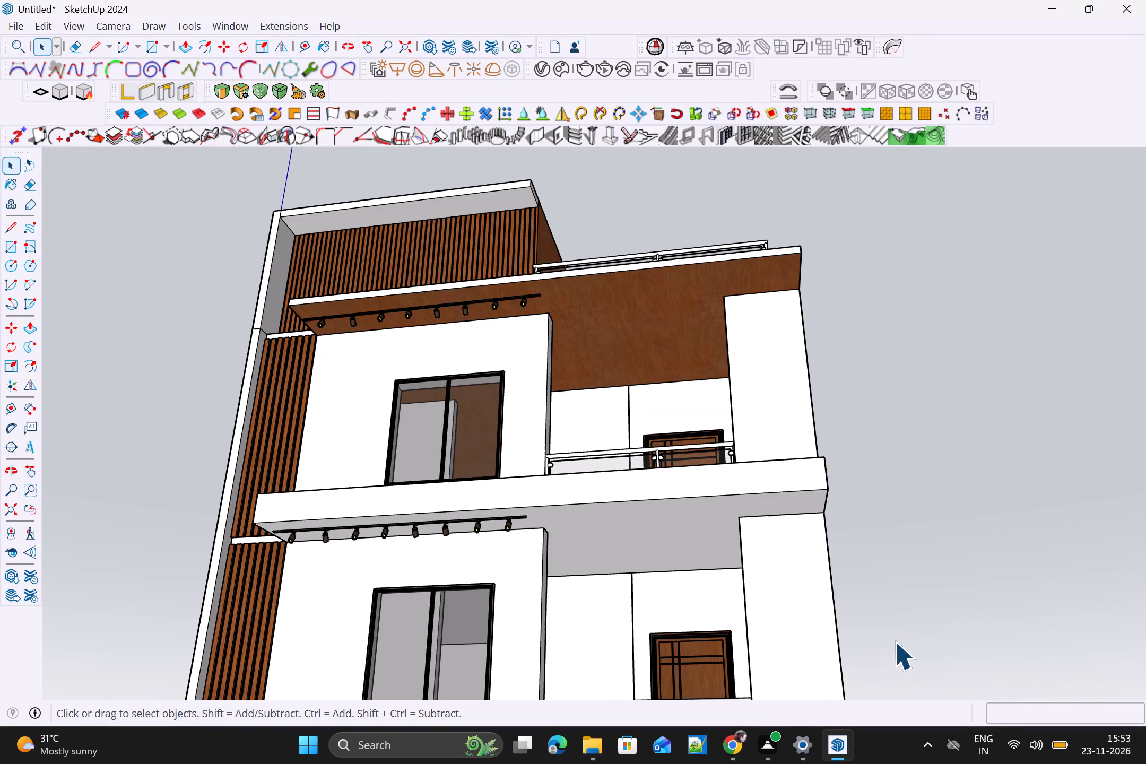
Paint the underside of the upper balcony slab with Wood Cherry Original, then close the slab's group.
scroll(693, 539, "up", 1)
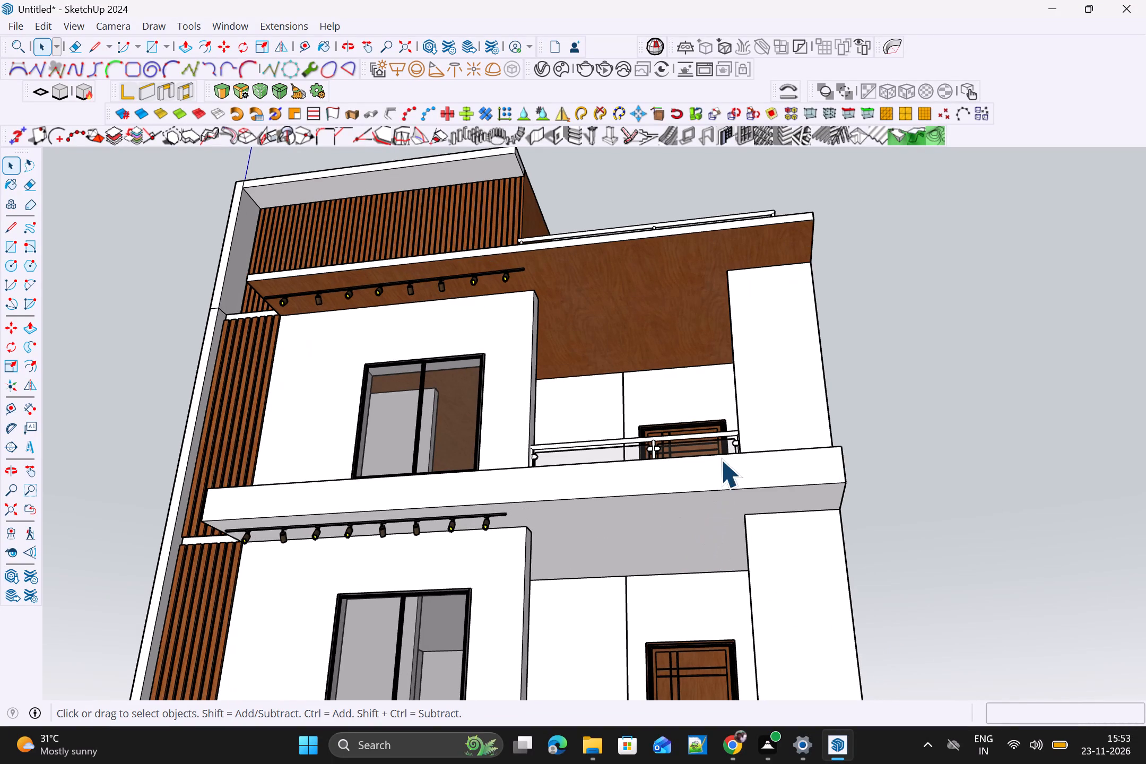
scroll(707, 463, "down", 5)
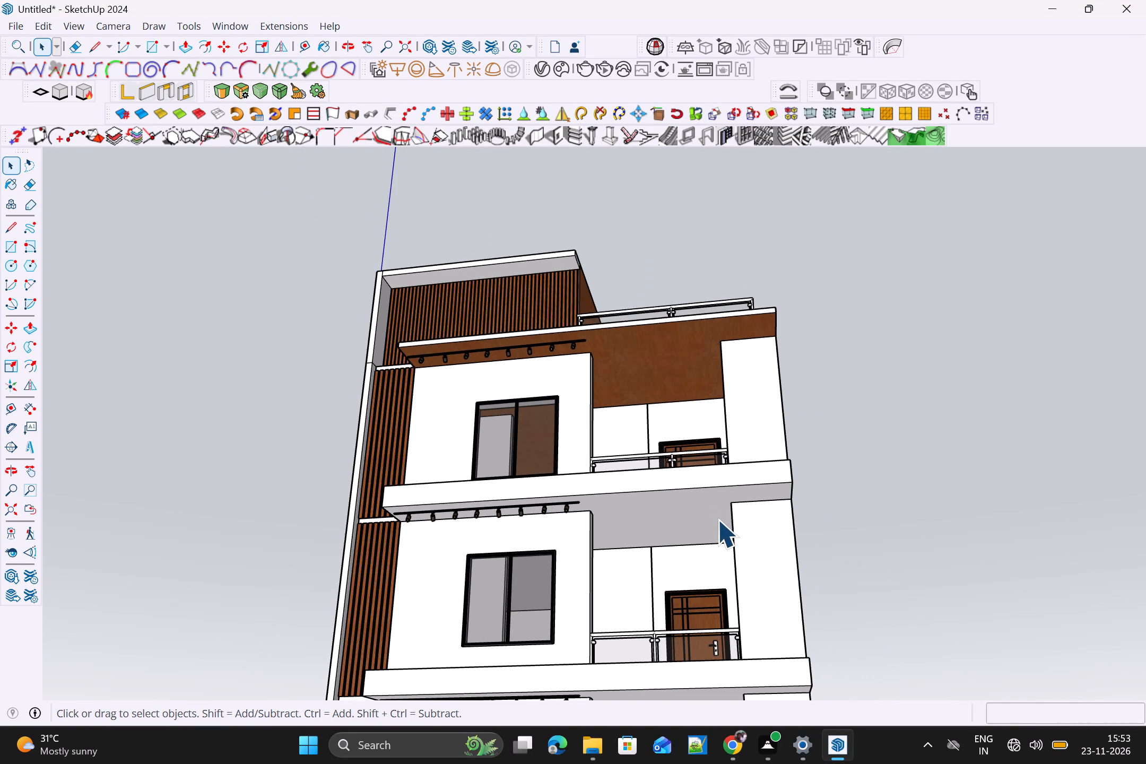
middle_click_drag(731, 461, 734, 430, "shift")
scroll(622, 495, "up", 5)
left_click(662, 476)
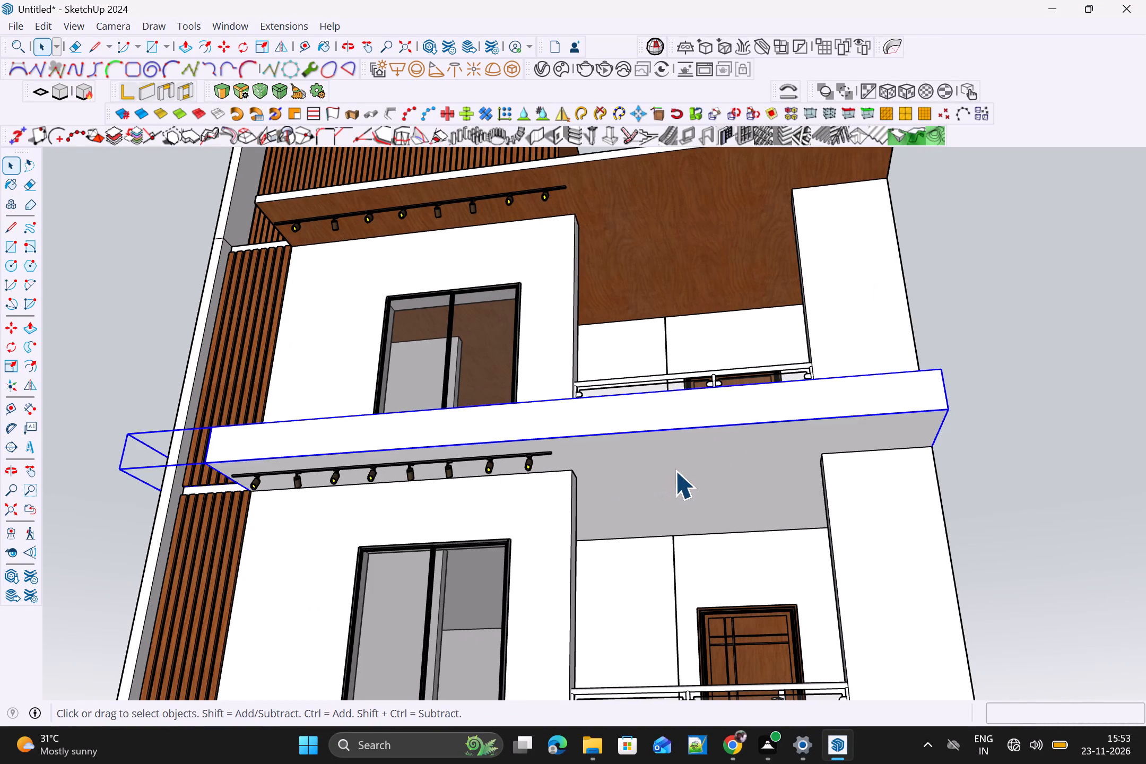
triple_click(685, 467)
left_click(690, 467)
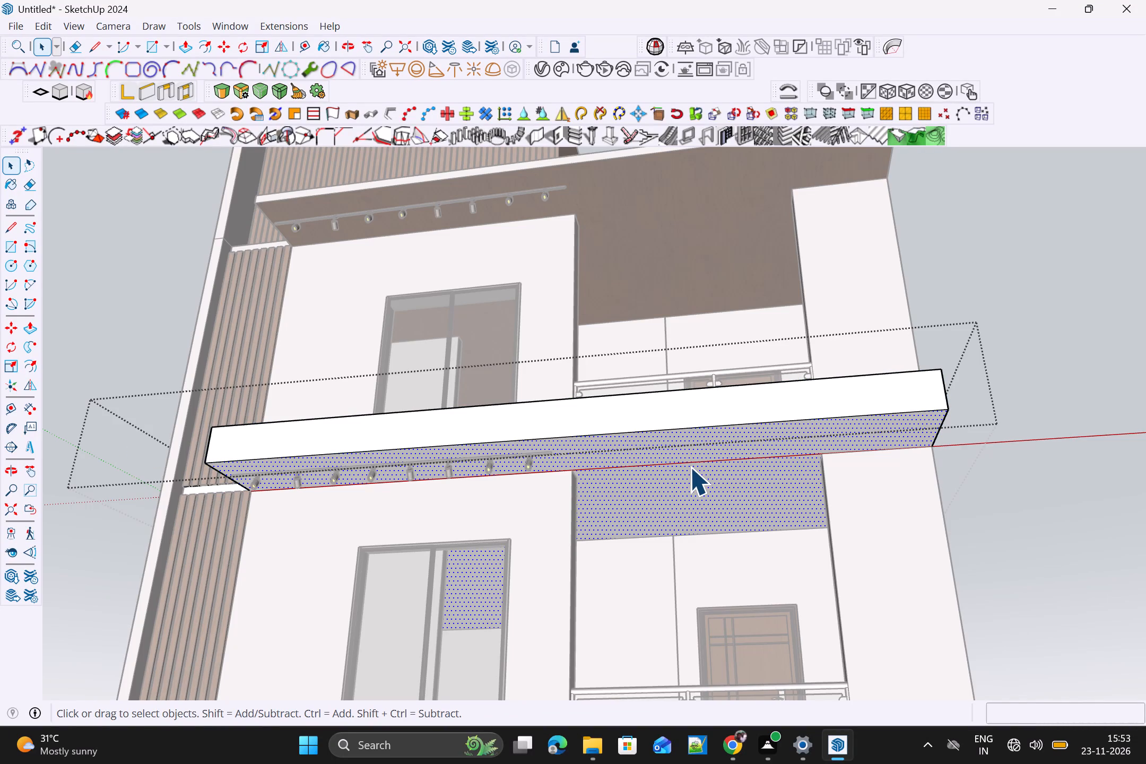
key("b")
left_click(925, 411)
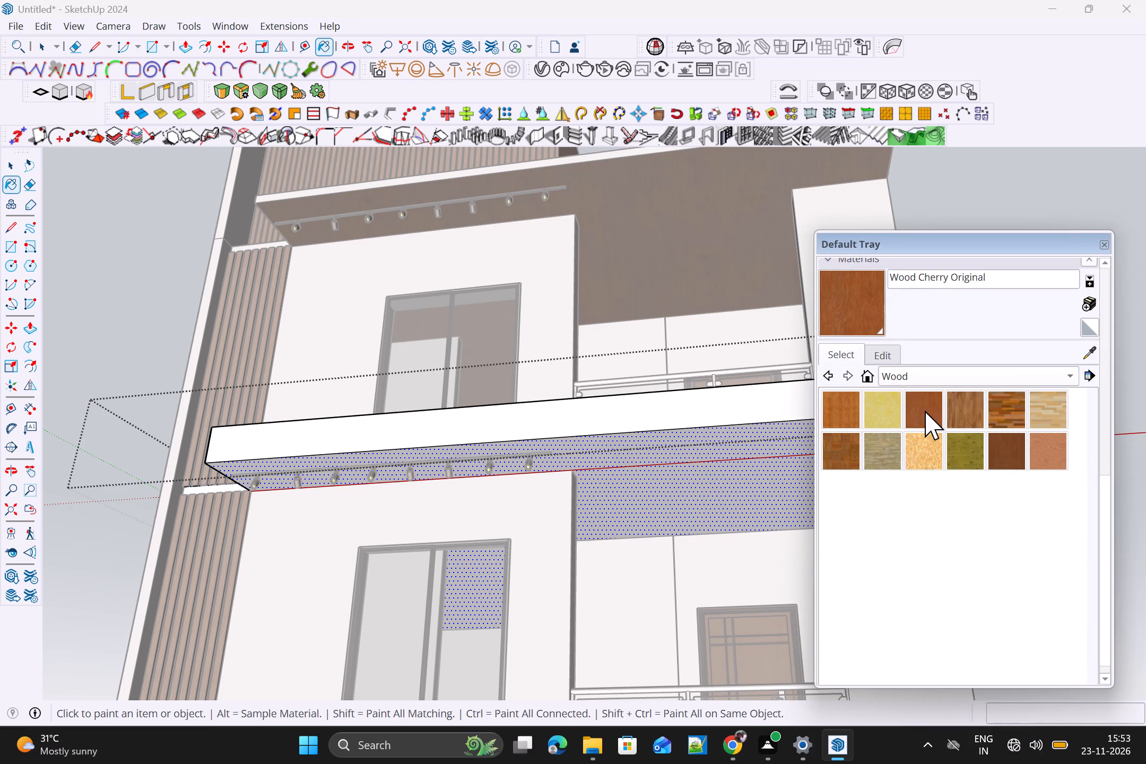
left_click(727, 458)
scroll(739, 464, "down", 11)
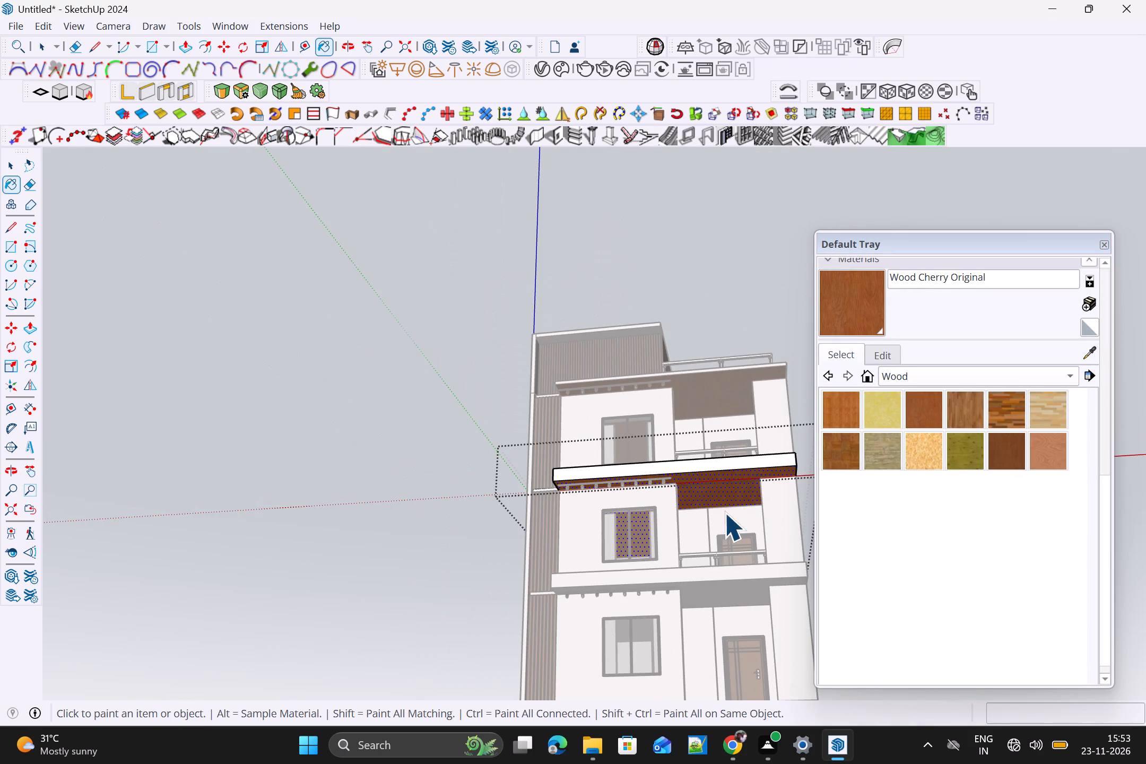
key("space")
left_click_drag(372, 494, 381, 503)
scroll(466, 546, "down", 5)
middle_click_drag(671, 578, 583, 521, "shift")
scroll(587, 524, "up", 1, "shift")
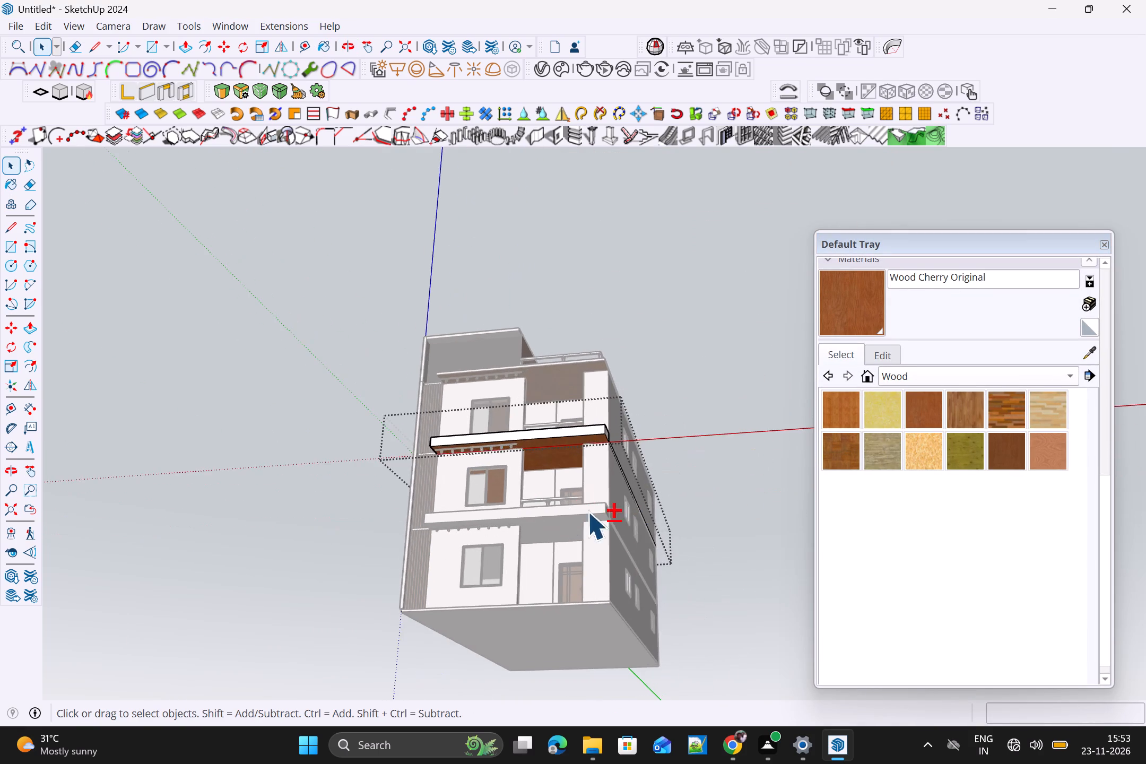
scroll(641, 520, "up", 5)
key("space")
left_click(721, 564)
Paint the underside of the lower balcony slab with Wood Cherry Original and leave its group.
scroll(519, 617, "up", 5)
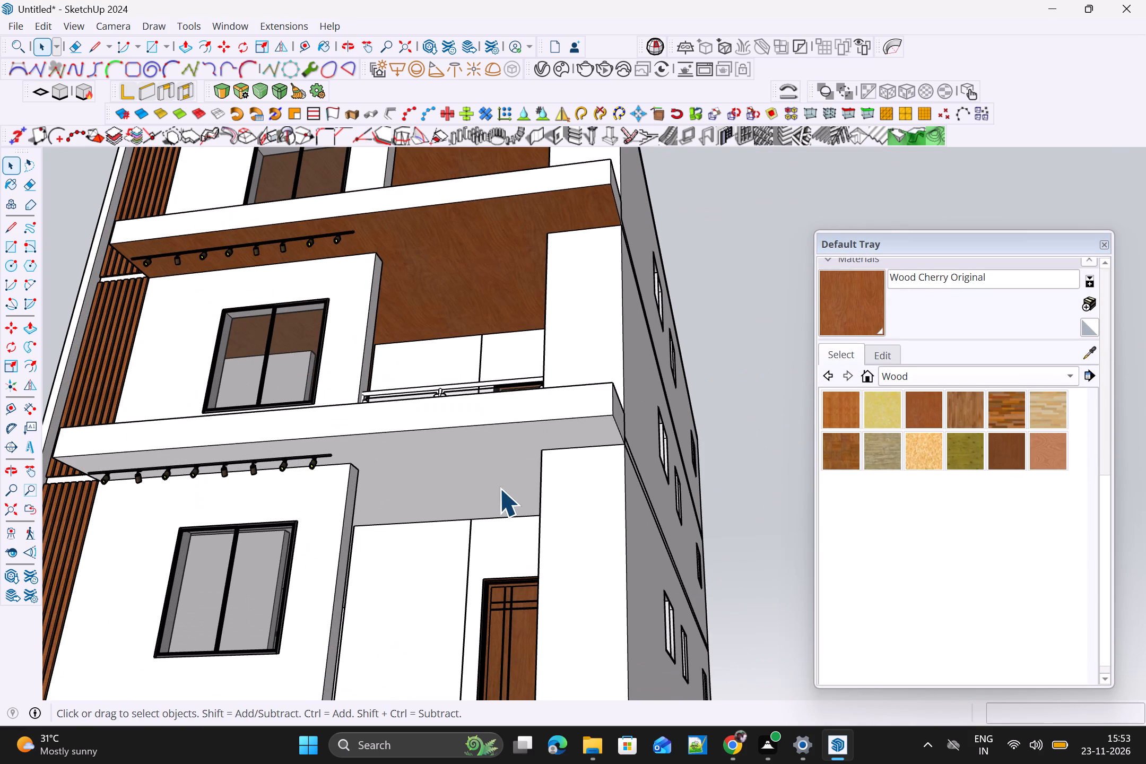
left_click(498, 485)
triple_click(480, 471)
left_click(480, 471)
left_click(485, 472)
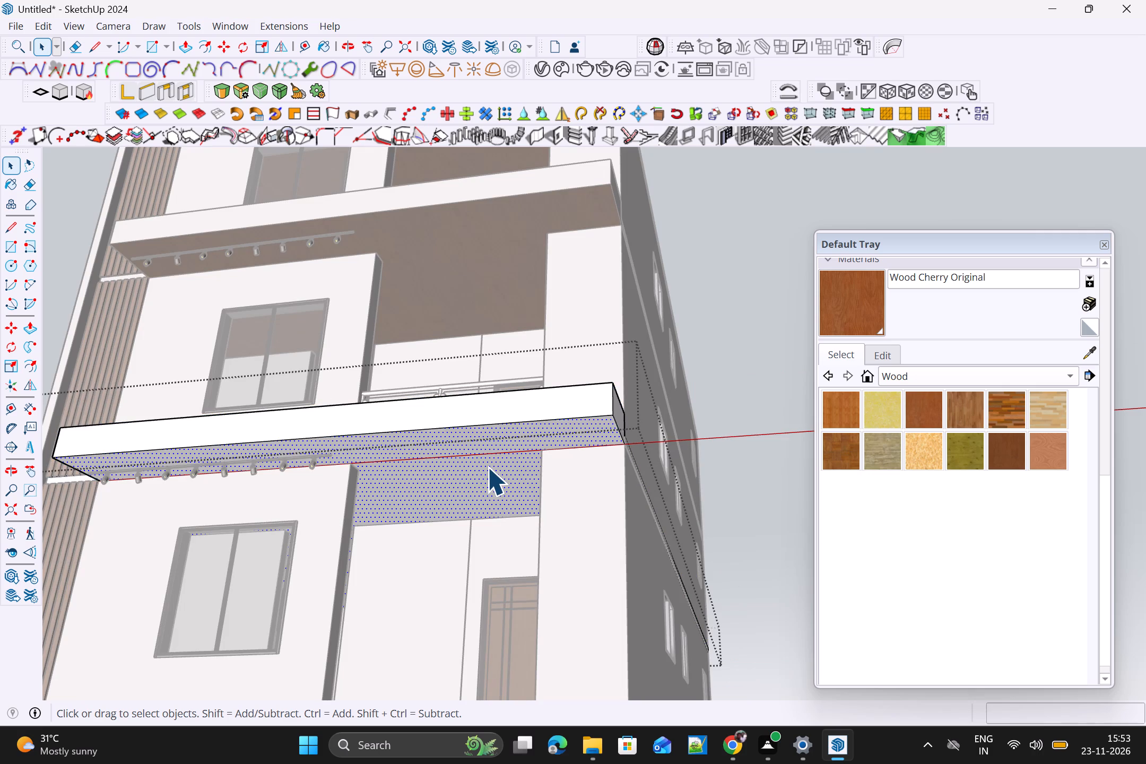
key("b")
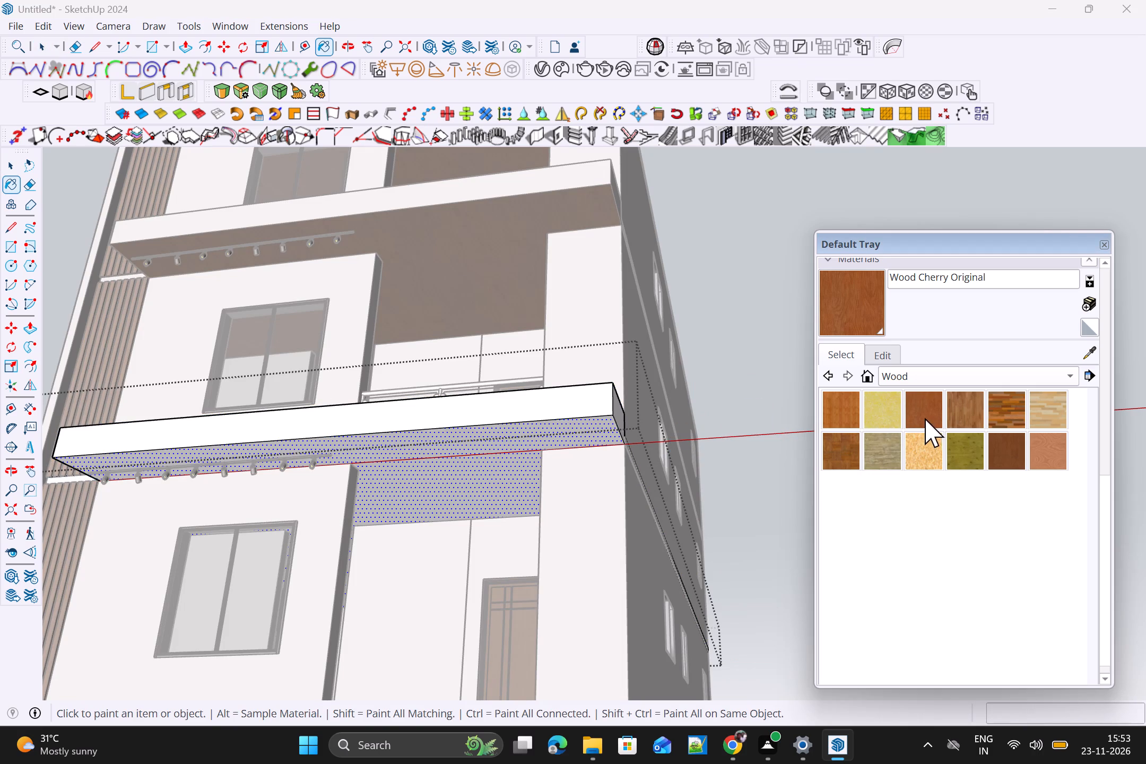
left_click_drag(440, 468, 446, 468)
key("space")
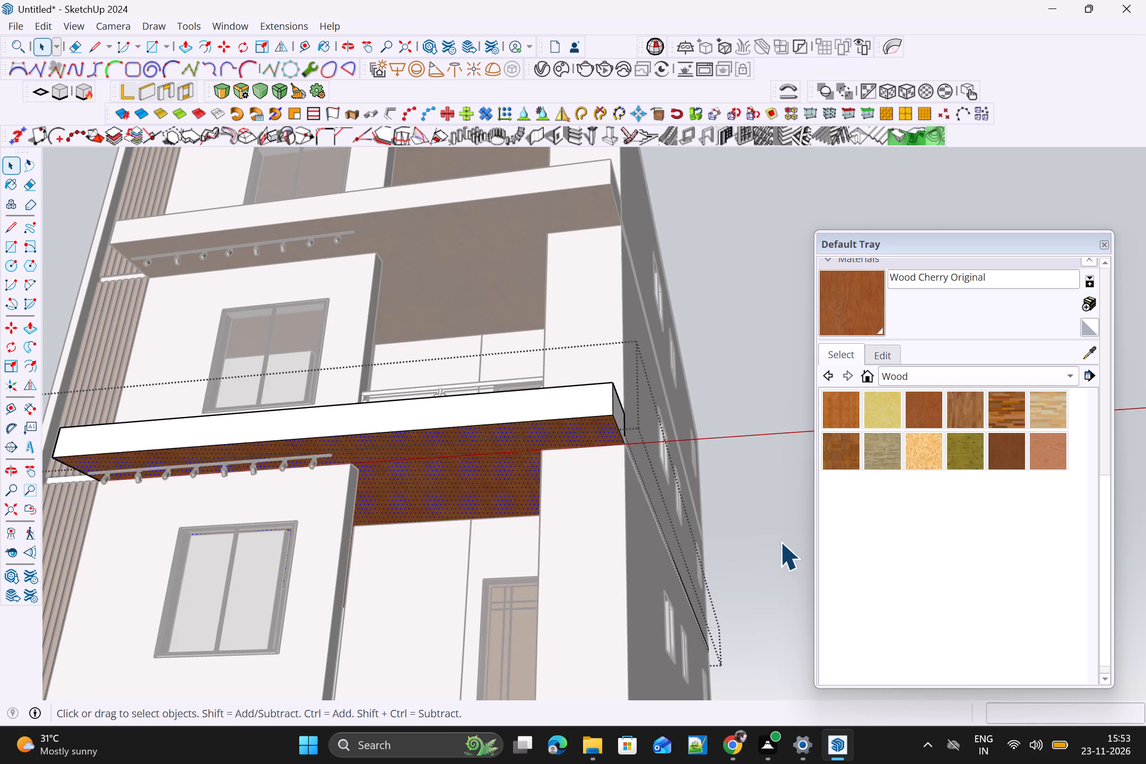
left_click(774, 542)
Examine the front facade and its wood-finished slab undersides from below and from the side.
scroll(758, 541, "down", 10)
middle_click_drag(621, 639, 646, 739)
scroll(636, 588, "up", 4)
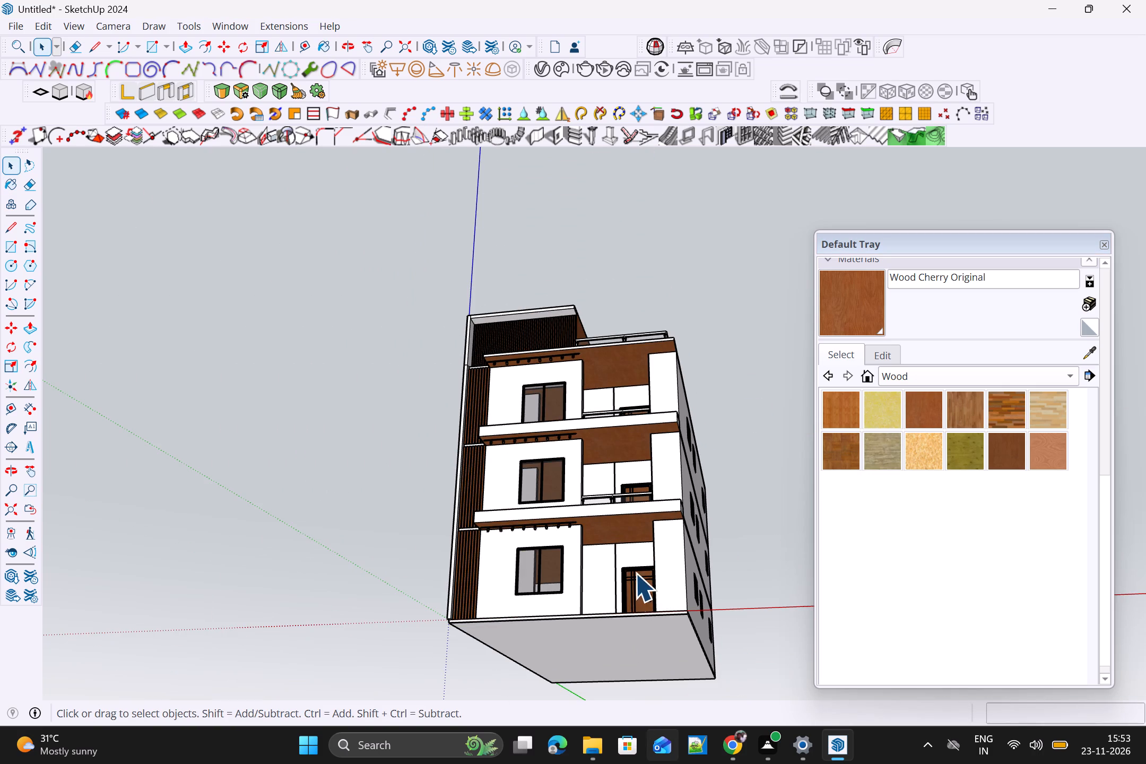
scroll(635, 573, "up", 1)
scroll(321, 480, "up", 3)
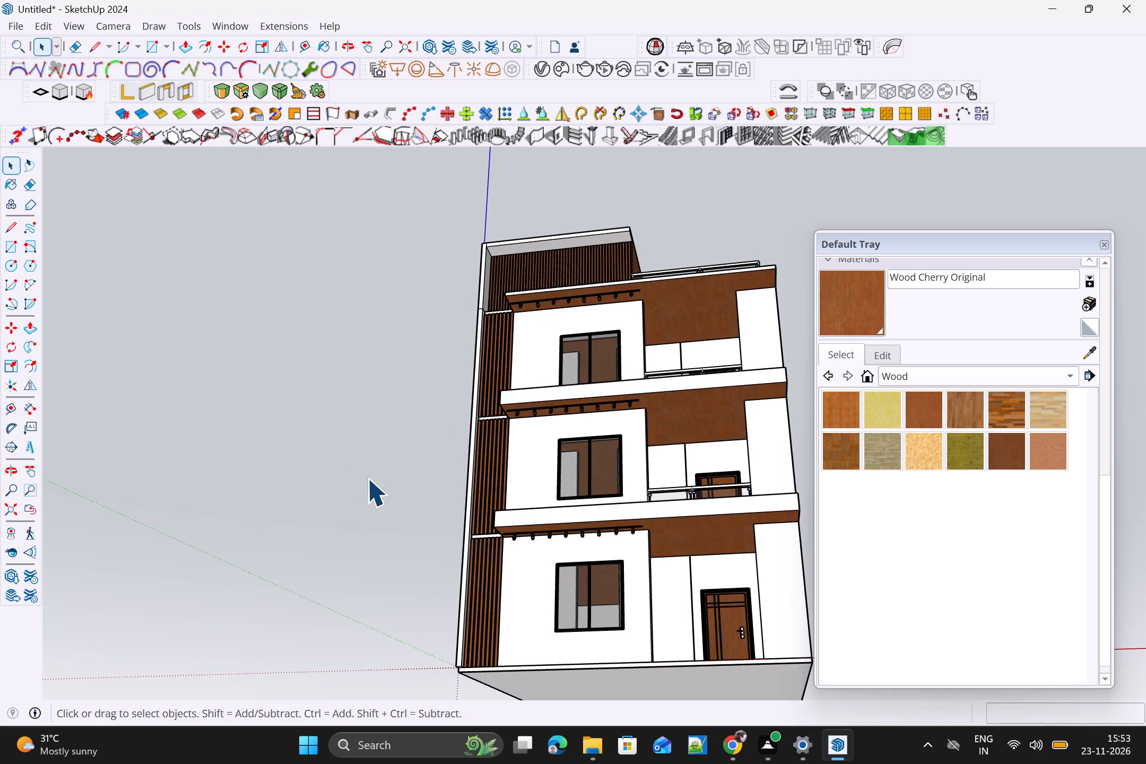
middle_click_drag(367, 526, 365, 623)
middle_click_drag(625, 501, 459, 505, "shift")
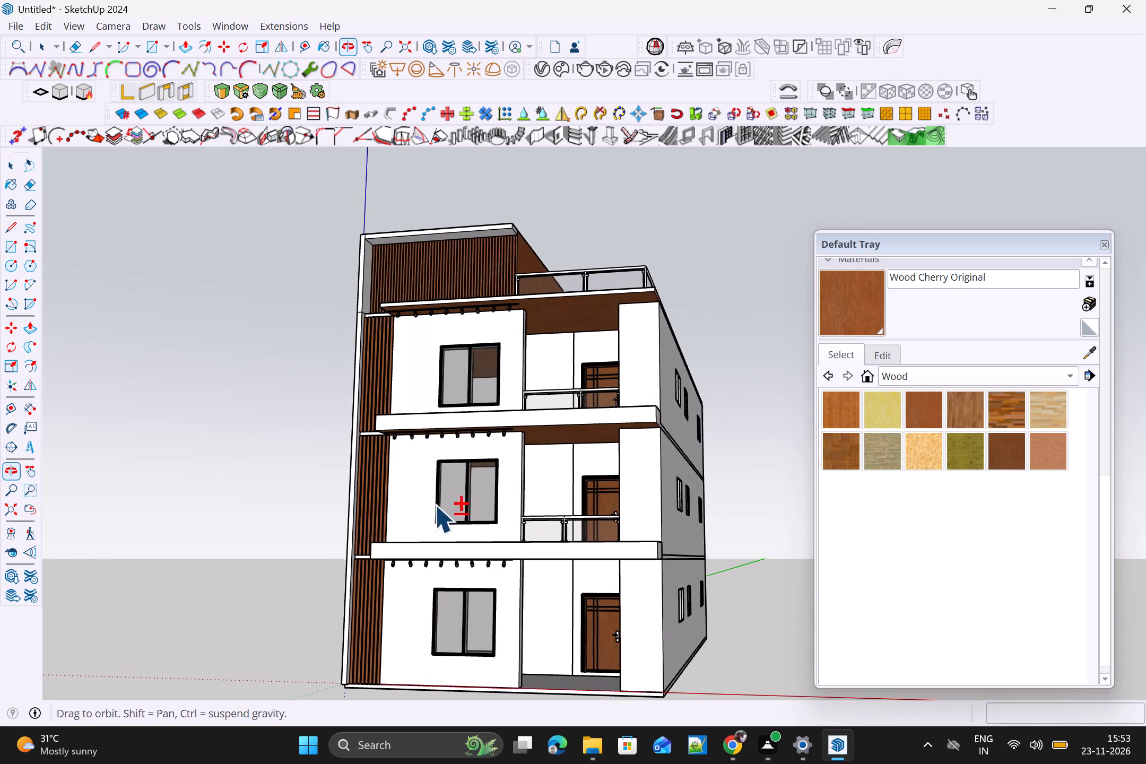
scroll(510, 443, "up", 10)
scroll(574, 344, "down", 6)
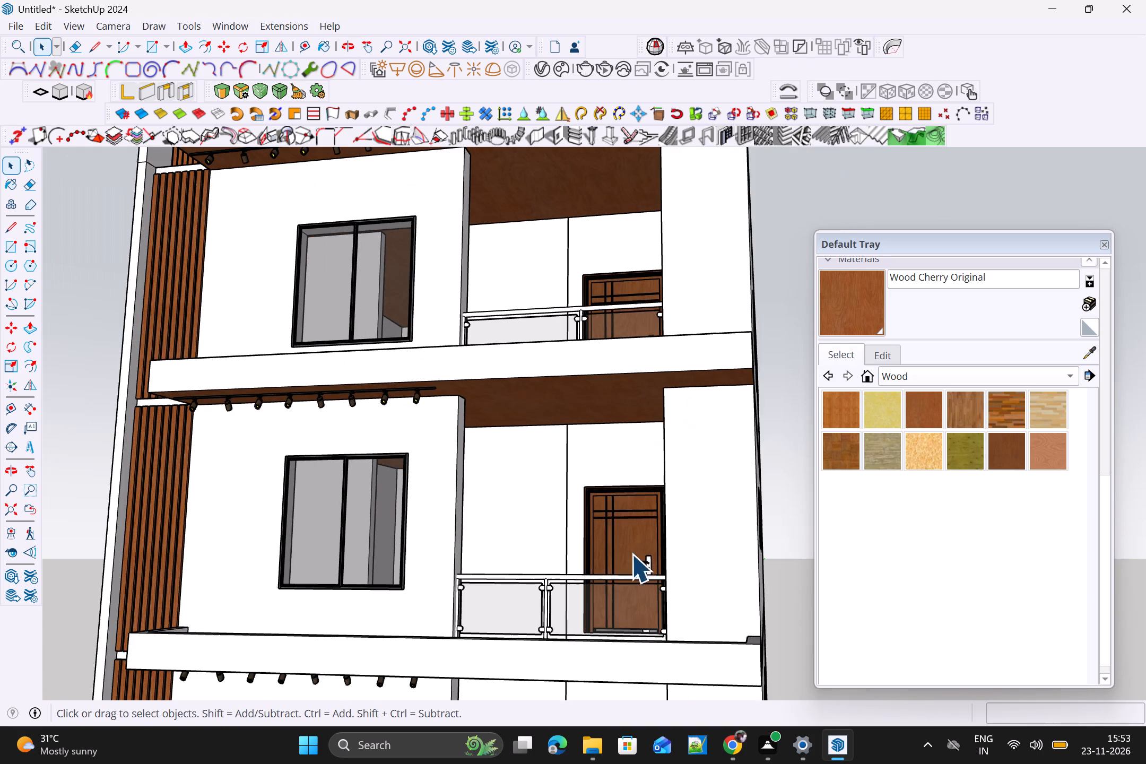
Draw a rectangle about 6' 4" by 10' 2" on the upper balcony slab's wooden underside, inside its group.
middle_click_drag(690, 437, 721, 317)
scroll(558, 333, "up", 5)
scroll(694, 341, "up", 1)
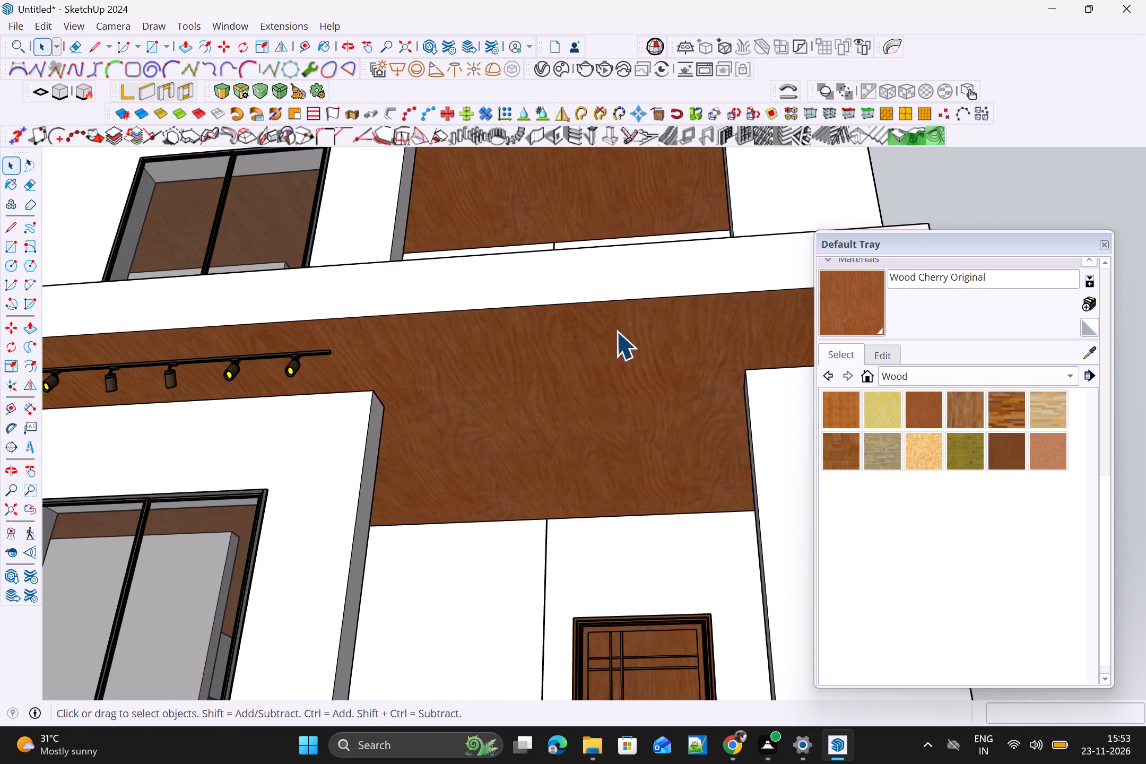
scroll(580, 359, "down", 6)
left_click(588, 377)
scroll(598, 395, "down", 2)
triple_click(598, 395)
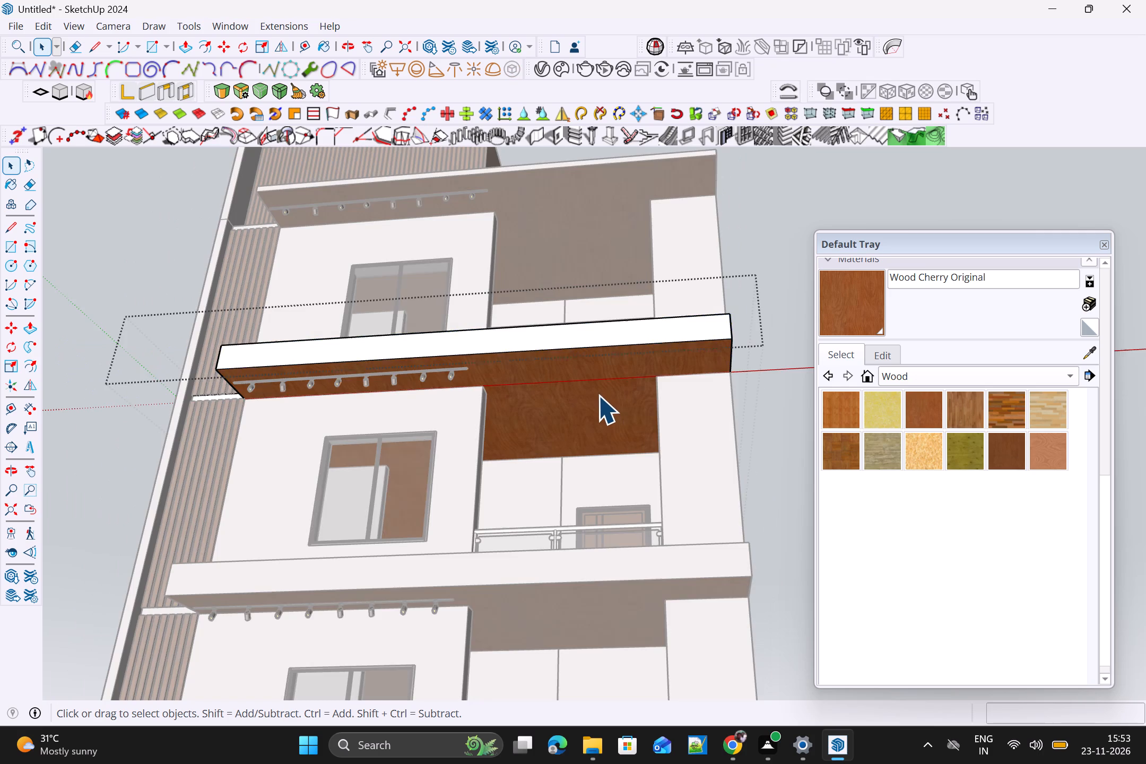
left_click(598, 395)
scroll(596, 398, "up", 5)
left_click(598, 397)
triple_click(597, 396)
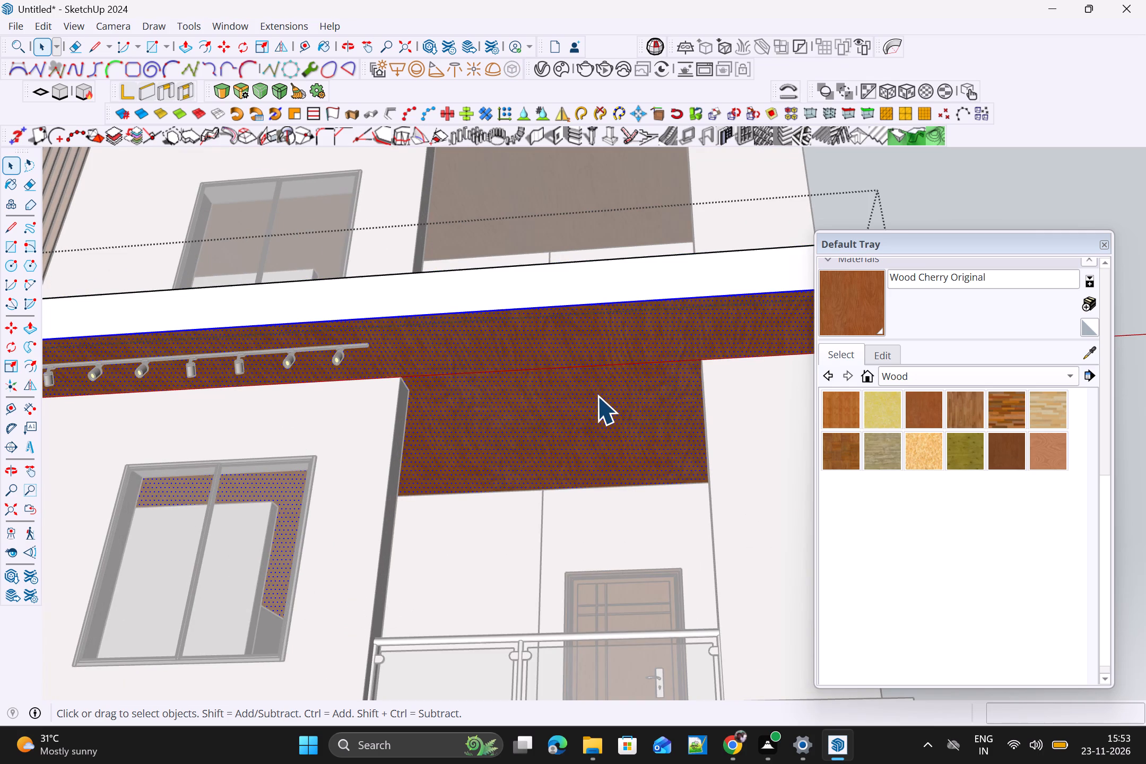
scroll(589, 402, "down", 6)
scroll(481, 448, "down", 6)
scroll(470, 545, "up", 1)
middle_click_drag(693, 510, 714, 501)
scroll(485, 399, "up", 10)
left_click(553, 424)
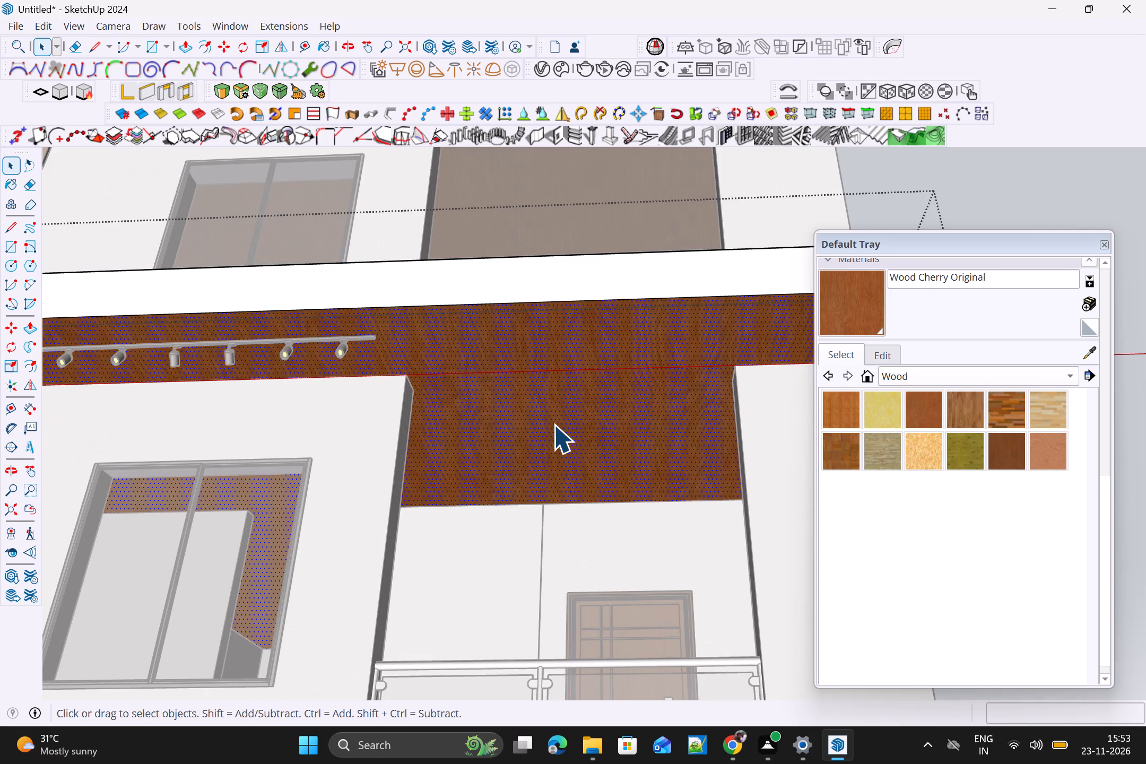
left_click(559, 417)
key("r")
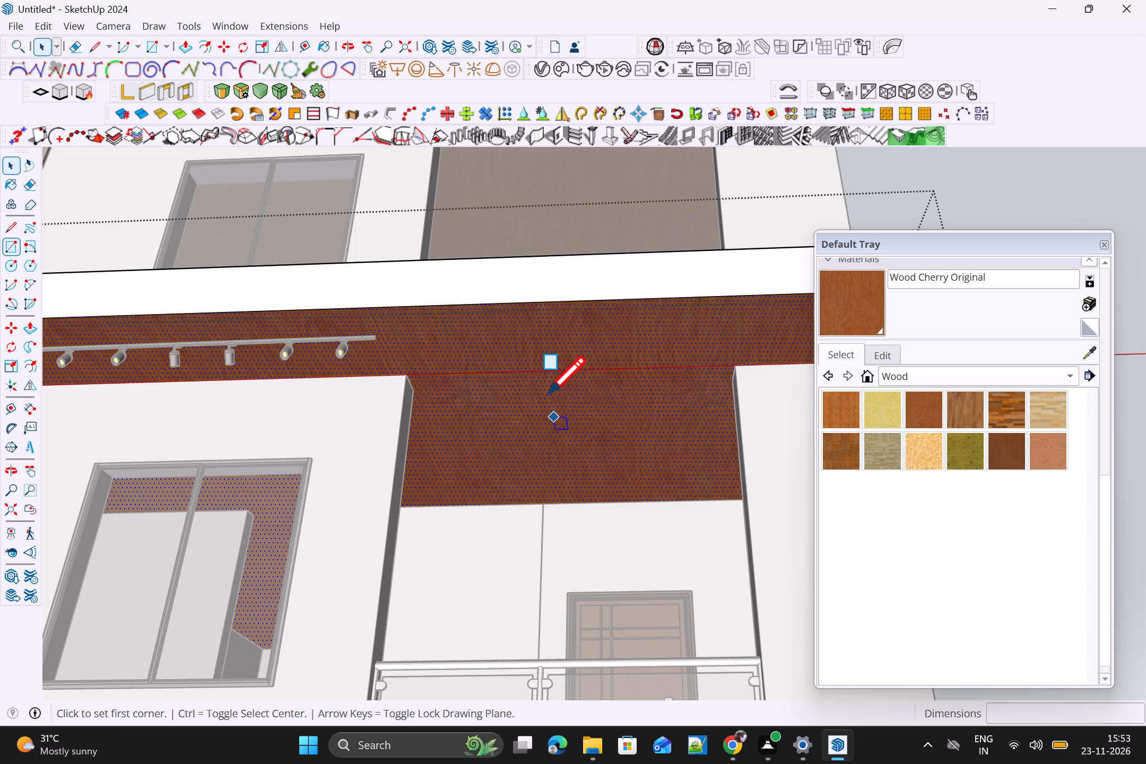
left_click_drag(445, 326, 457, 327)
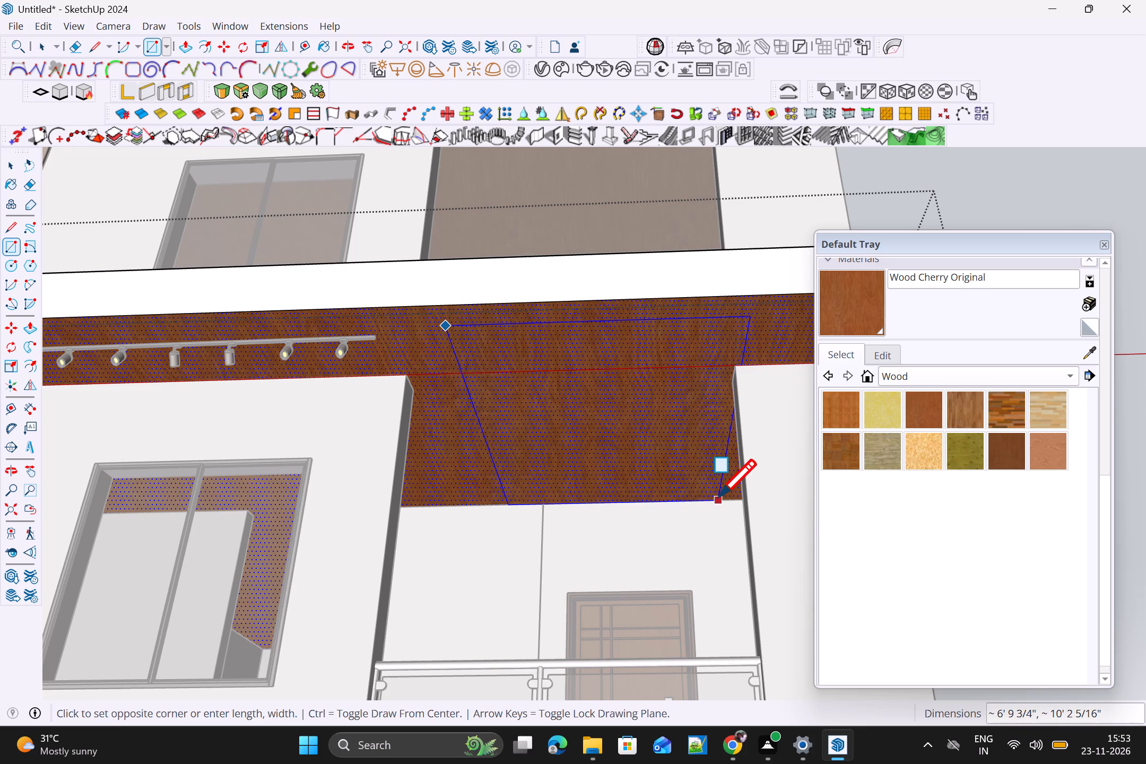
left_click(703, 497)
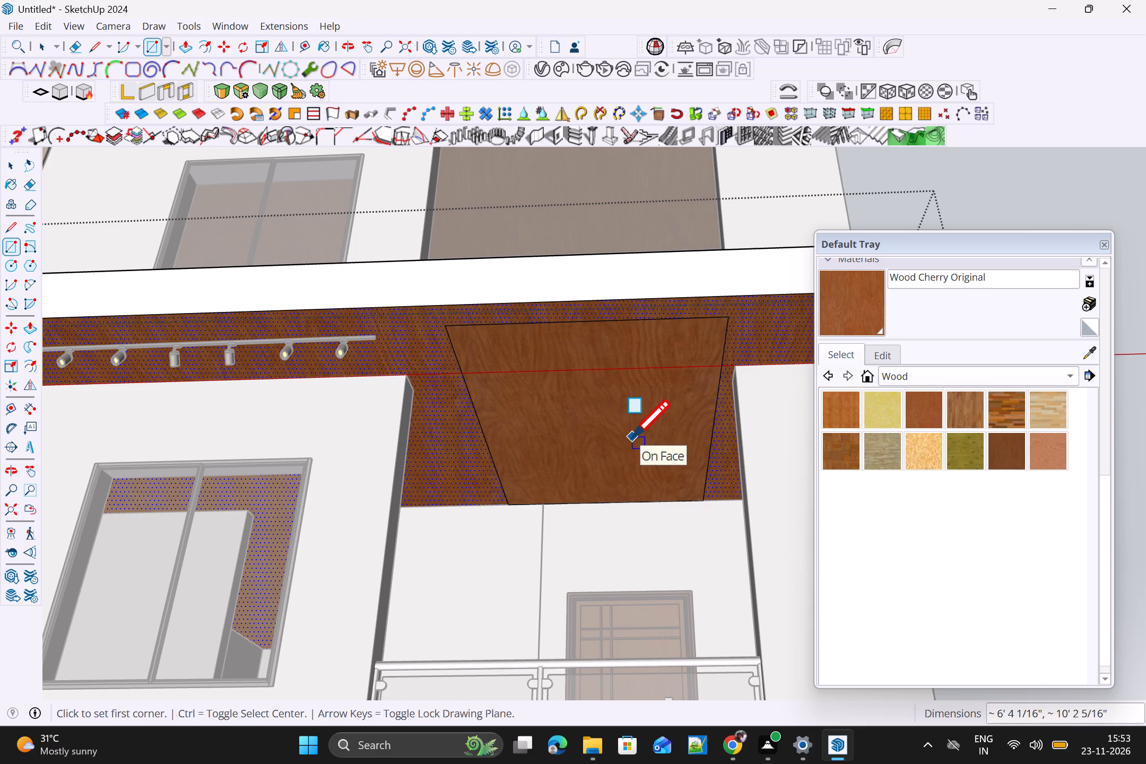
Offset the ceiling rectangle's outline inward by 3" to form a narrow border strip.
key("f")
key("space")
left_click(597, 356)
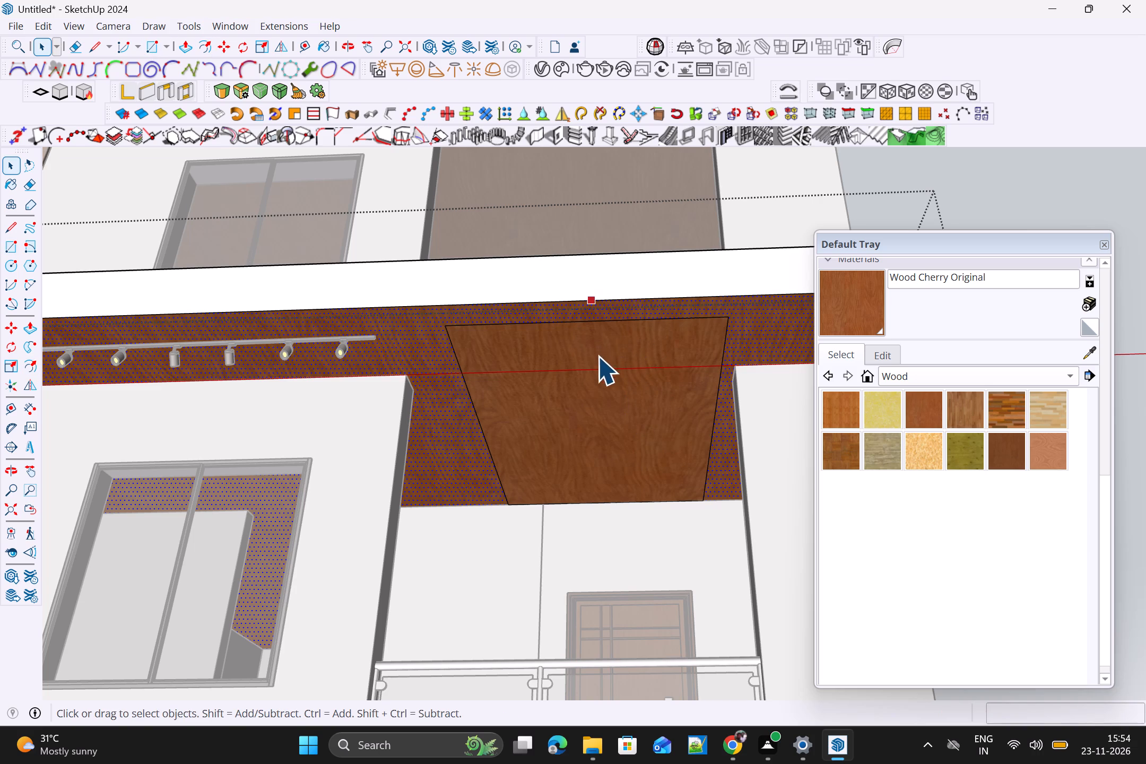
key("f")
left_click_drag(604, 348, 604, 355)
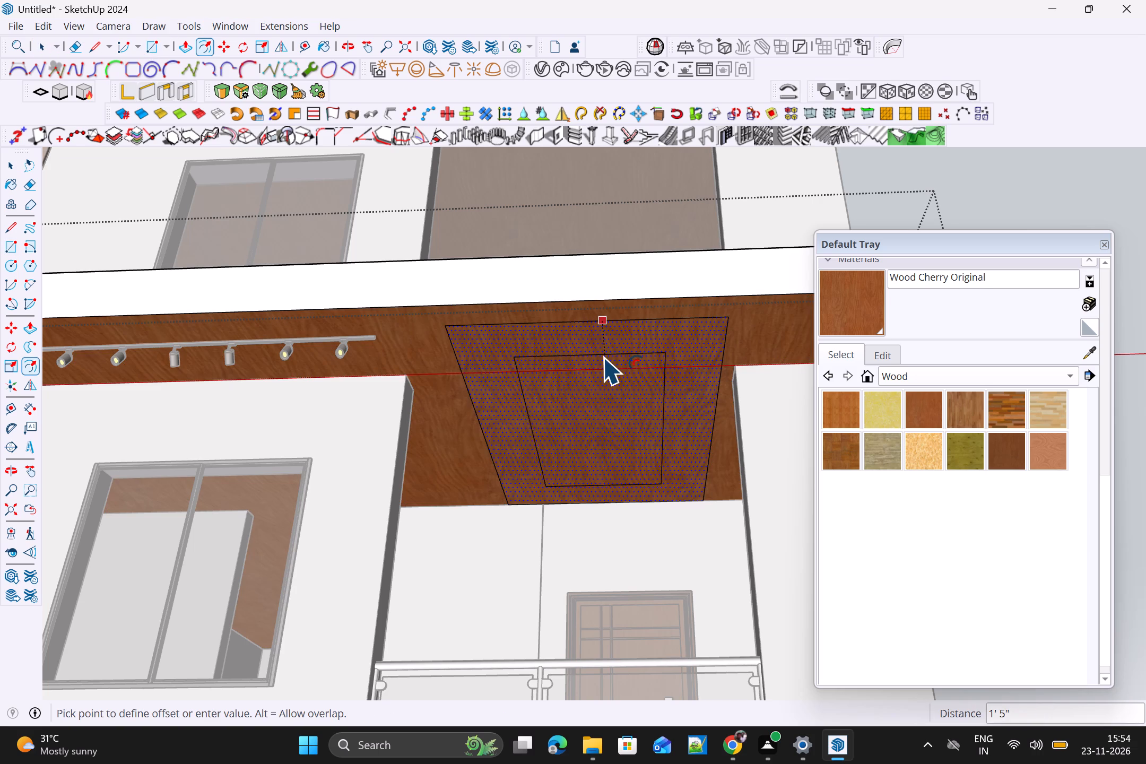
left_click_drag(604, 355, 615, 334)
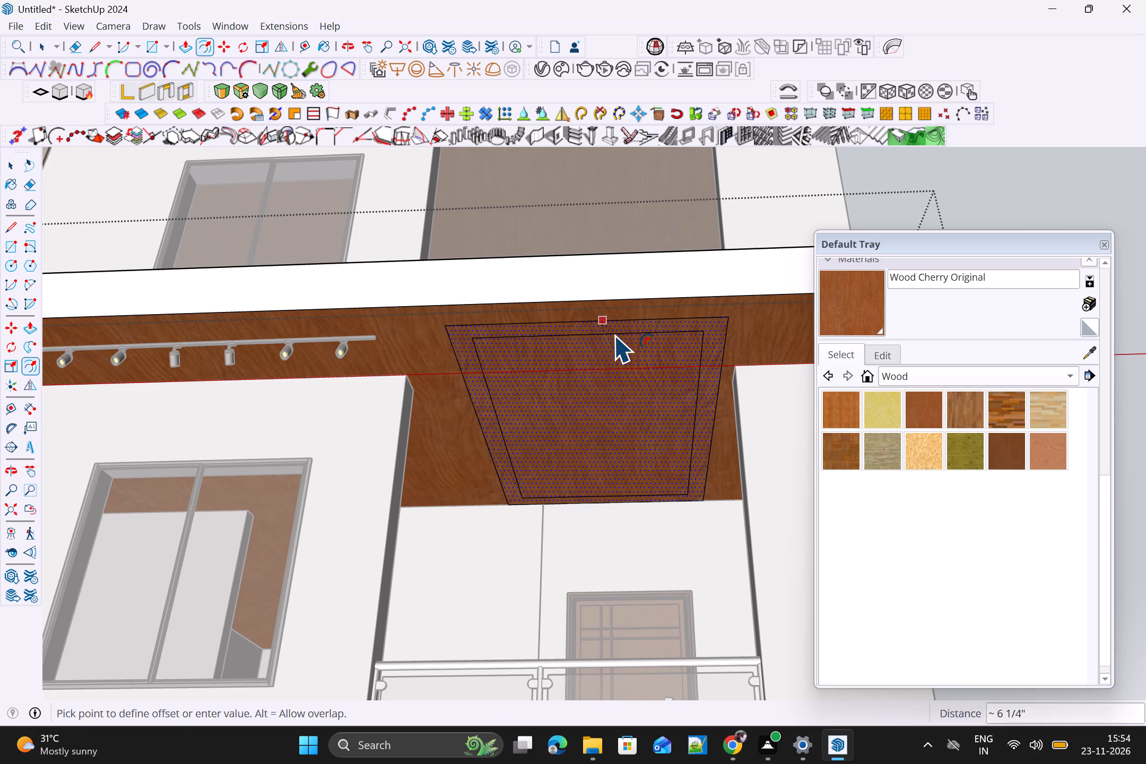
left_click_drag(615, 334, 618, 336)
key("3")
key("shift+quotedbl")
left_click_drag(618, 336, 619, 339)
key("Return")
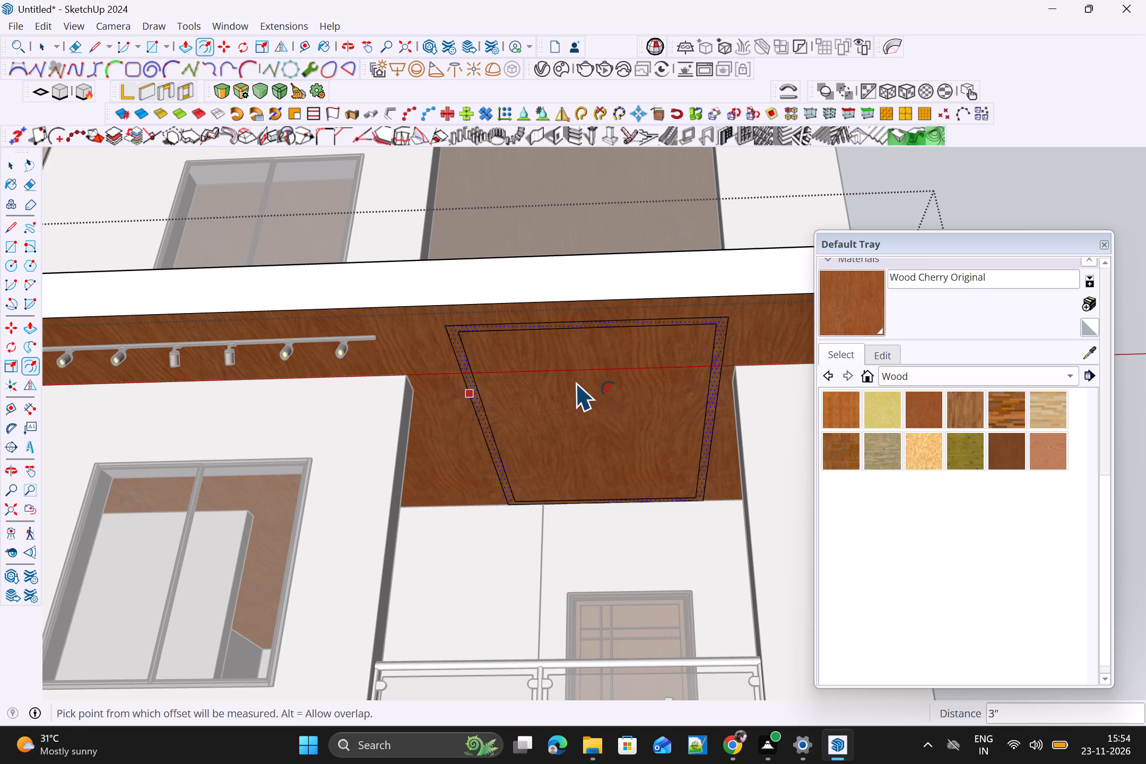
Push the border strip about 1 5/8" up into the slab to form a recessed groove around the ceiling panel.
key("space")
scroll(502, 404, "up", 4)
left_click(569, 395)
scroll(563, 398, "down", 5)
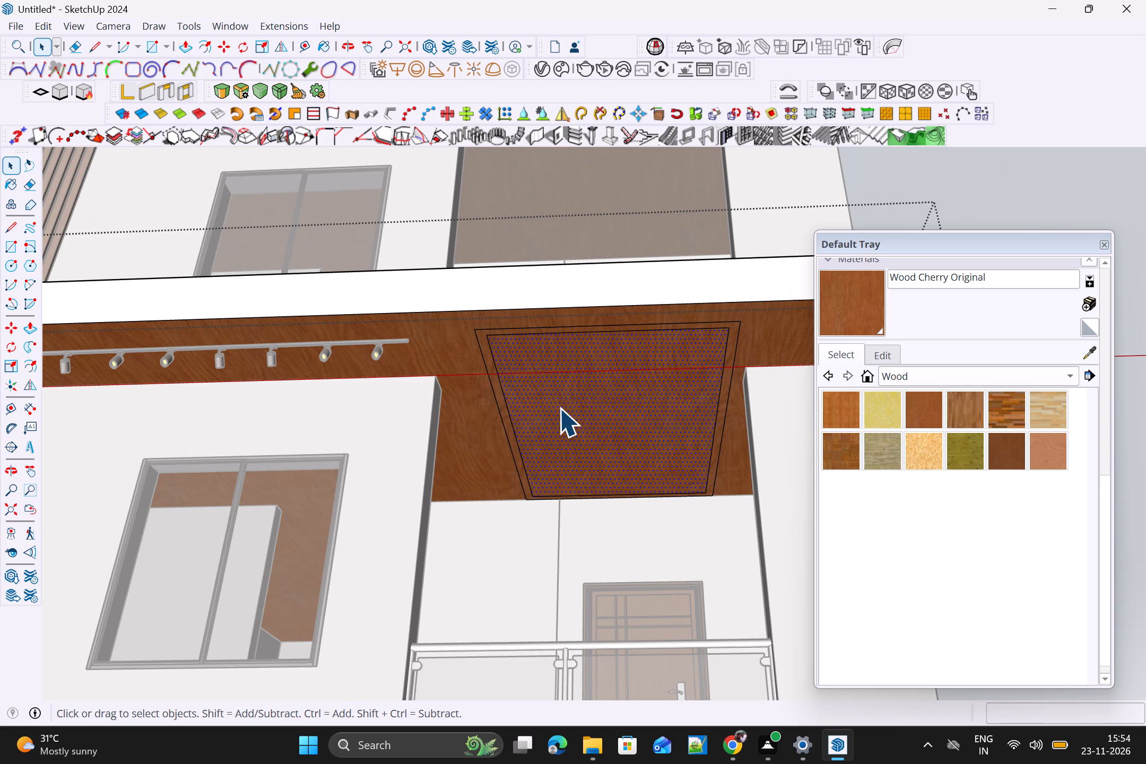
scroll(508, 340, "up", 3)
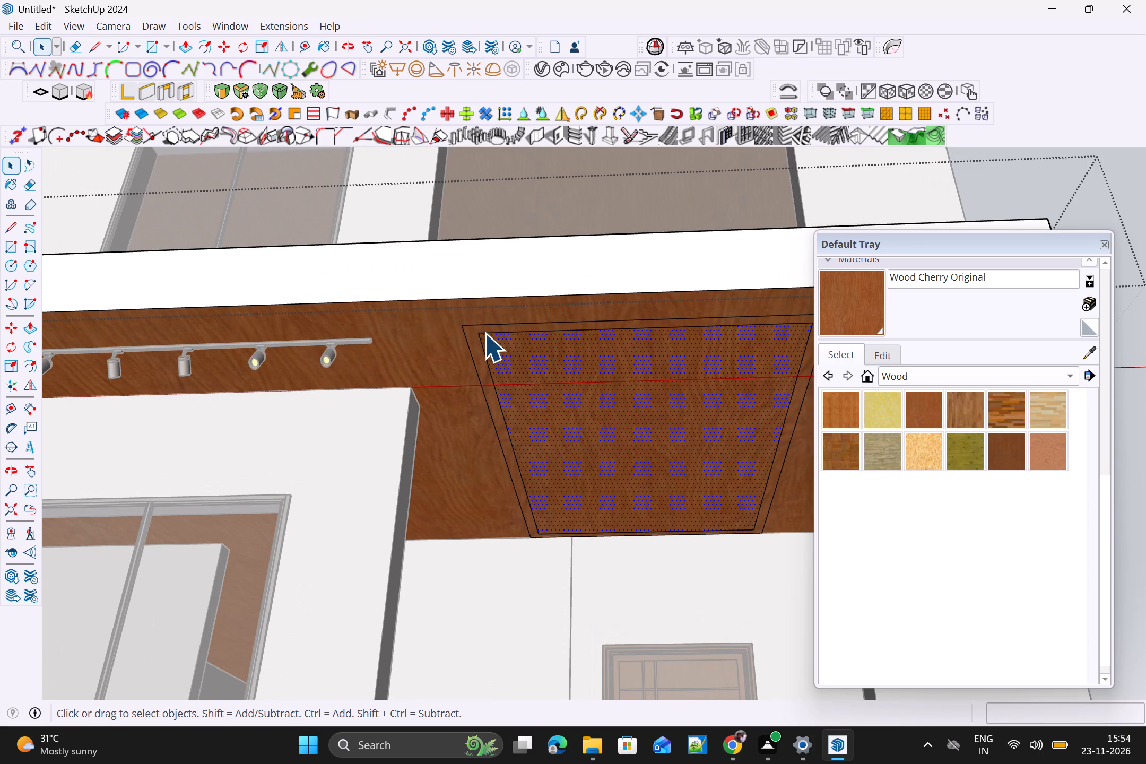
left_click(473, 335)
scroll(476, 336, "up", 2)
scroll(480, 342, "down", 4)
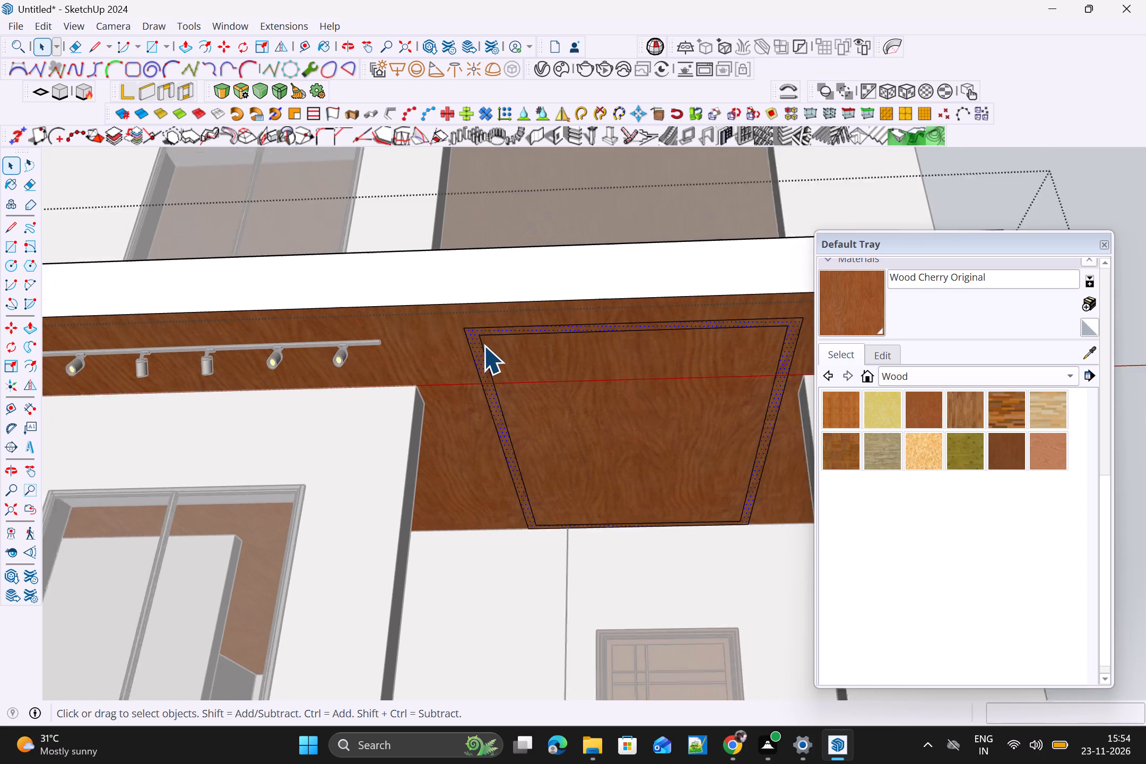
scroll(568, 327, "up", 4)
key("p")
scroll(544, 329, "up", 12)
left_click(466, 334)
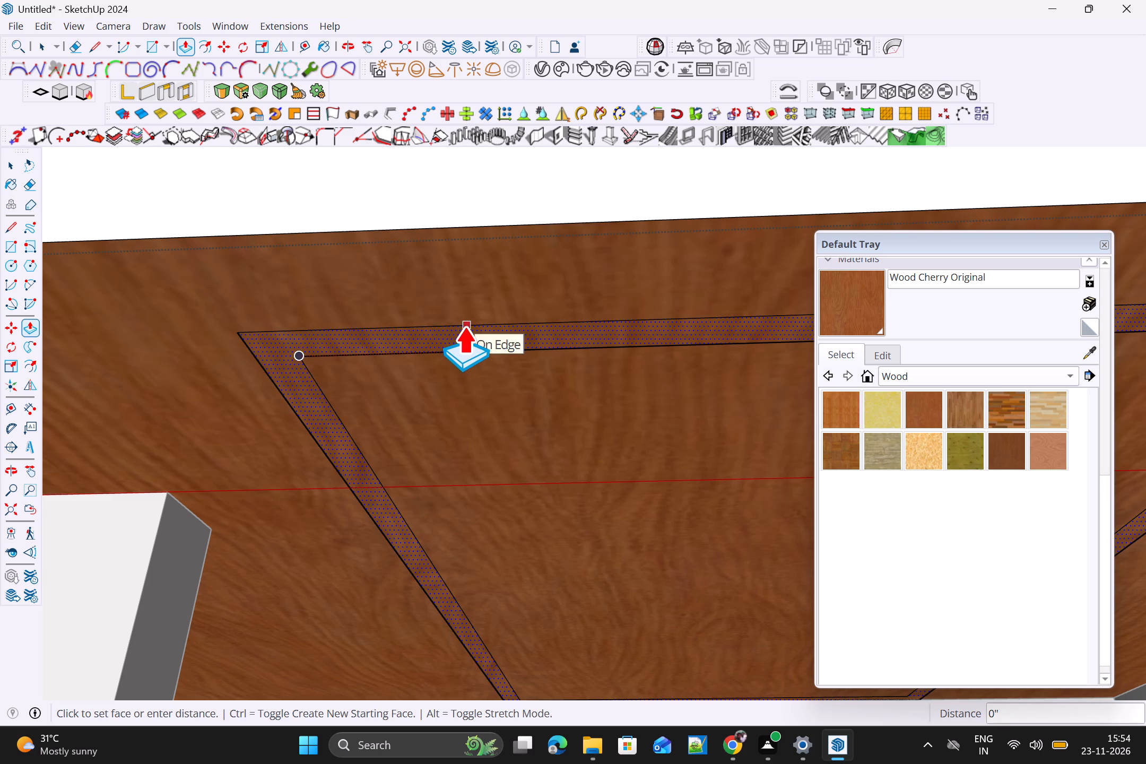
scroll(438, 334, "up", 9)
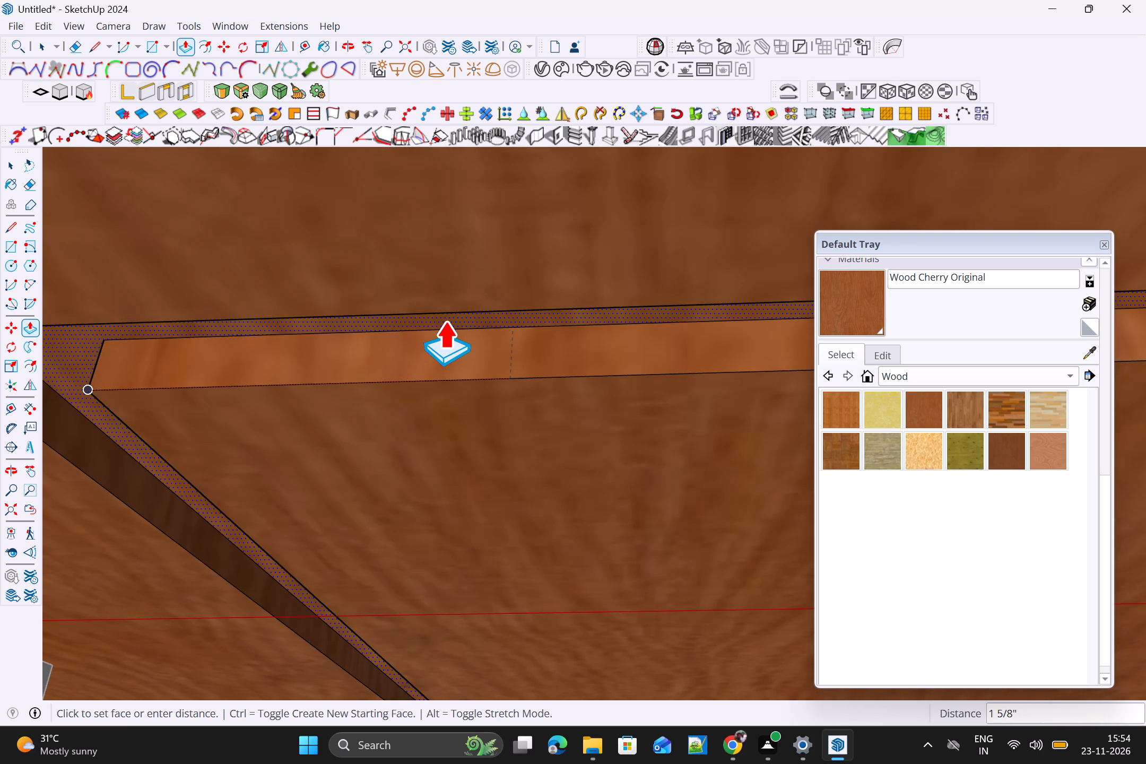
left_click(445, 320)
scroll(450, 335, "down", 12)
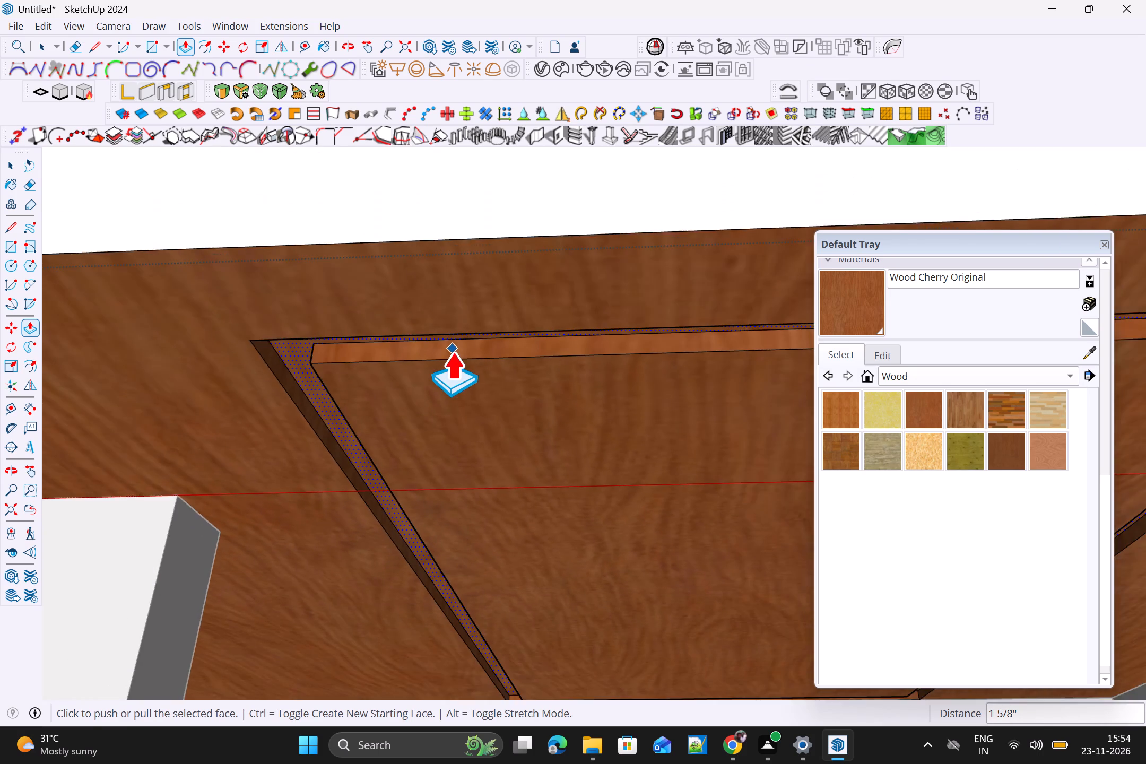
scroll(453, 351, "down", 18)
scroll(377, 348, "up", 1, "shift")
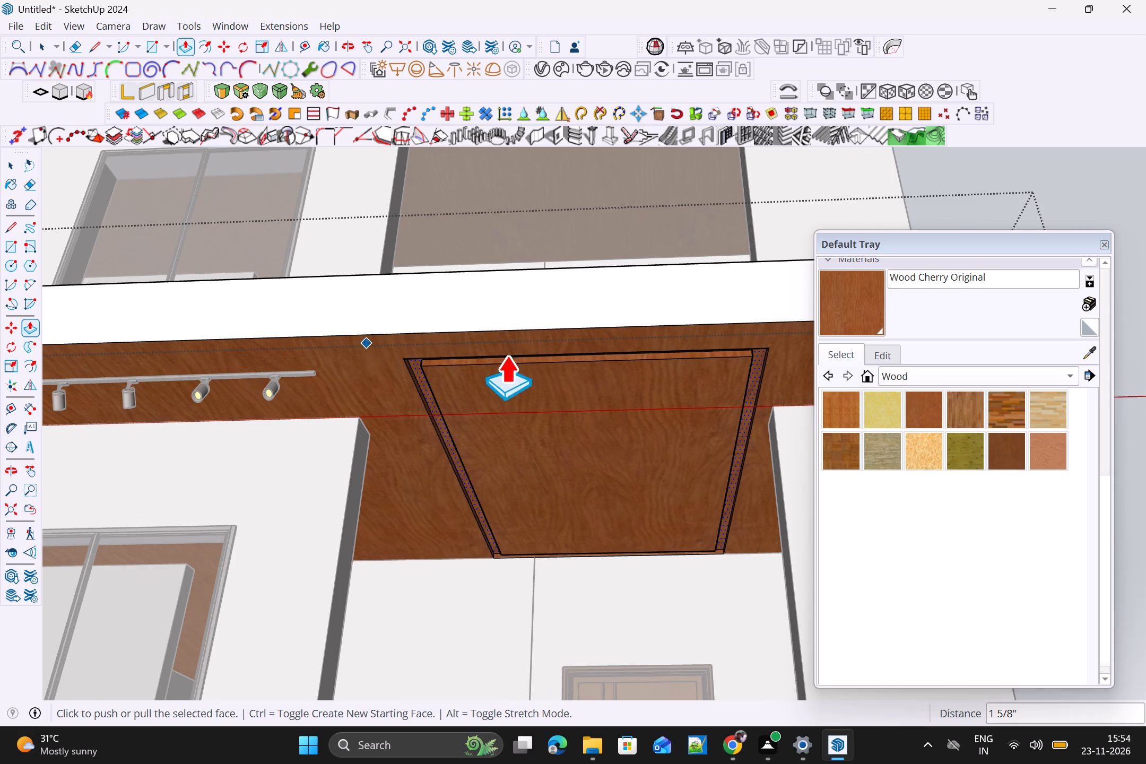
scroll(656, 393, "up", 4)
scroll(557, 379, "up", 1)
scroll(534, 365, "down", 8)
key("space")
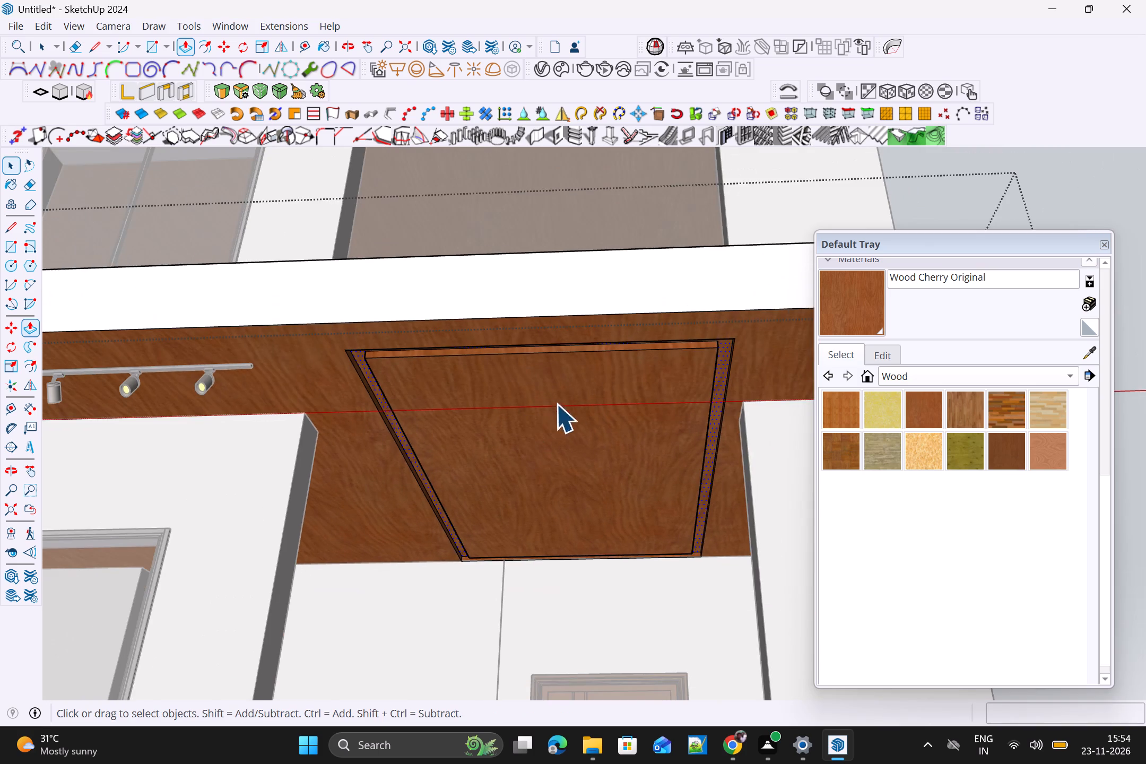
Examine the grooved ceiling panel on the upper balcony underside up close and within the whole facade.
scroll(636, 427, "down", 6)
scroll(676, 433, "up", 1, "shift")
middle_click_drag(576, 433, 458, 419, "shift")
scroll(505, 394, "up", 6)
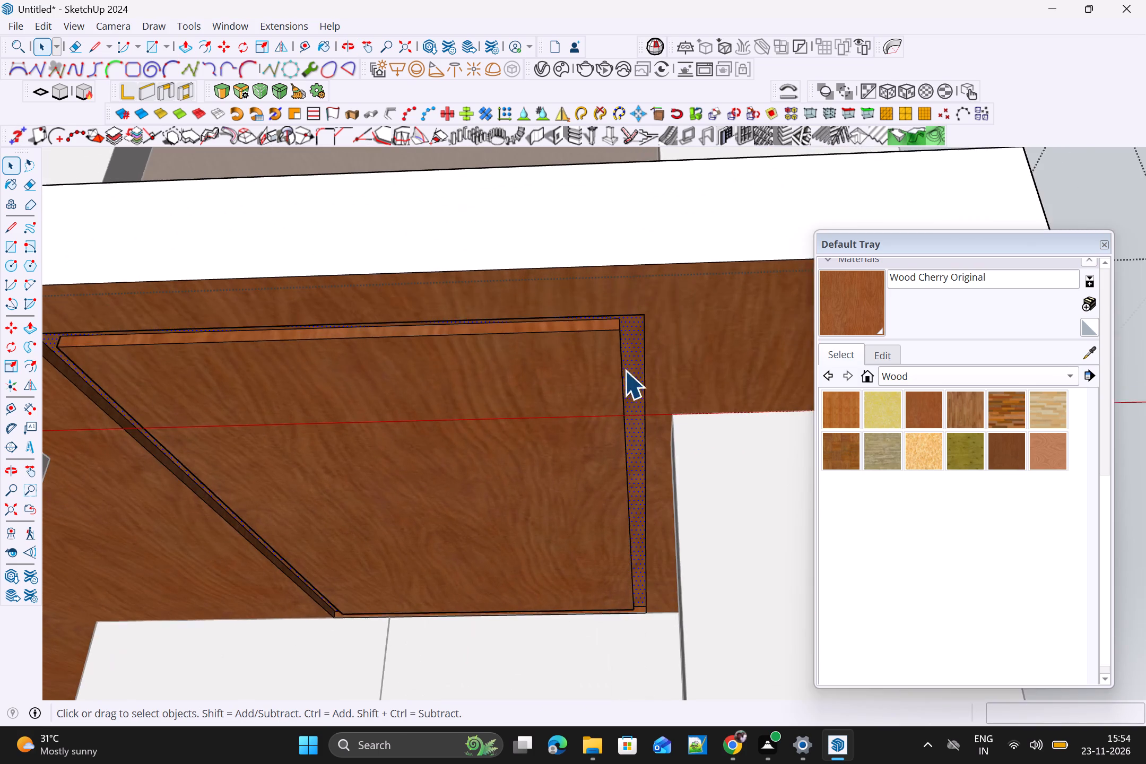
scroll(624, 370, "up", 5)
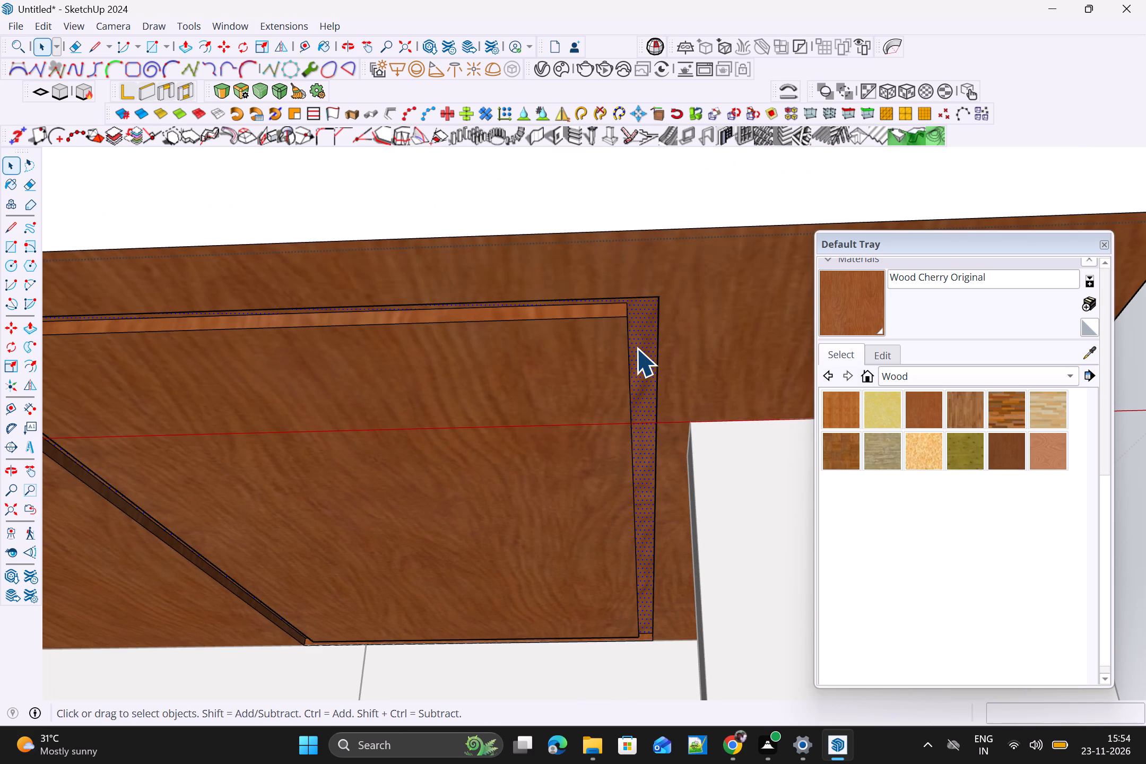
scroll(639, 348, "down", 8)
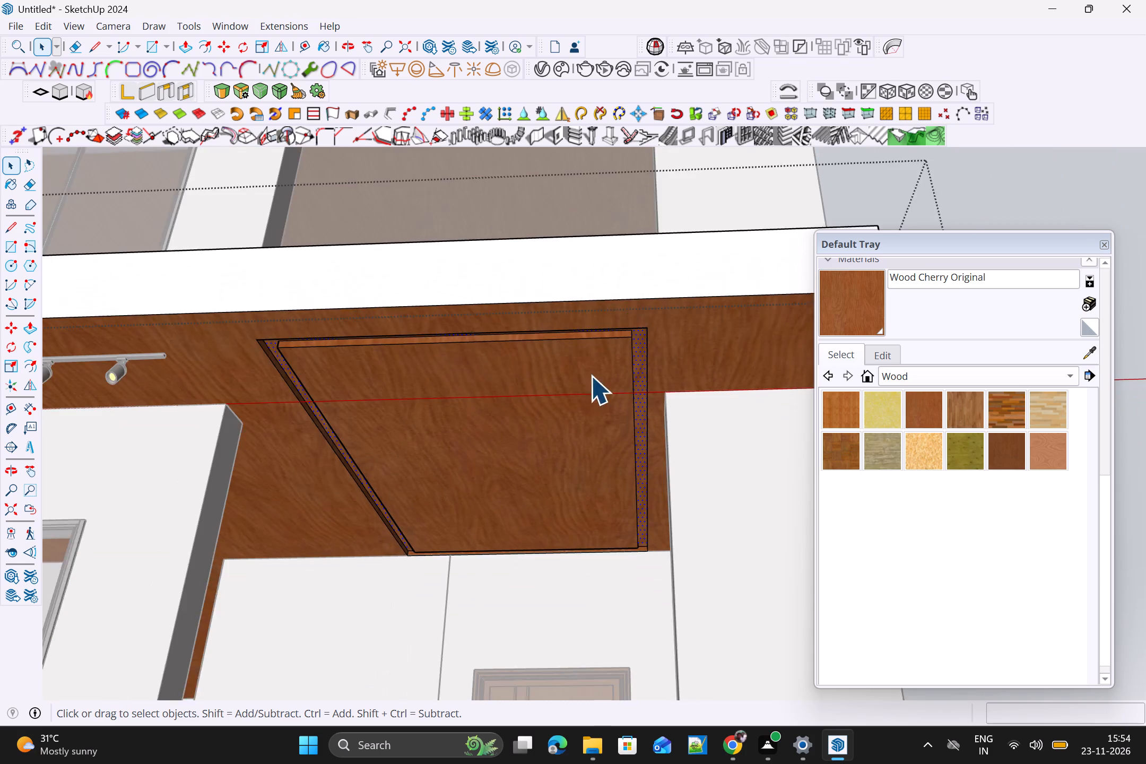
scroll(327, 356, "down", 5)
left_click(724, 472)
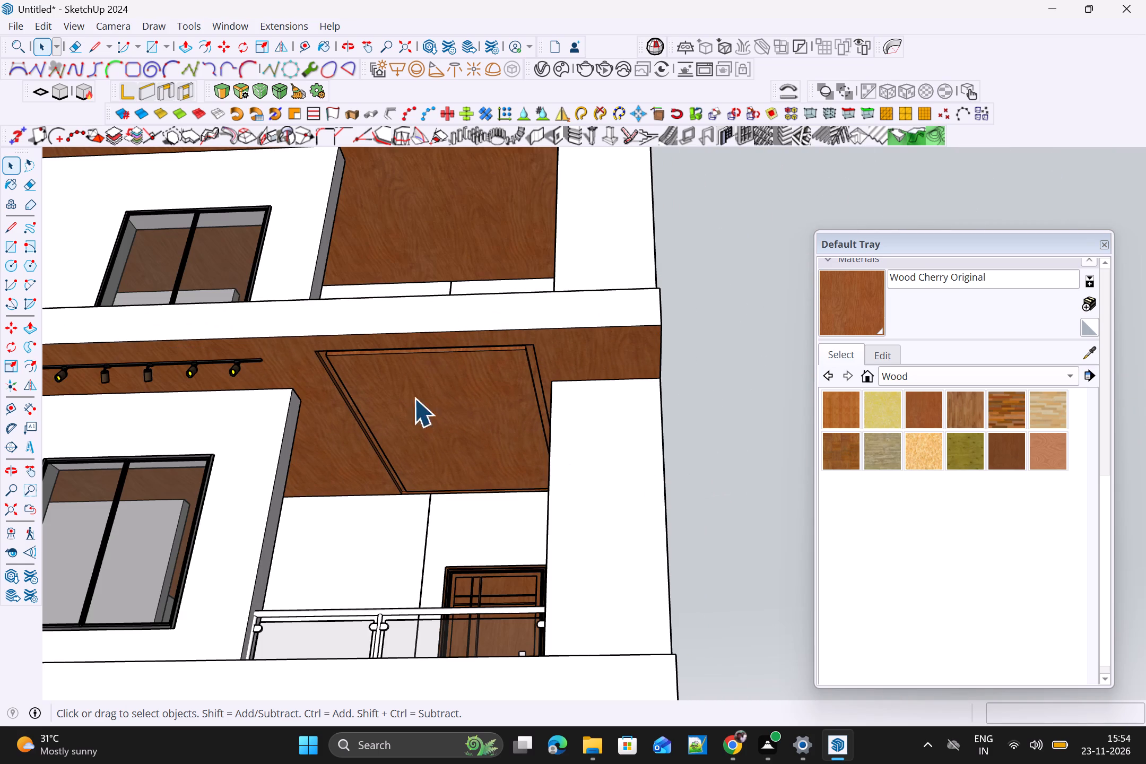
scroll(467, 375, "down", 5)
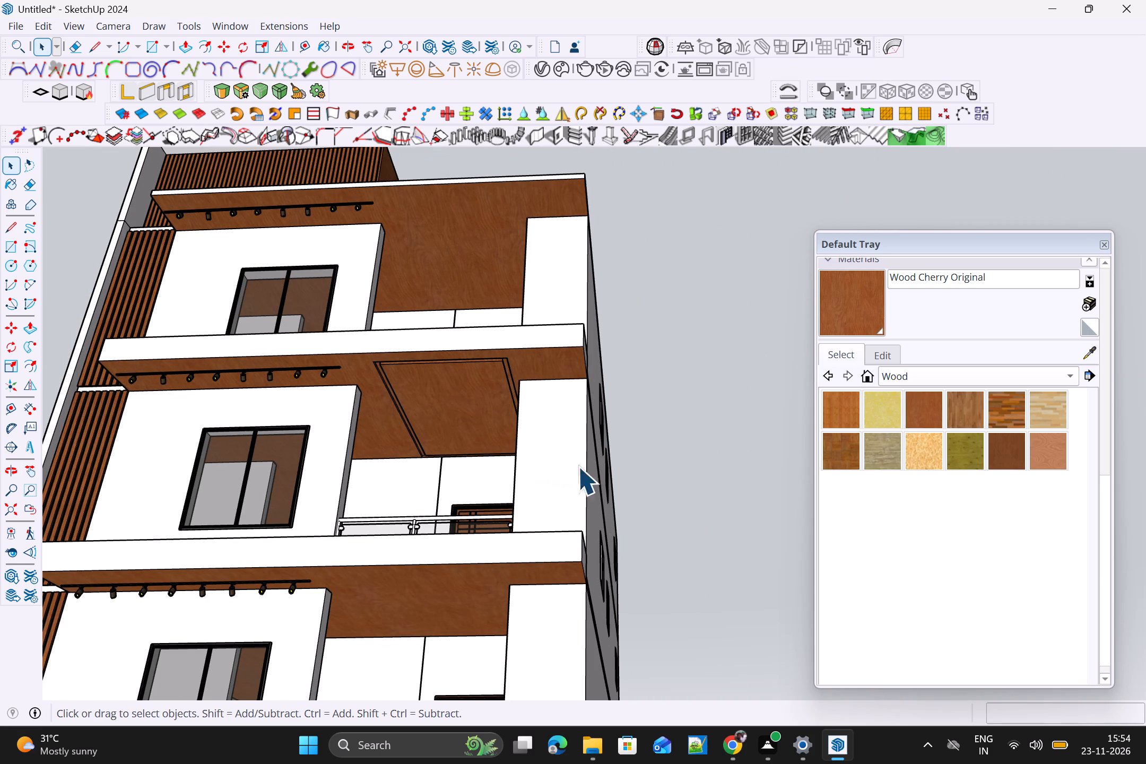
scroll(416, 407, "up", 4)
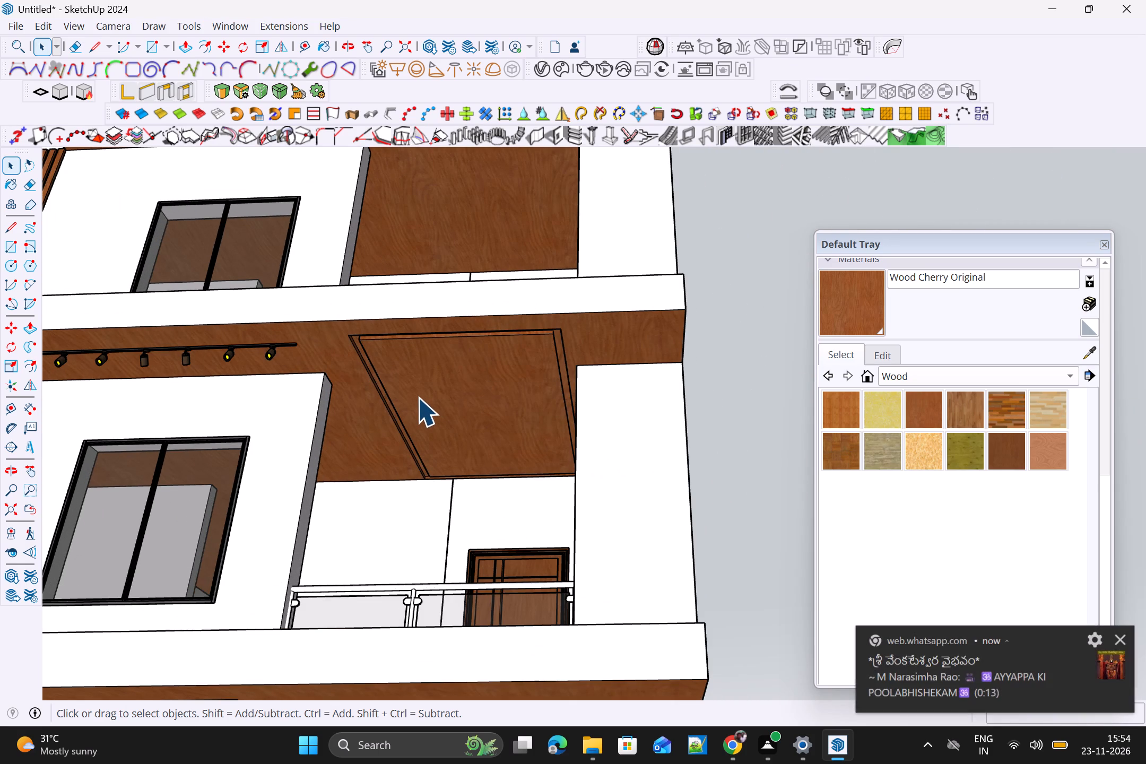
scroll(343, 345, "up", 6)
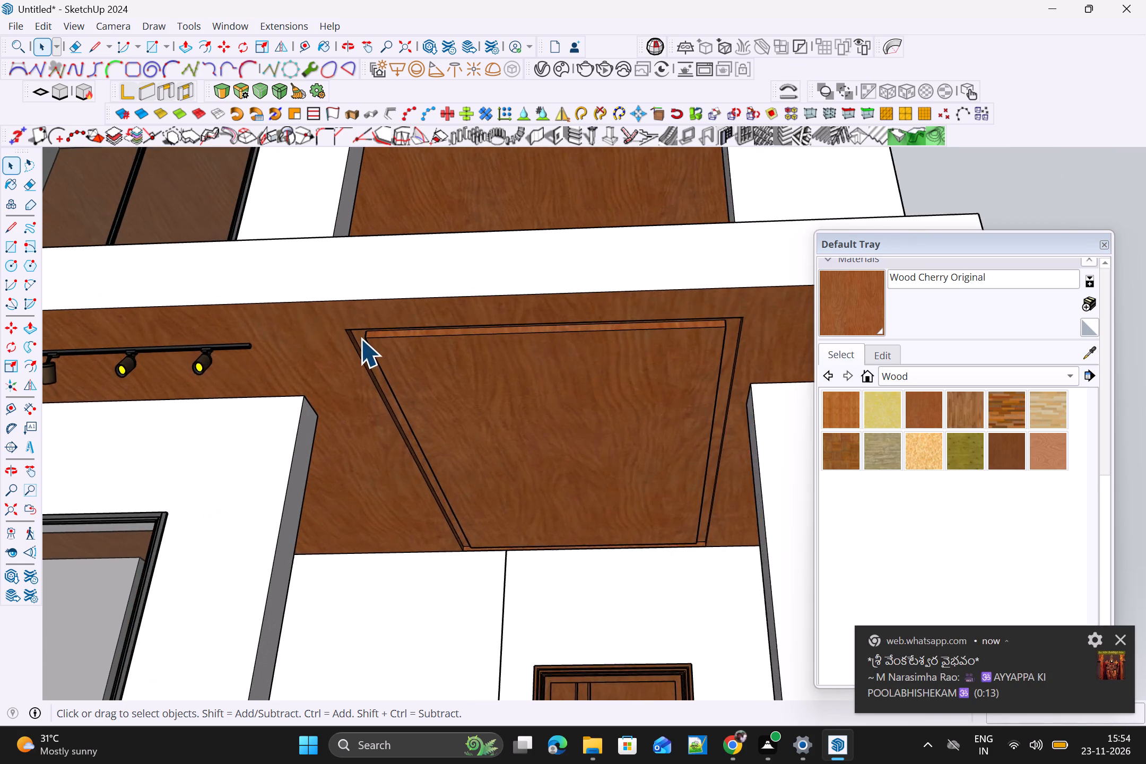
Reopen the balcony slab group and select the groove's recessed strip and its outer side wall nearest the track lights.
scroll(360, 338, "up", 9)
left_click(360, 338)
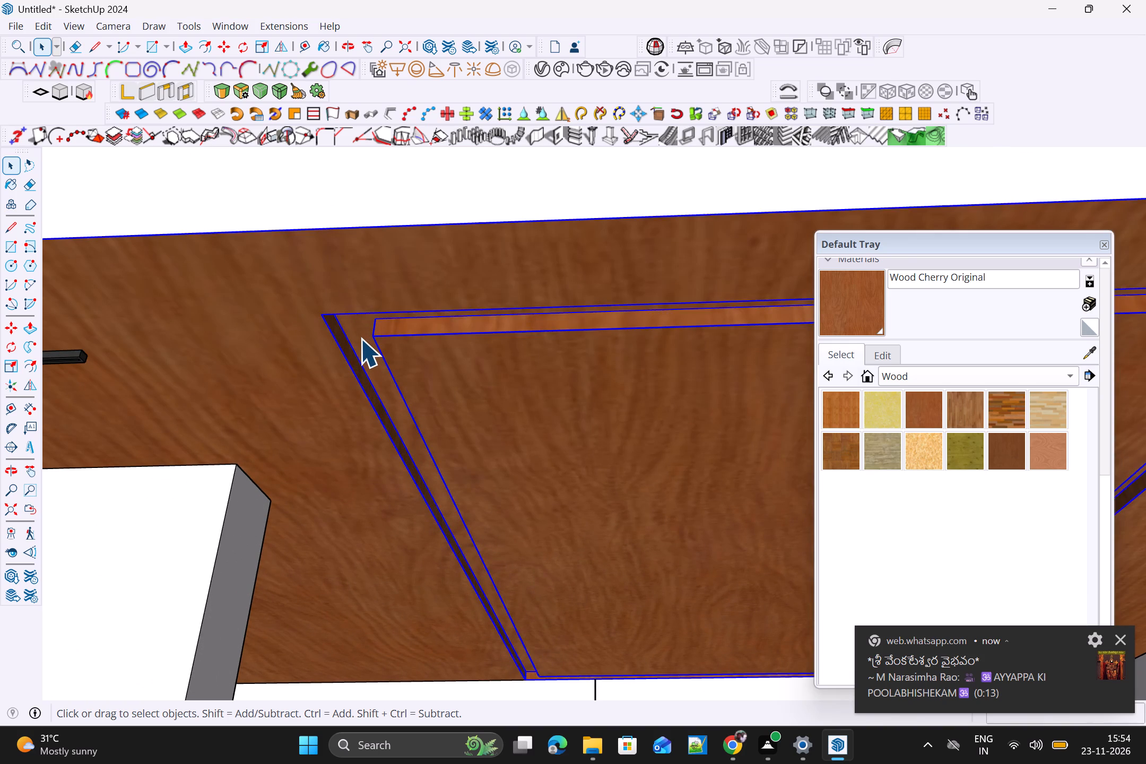
scroll(361, 342, "up", 4)
triple_click(361, 342)
double_click(361, 342)
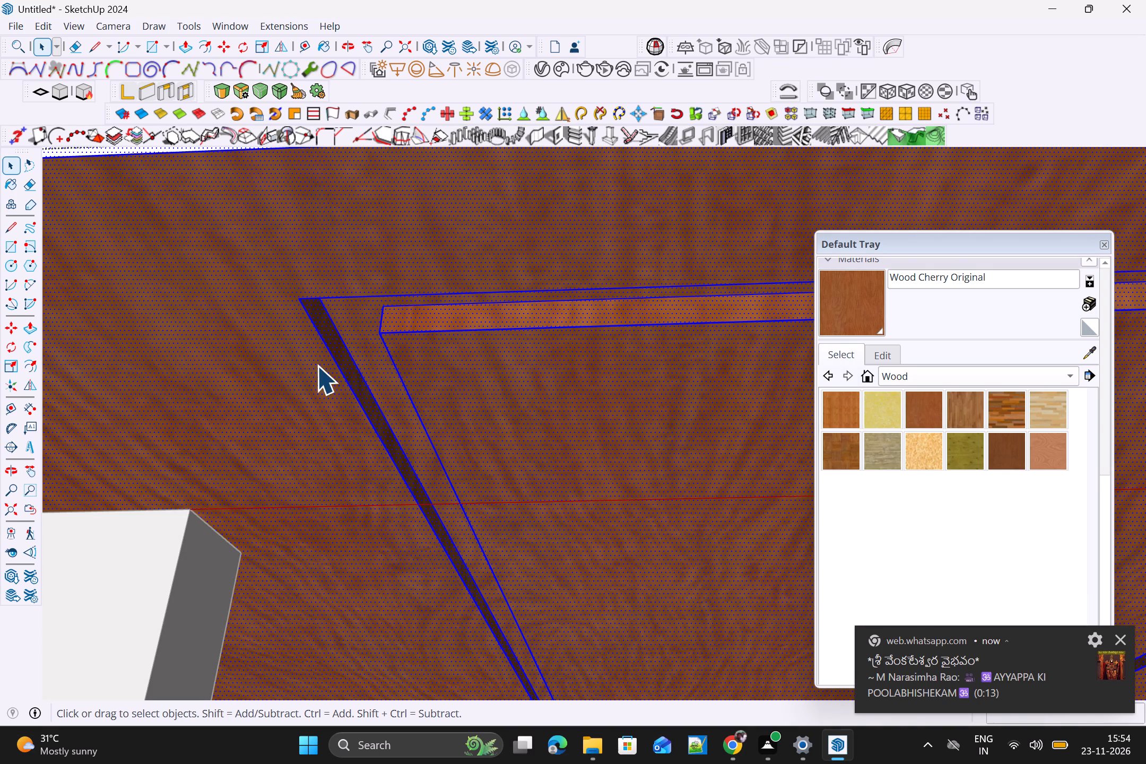
left_click_drag(317, 366, 323, 366)
left_click(351, 360)
scroll(344, 358, "up", 5)
left_click(344, 359)
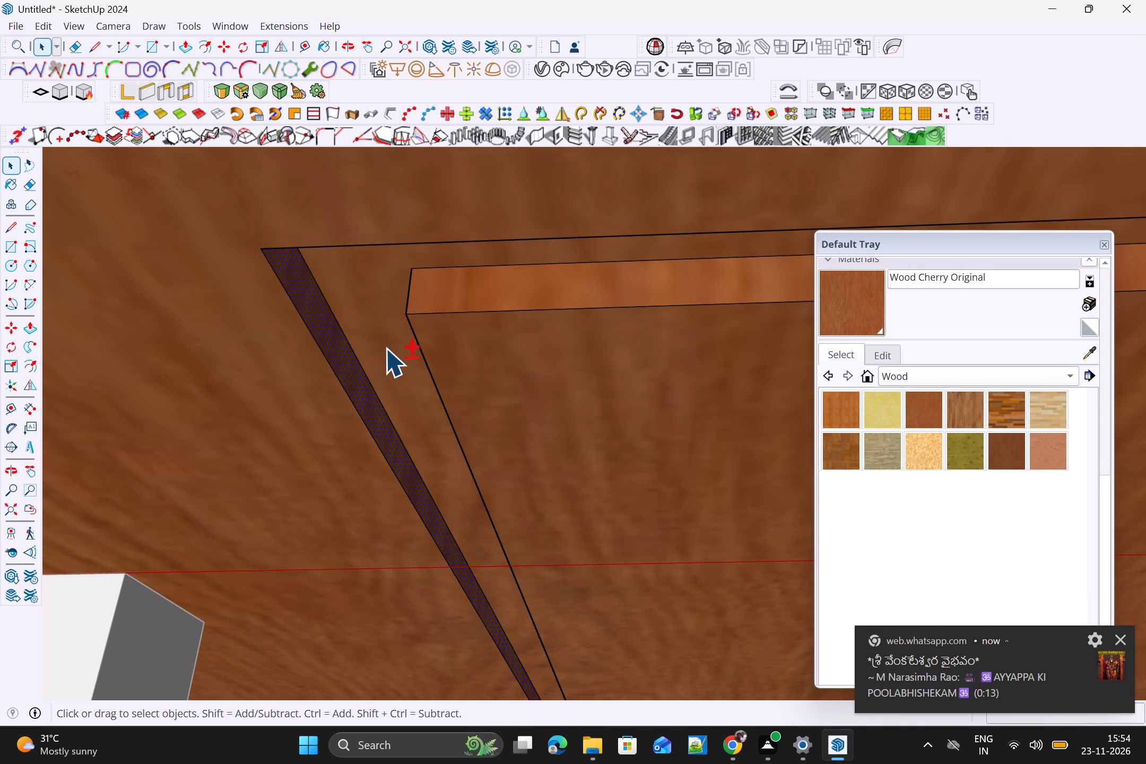
left_click(386, 346, "shift")
scroll(377, 349, "down", 20, "shift")
scroll(377, 349, "down", 2, "shift")
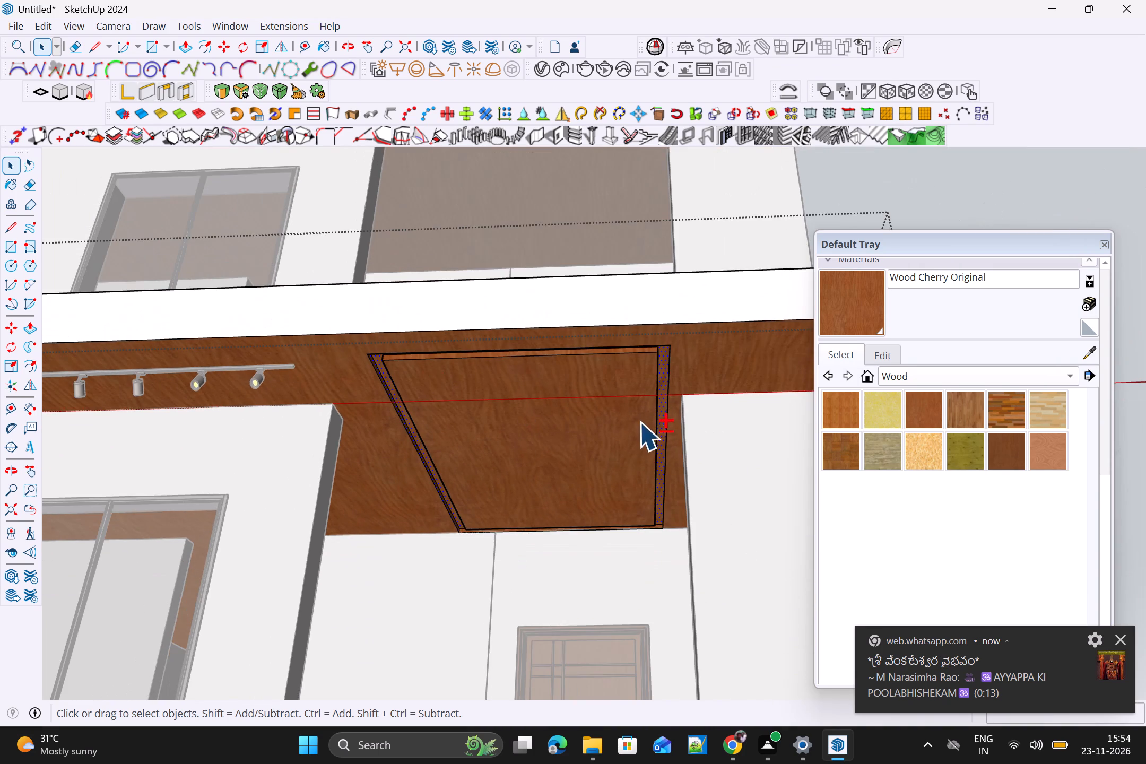
Add the groove's opposite outer side wall and its rear outer wall to the face selection.
scroll(640, 392, "up", 9, "shift")
scroll(672, 351, "down", 4, "shift")
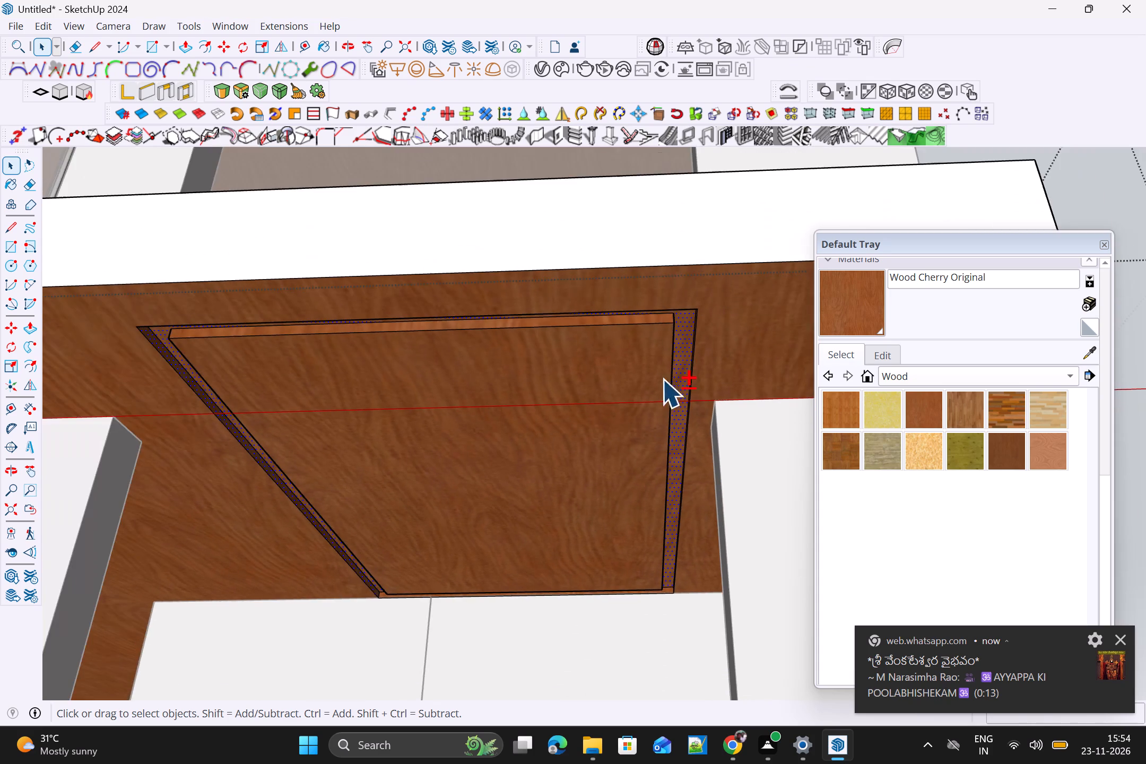
scroll(653, 397, "up", 10, "shift")
scroll(703, 337, "down", 5, "shift")
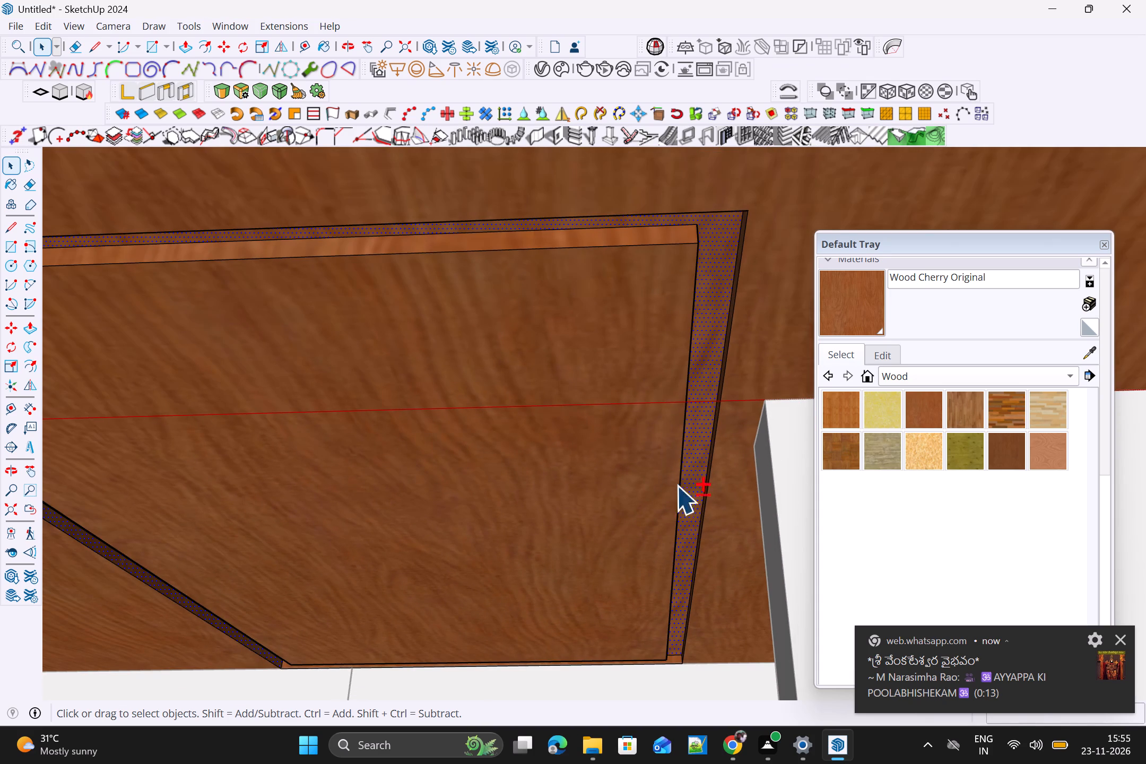
scroll(709, 545, "up", 1, "shift")
scroll(702, 298, "up", 4, "shift")
scroll(698, 315, "down", 12)
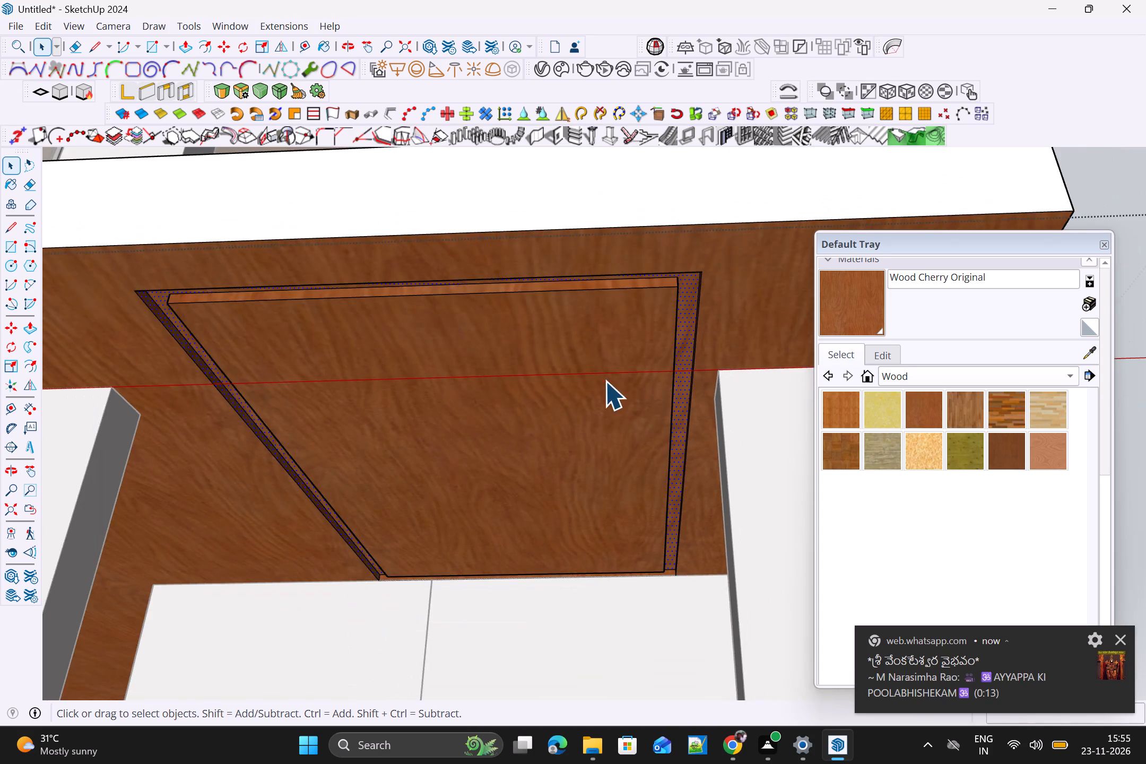
middle_click_drag(622, 388, 824, 390)
scroll(758, 349, "up", 15)
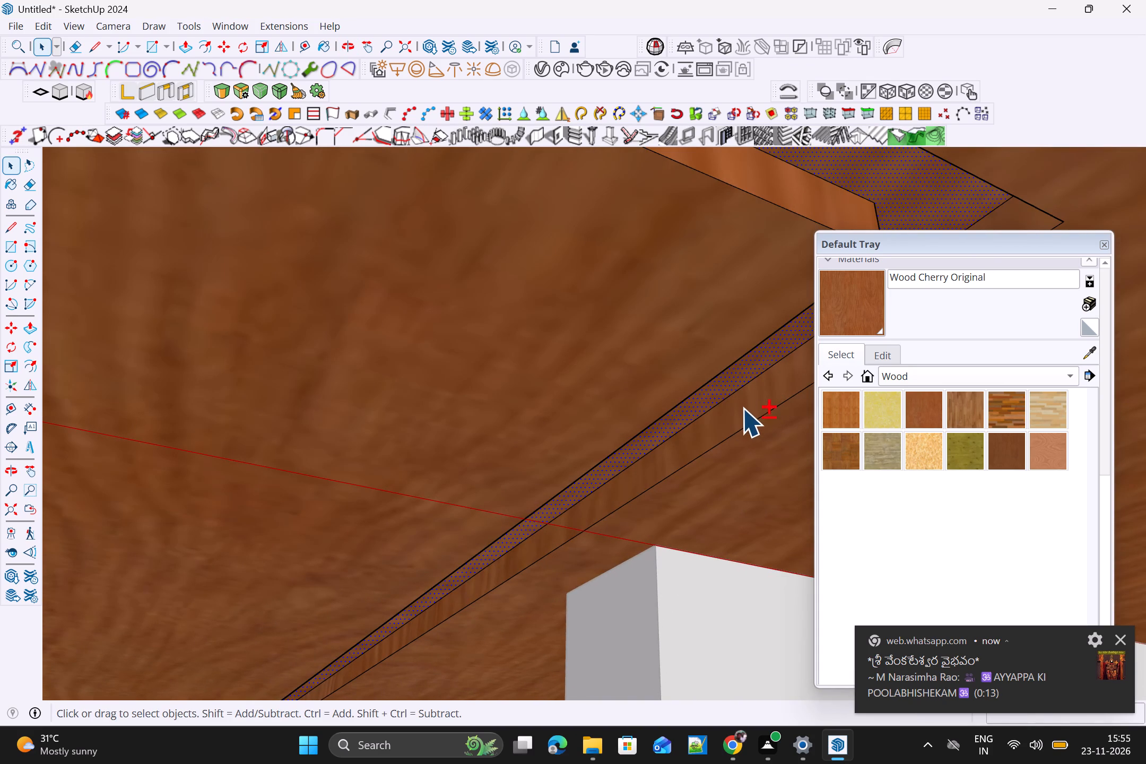
left_click(742, 414, "shift")
scroll(743, 414, "down", 7, "shift")
scroll(741, 409, "down", 10)
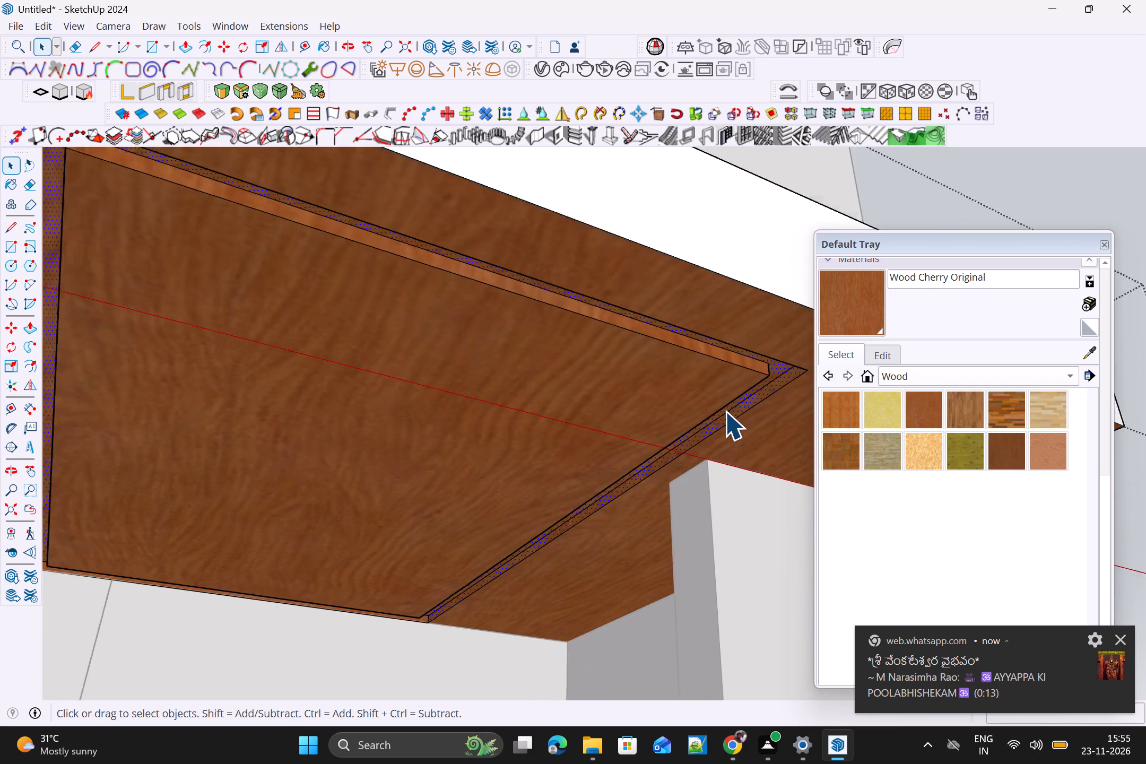
scroll(725, 411, "down", 1)
scroll(420, 366, "down", 5)
scroll(473, 427, "up", 1)
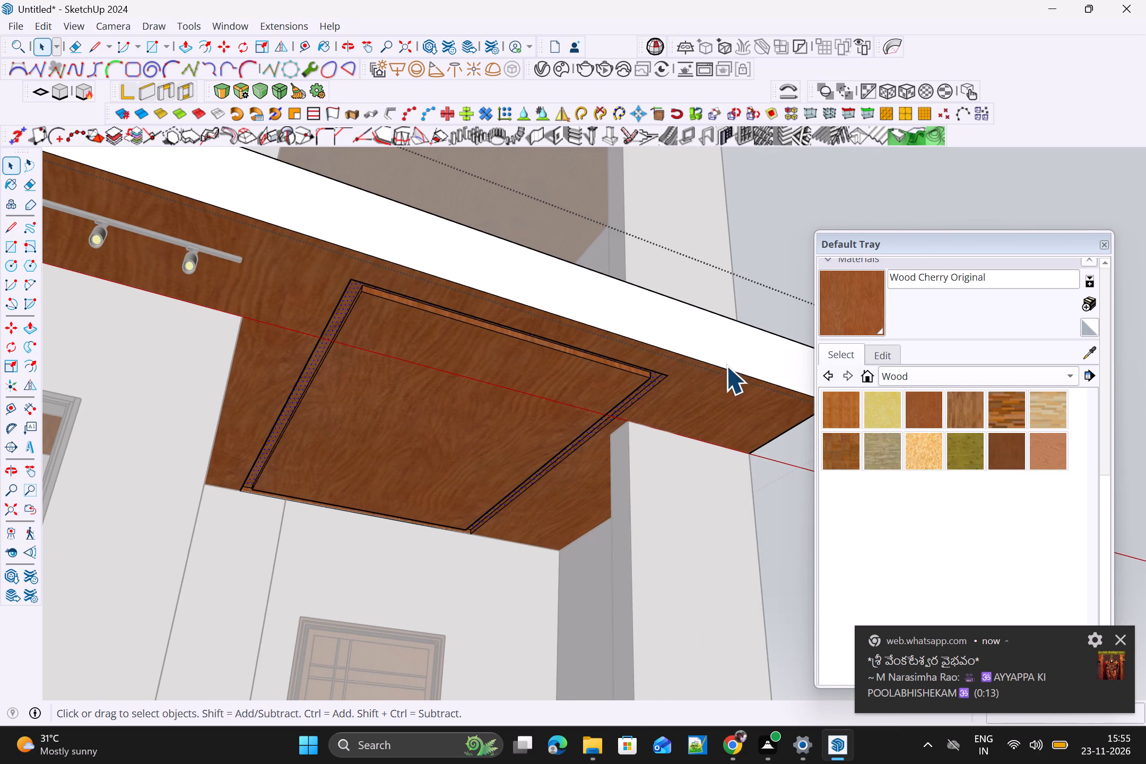
scroll(352, 544, "up", 16)
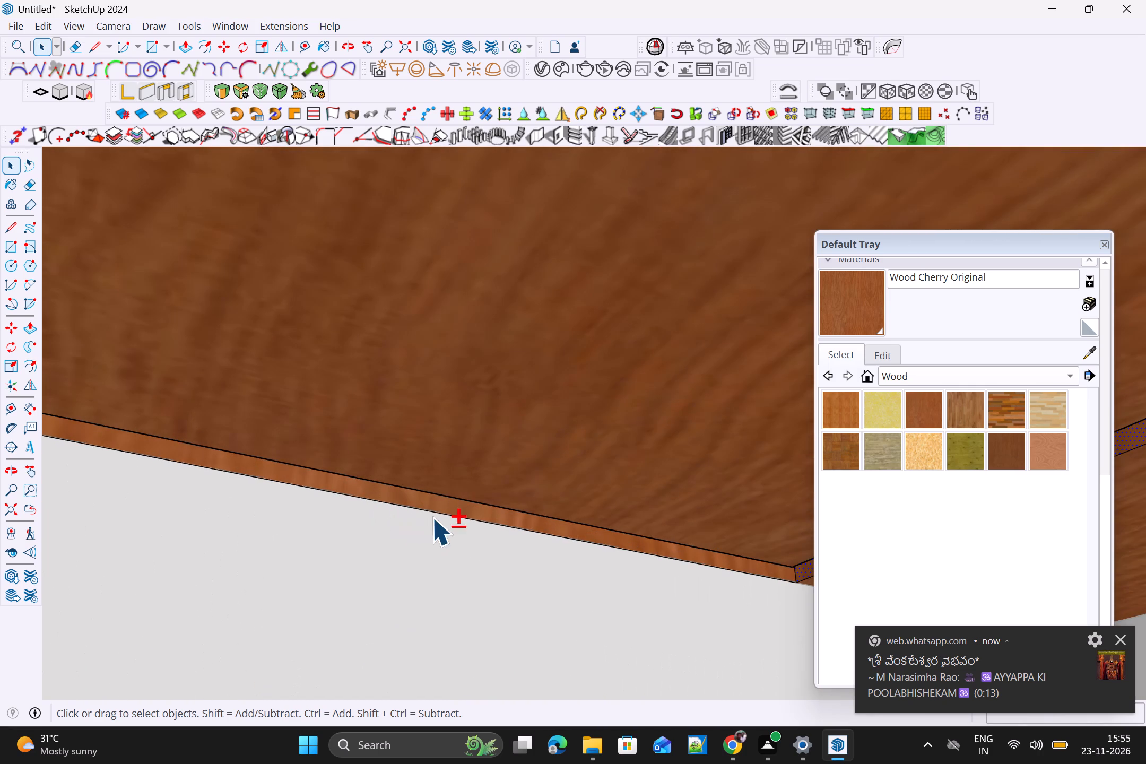
left_click(435, 505, "shift")
scroll(440, 514, "down", 18, "shift")
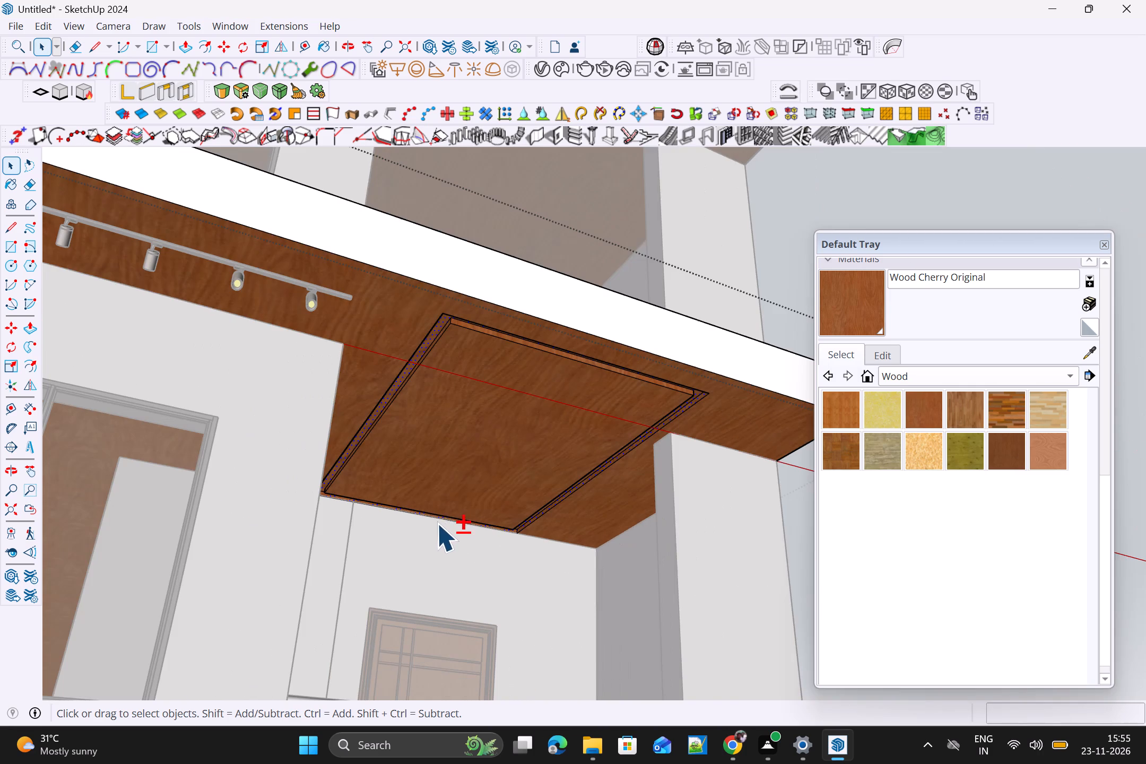
Add the groove's visible inner walls around the ceiling panel to the selection and make all selected faces a group.
scroll(474, 357, "up", 10, "shift")
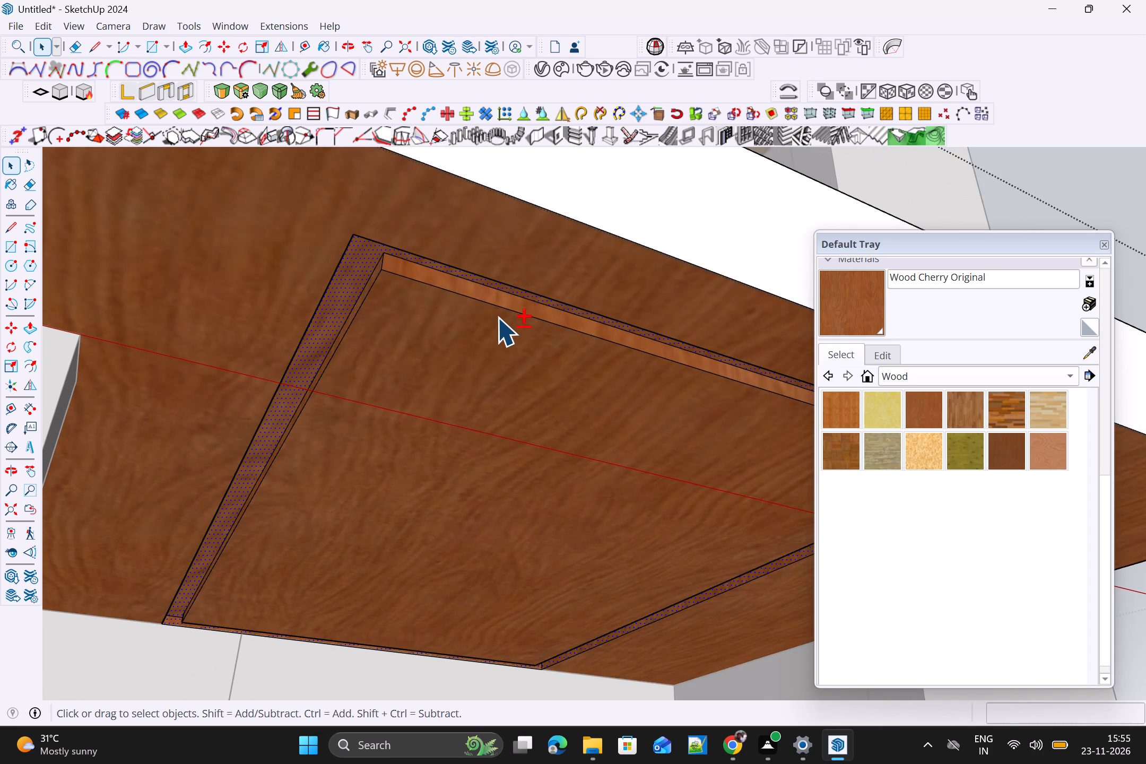
scroll(491, 293, "down", 5, "shift")
scroll(589, 467, "up", 1, "shift")
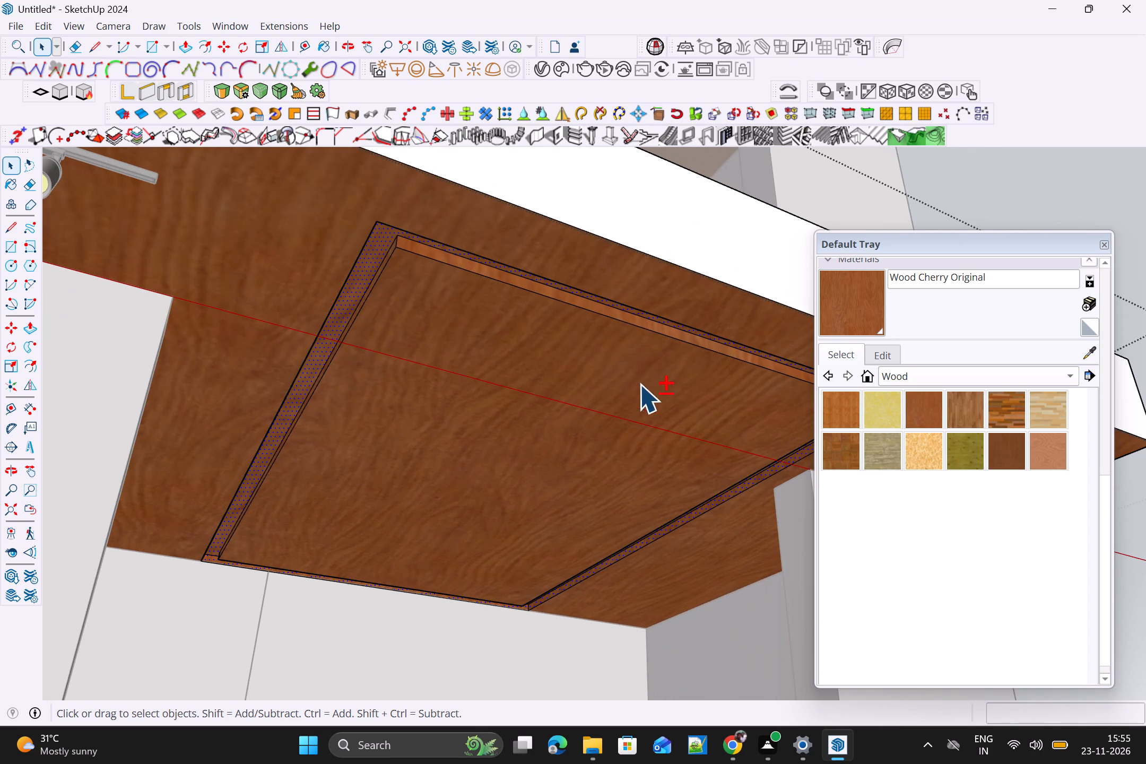
scroll(557, 298, "down", 7, "shift")
scroll(549, 331, "up", 3, "shift")
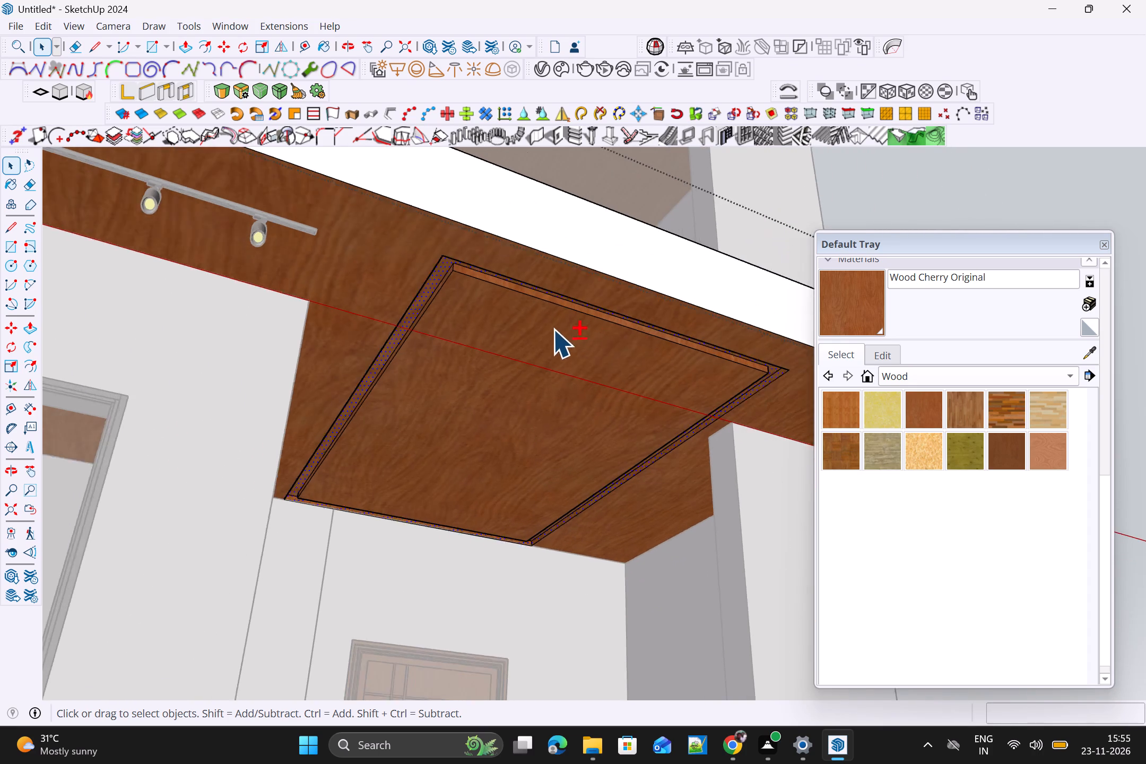
scroll(553, 329, "up", 12, "shift")
scroll(599, 280, "down", 3, "shift")
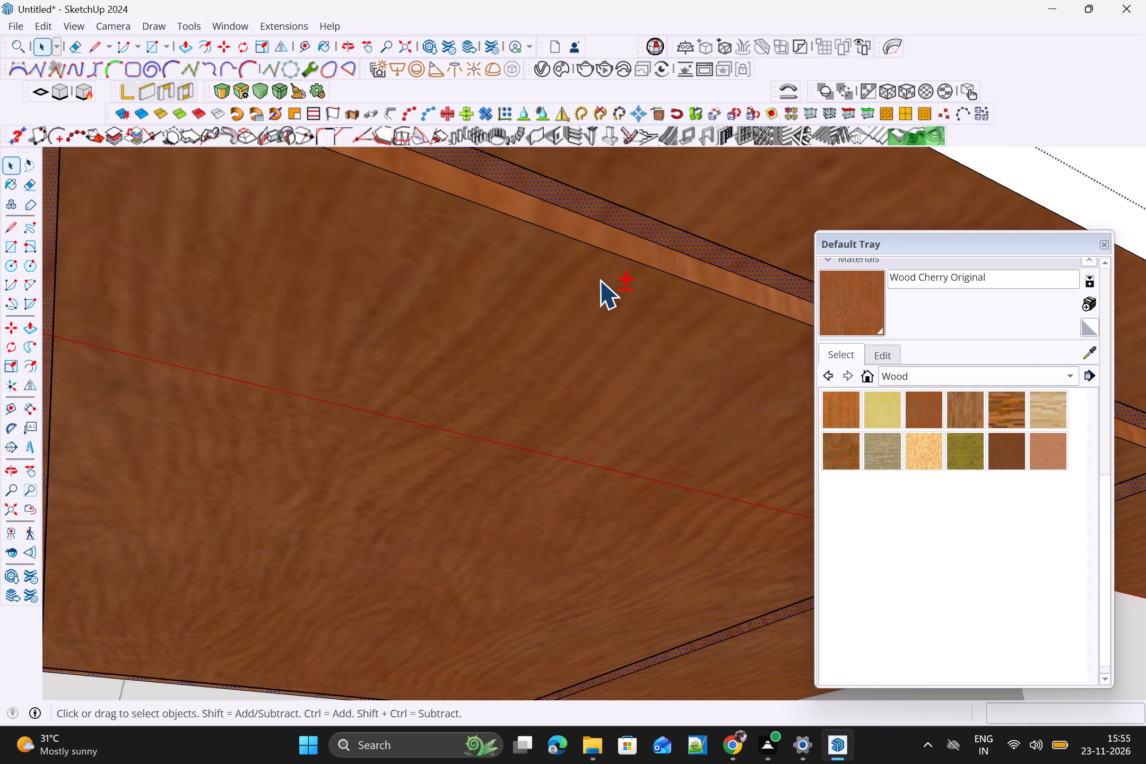
scroll(599, 280, "down", 12, "shift")
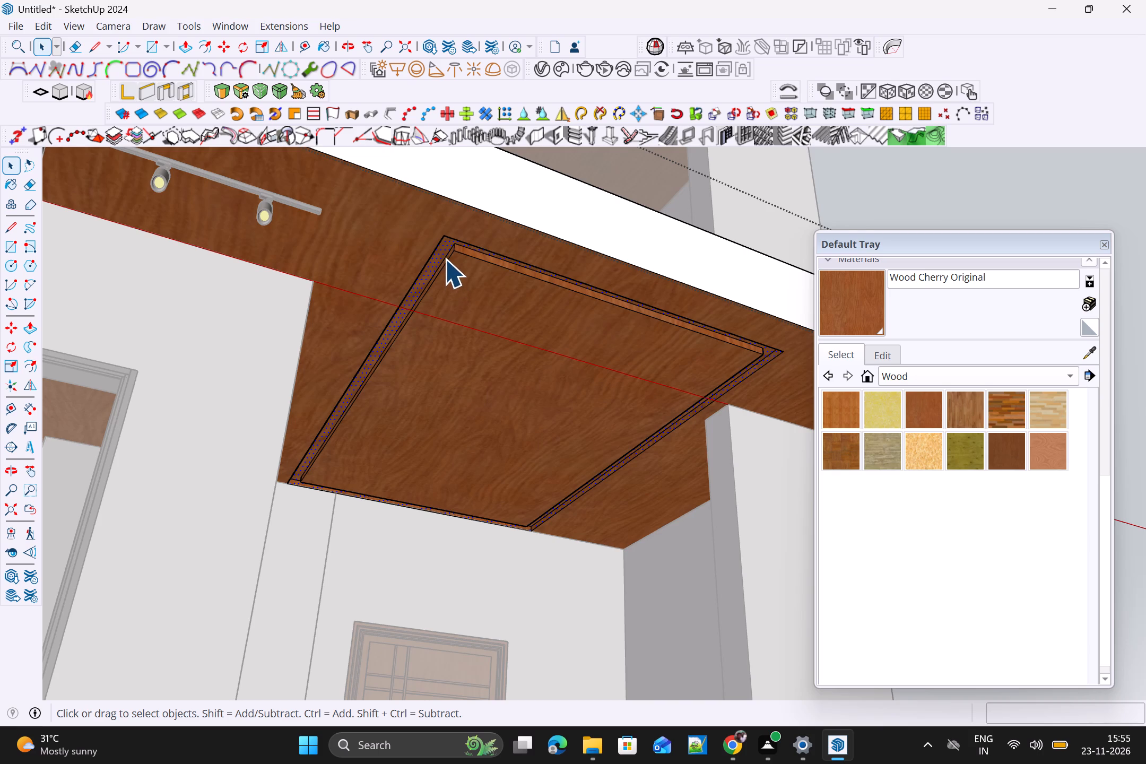
scroll(442, 259, "up", 13)
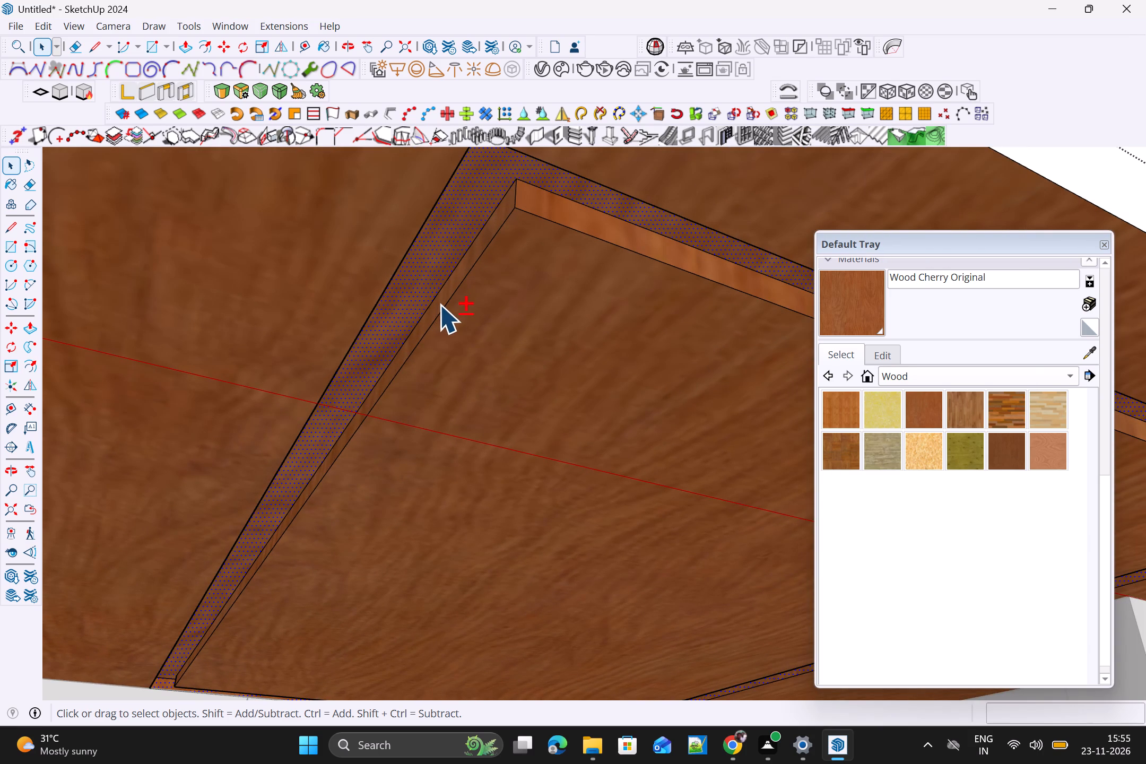
left_click(439, 305, "shift")
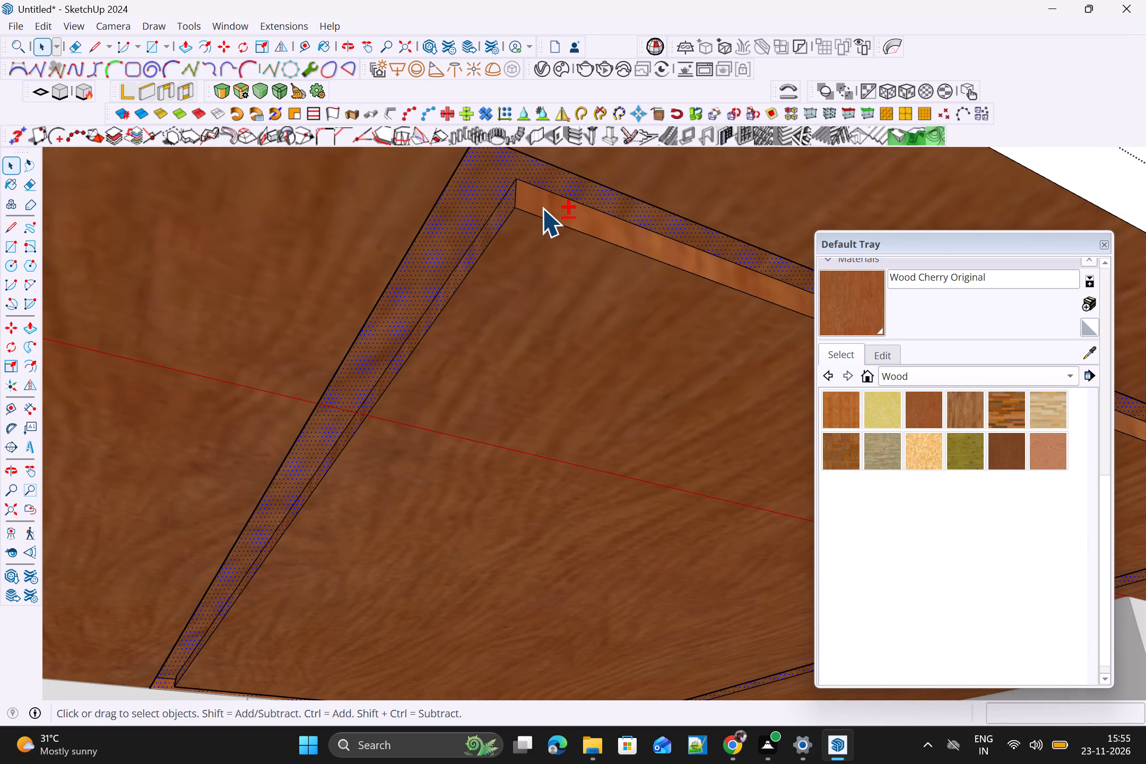
left_click(542, 208, "shift")
scroll(546, 214, "down", 4, "shift")
scroll(519, 257, "down", 10)
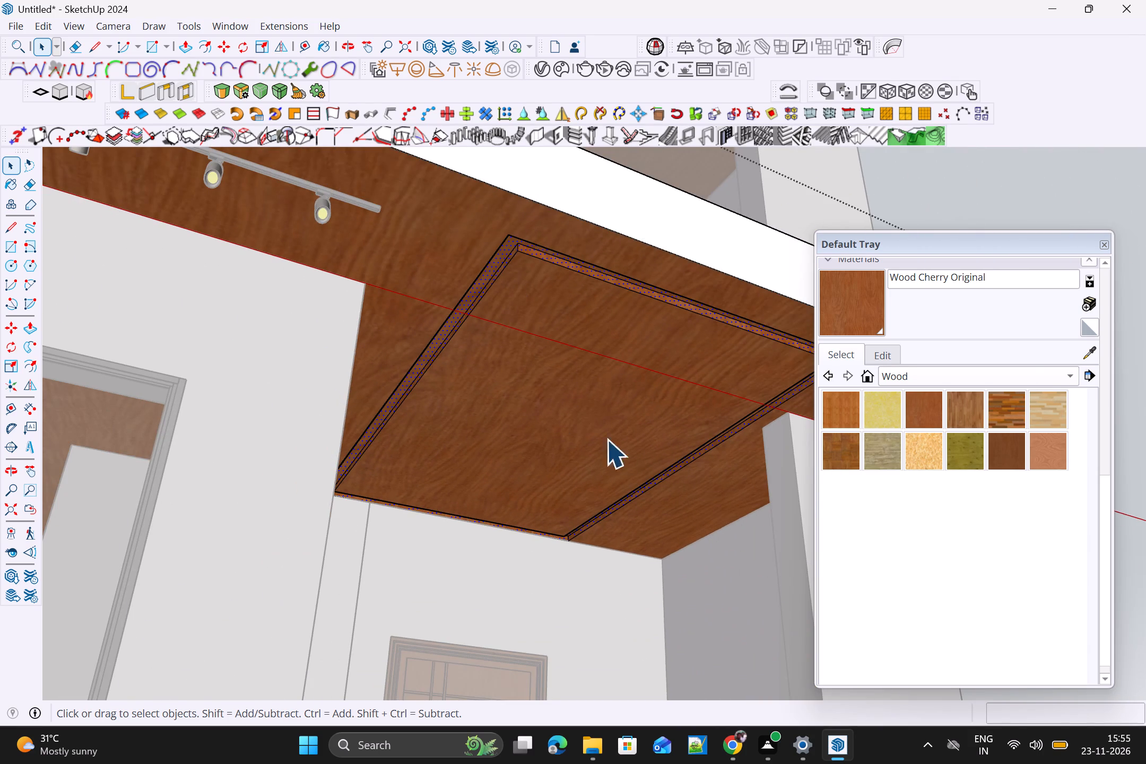
scroll(728, 458, "up", 4)
scroll(728, 448, "down", 6)
scroll(552, 515, "up", 1)
middle_click_drag(550, 516, 497, 526)
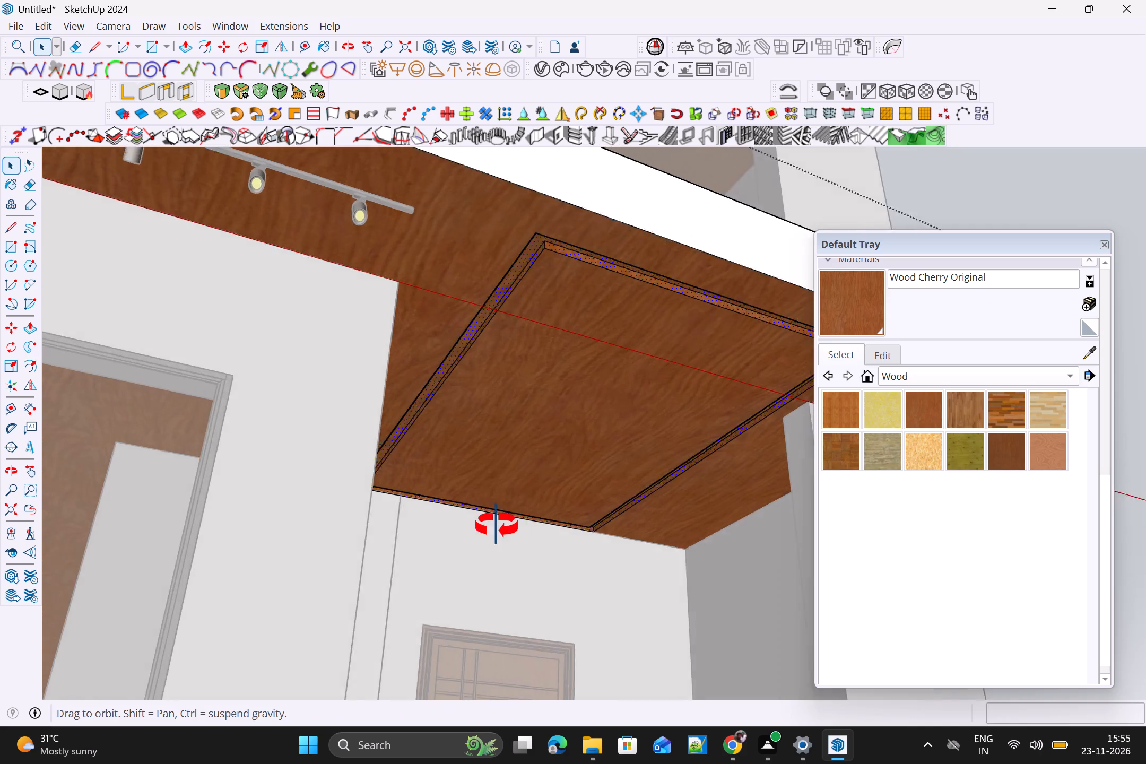
middle_click_drag(497, 526, 116, 565)
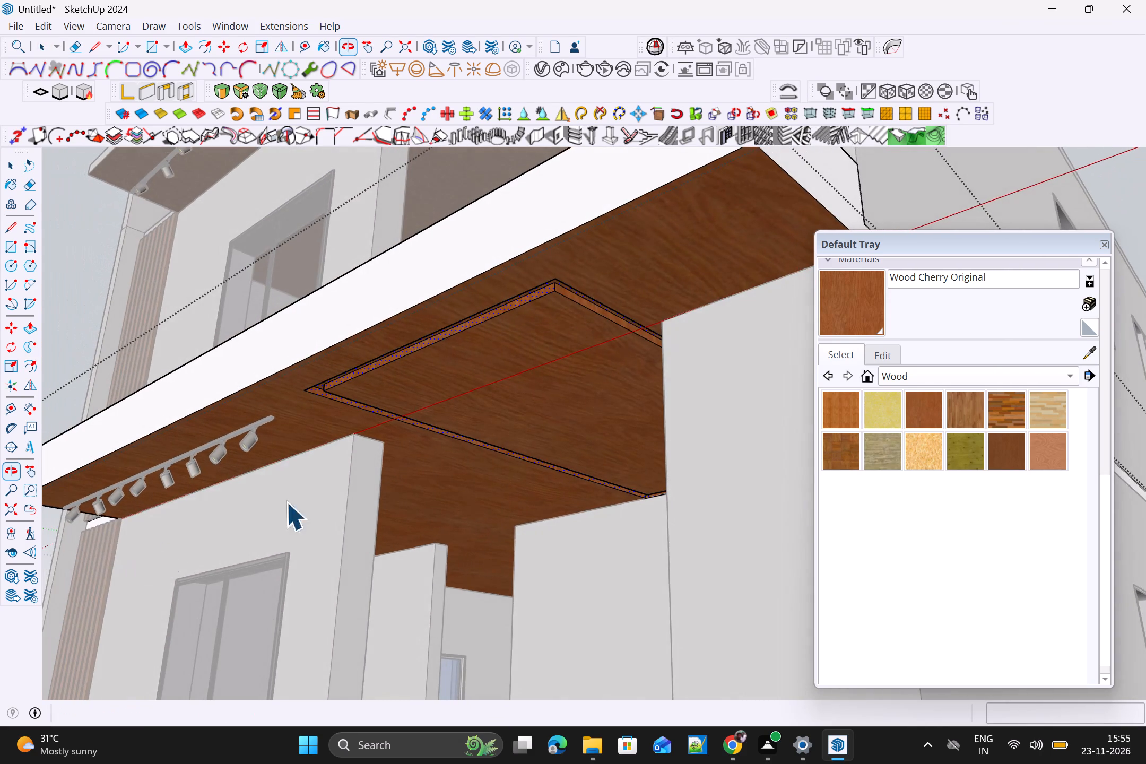
scroll(555, 286, "up", 16)
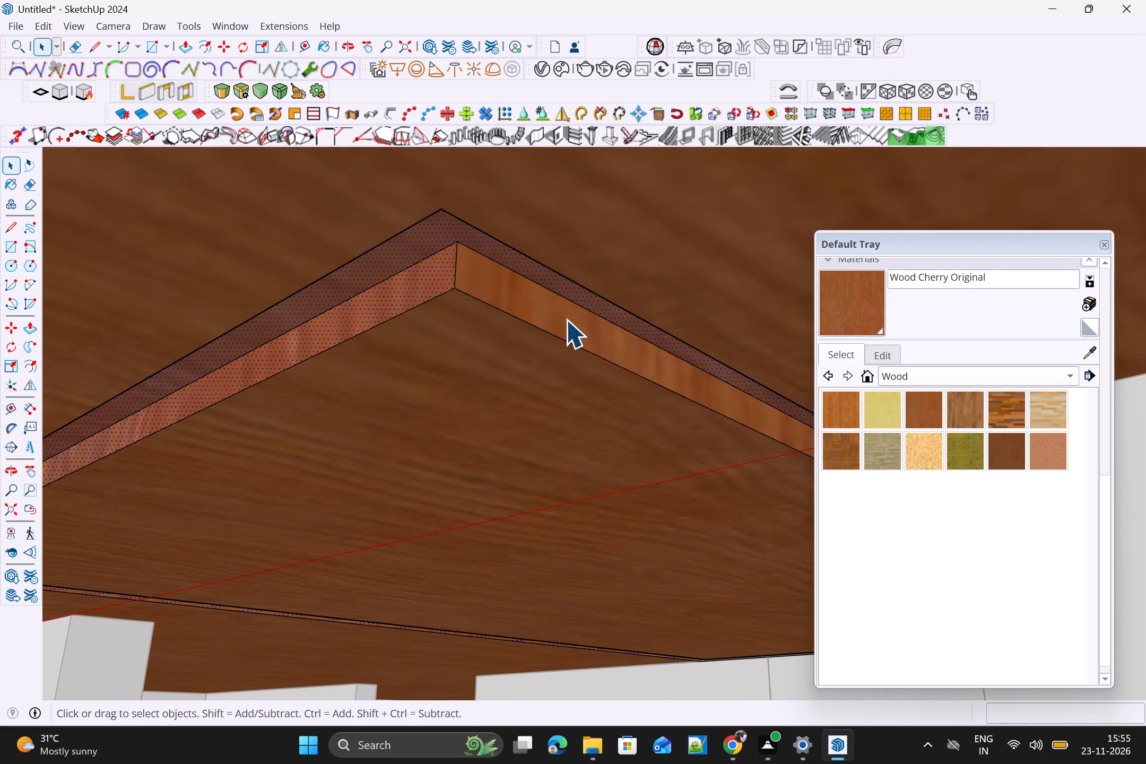
left_click(566, 319, "shift")
scroll(567, 324, "down", 6)
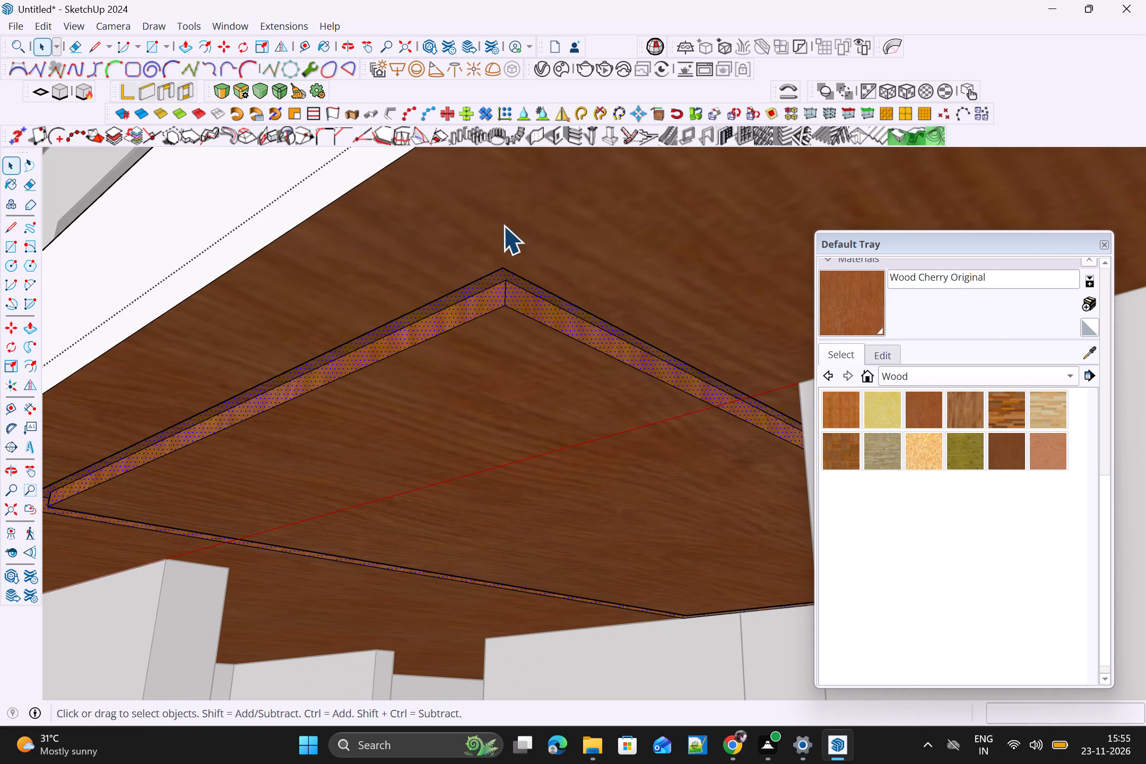
scroll(420, 267, "down", 5)
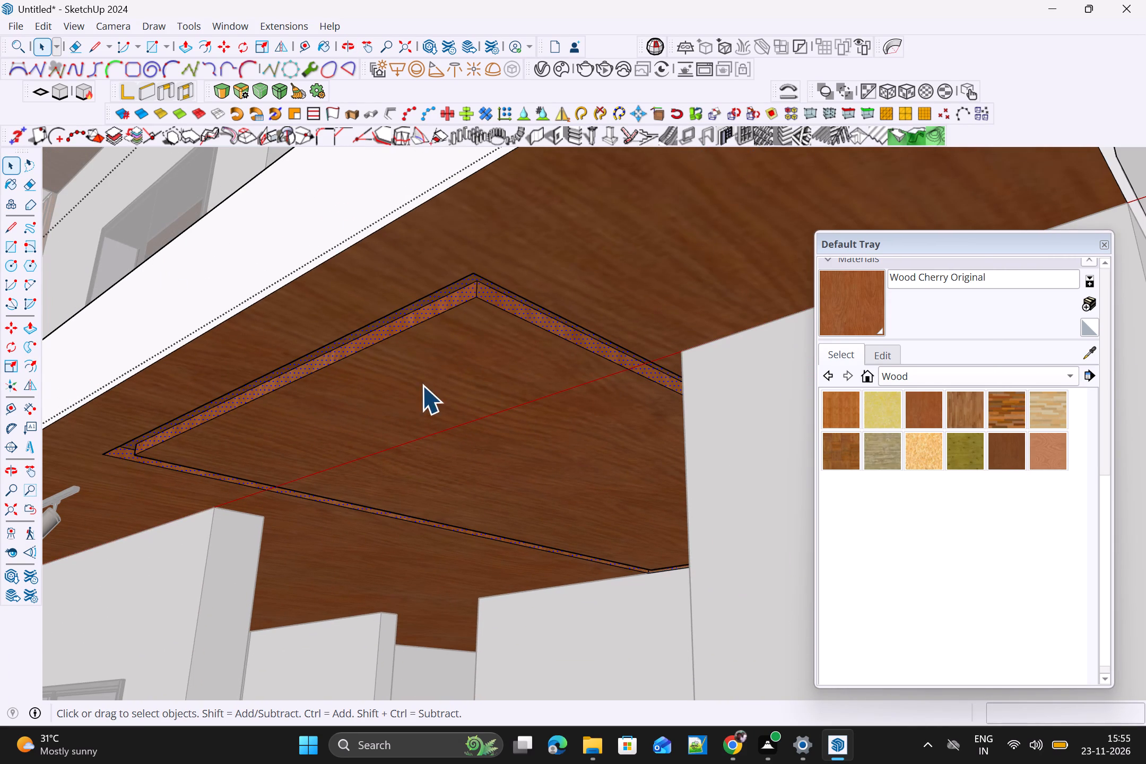
scroll(422, 381, "up", 5)
right_click(484, 220)
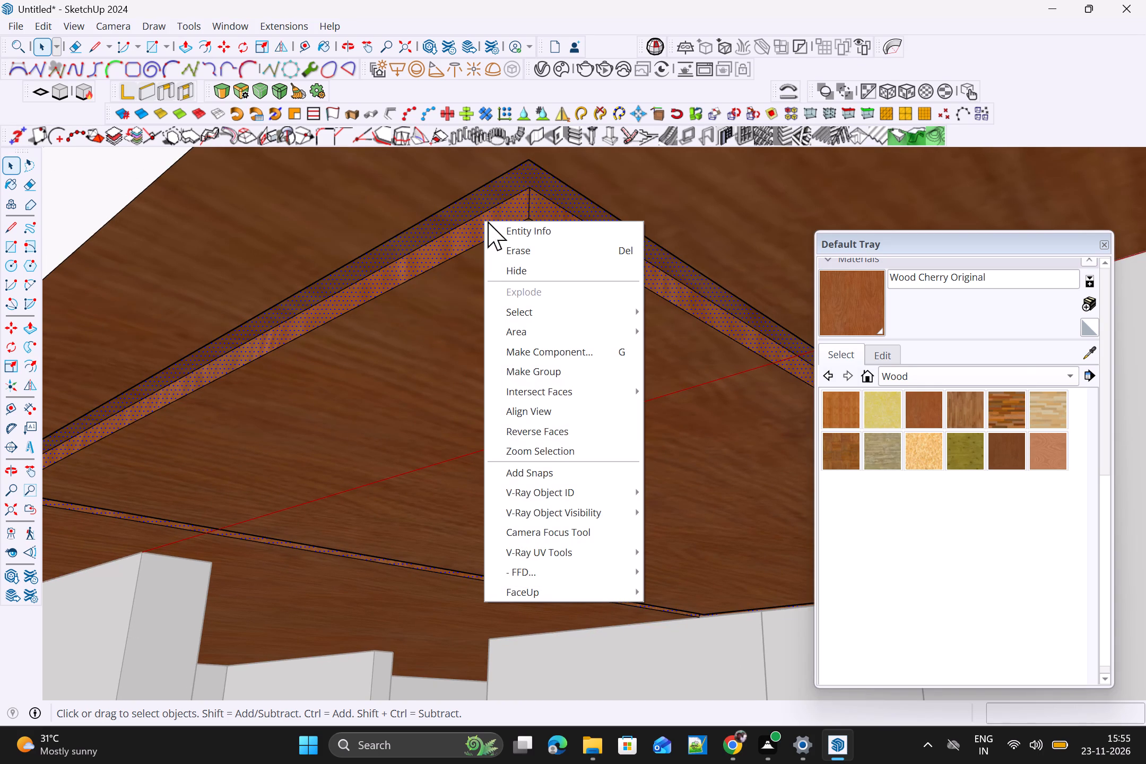
left_click(534, 372)
Convert the grouped groove faces into a V-Ray mesh light.
scroll(503, 382, "down", 11)
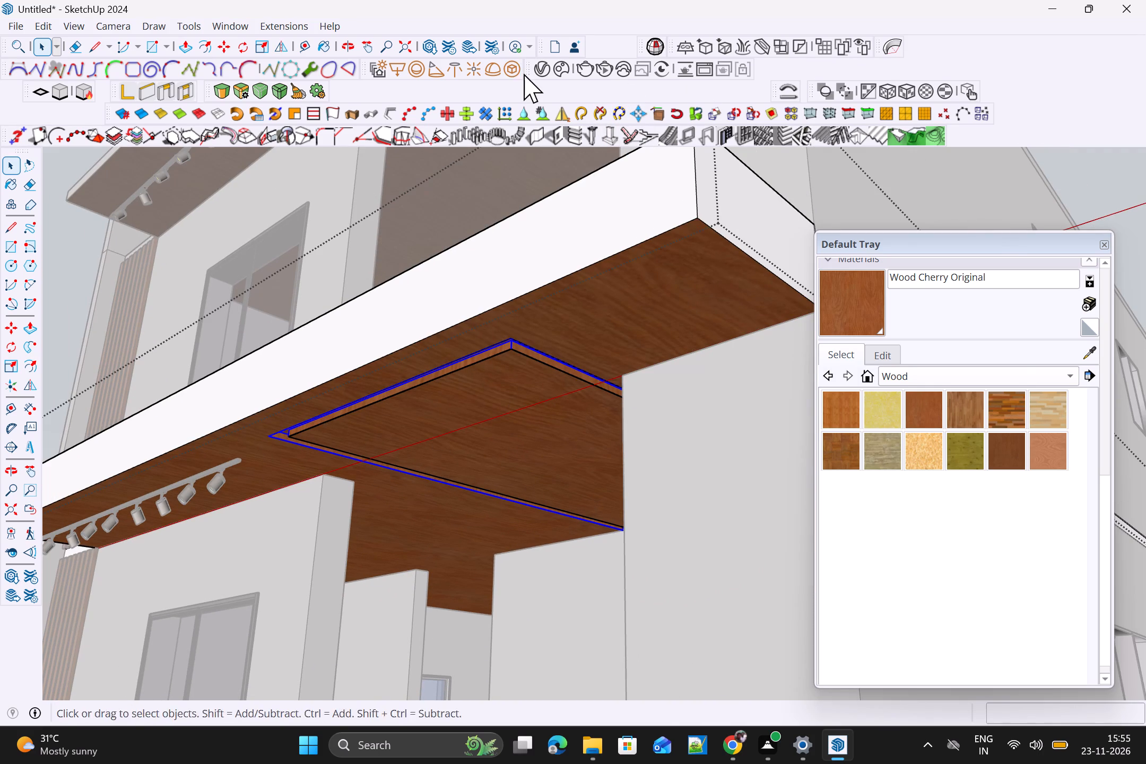
left_click(515, 70)
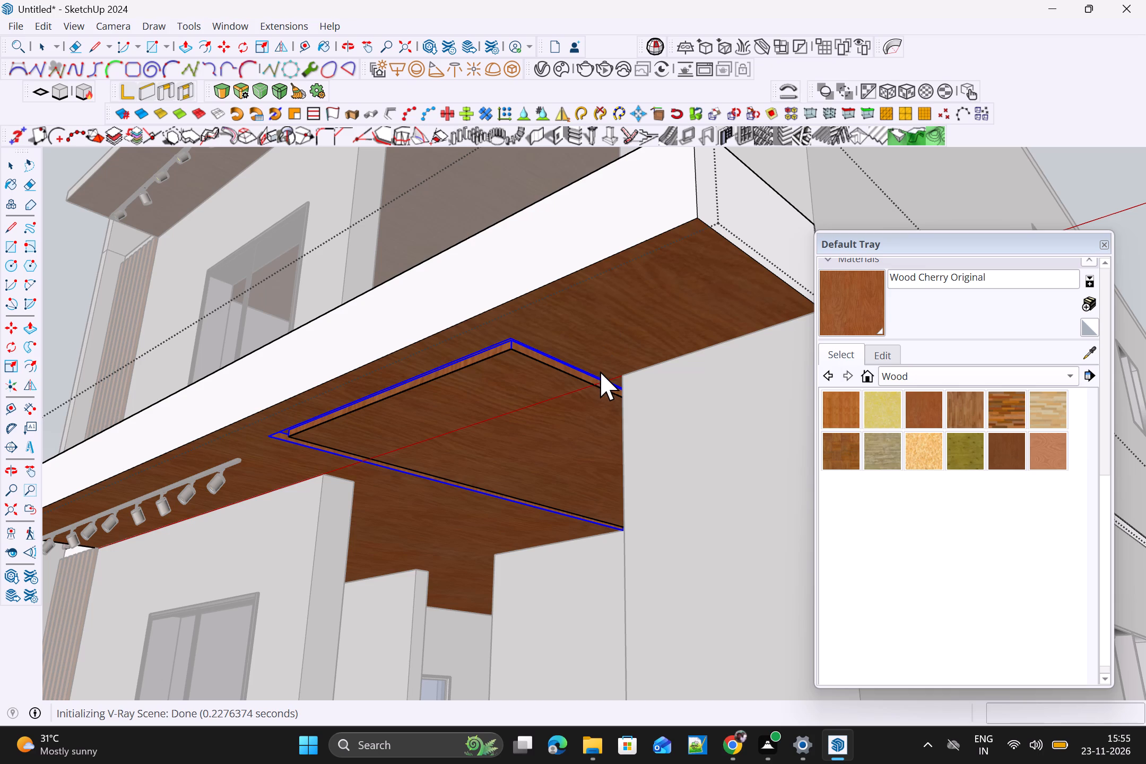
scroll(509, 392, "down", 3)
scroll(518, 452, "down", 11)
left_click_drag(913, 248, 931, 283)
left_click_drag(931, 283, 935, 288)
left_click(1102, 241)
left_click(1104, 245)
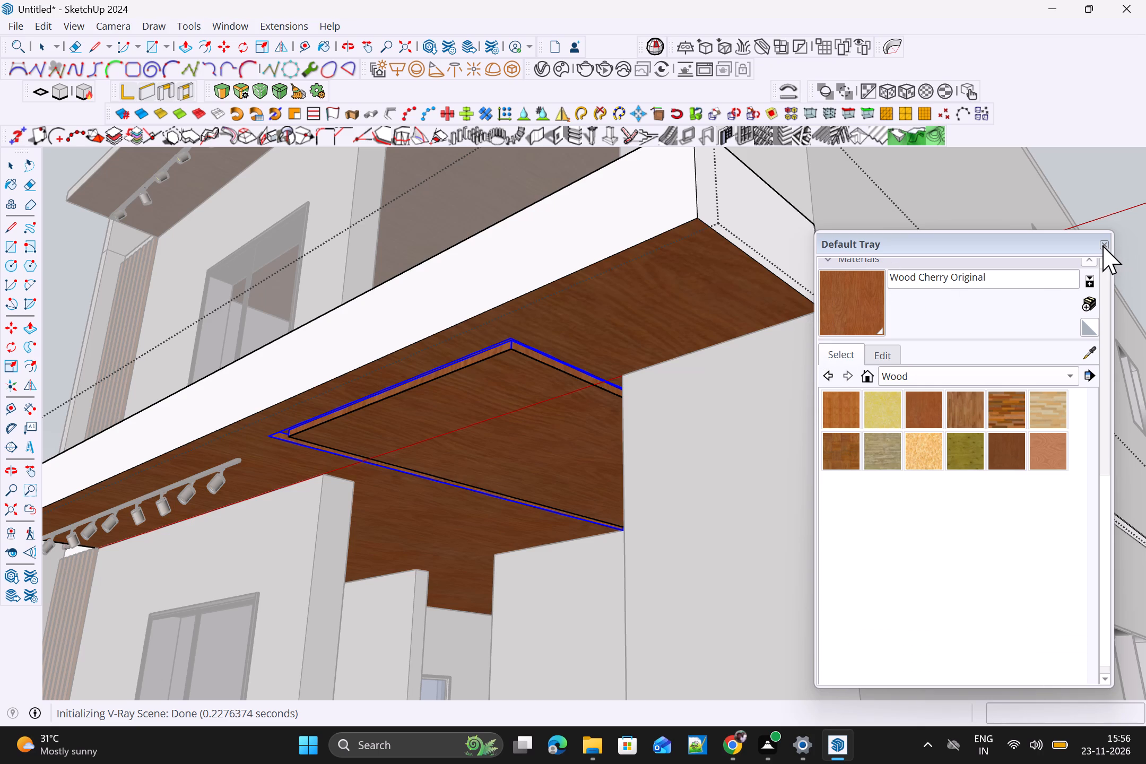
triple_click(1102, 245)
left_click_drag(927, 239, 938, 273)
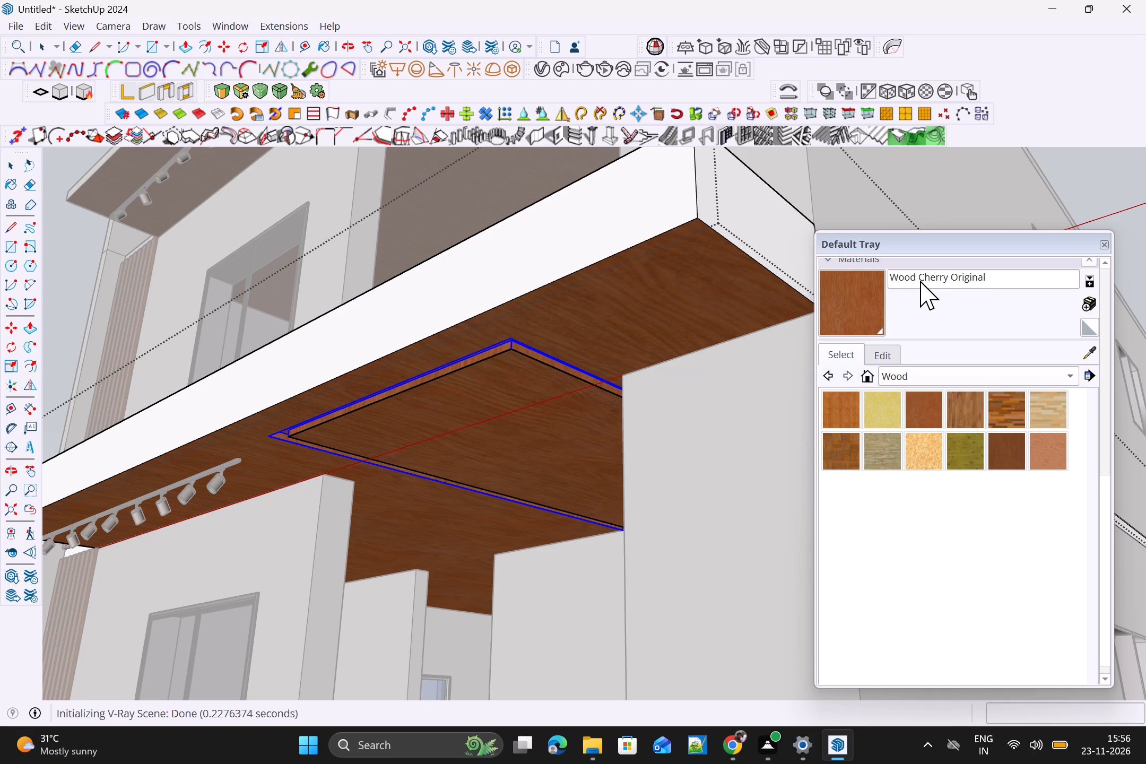
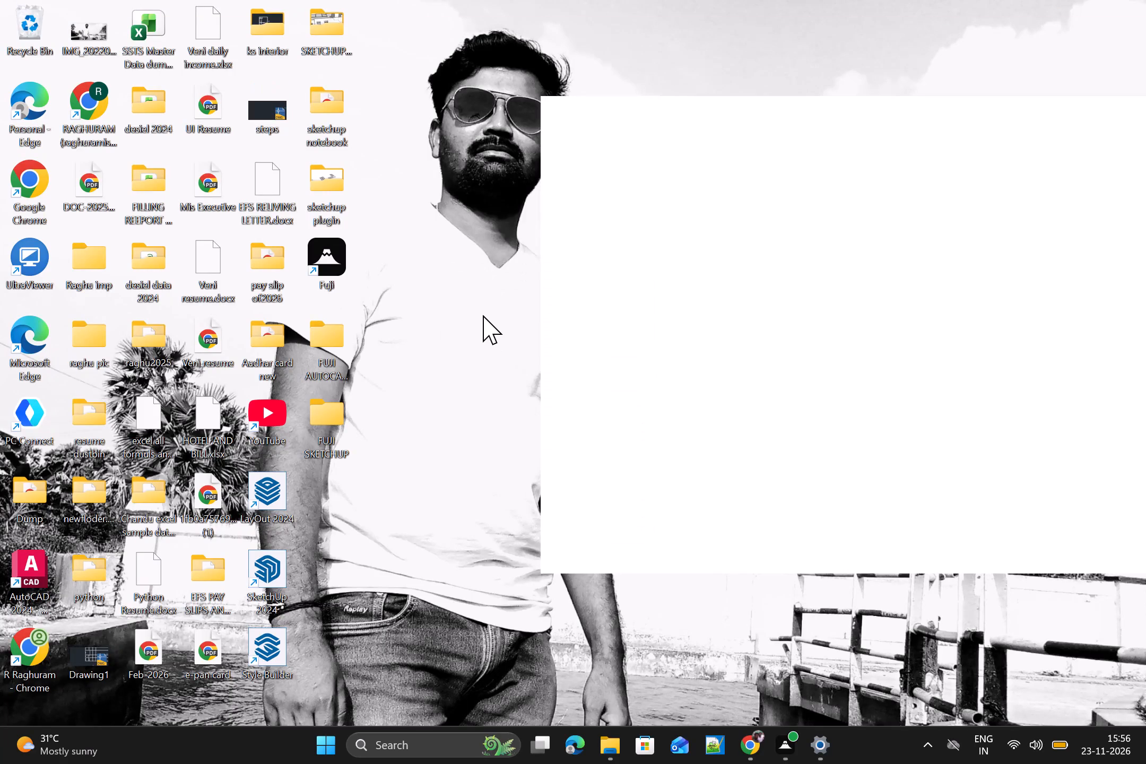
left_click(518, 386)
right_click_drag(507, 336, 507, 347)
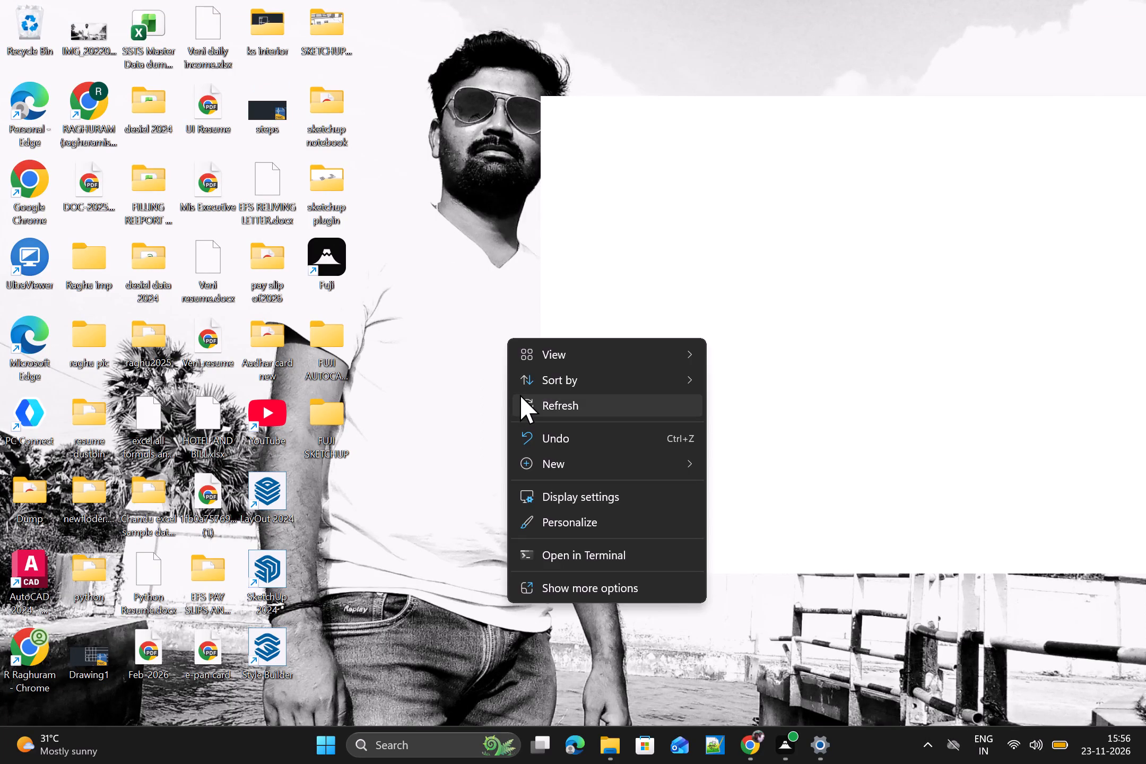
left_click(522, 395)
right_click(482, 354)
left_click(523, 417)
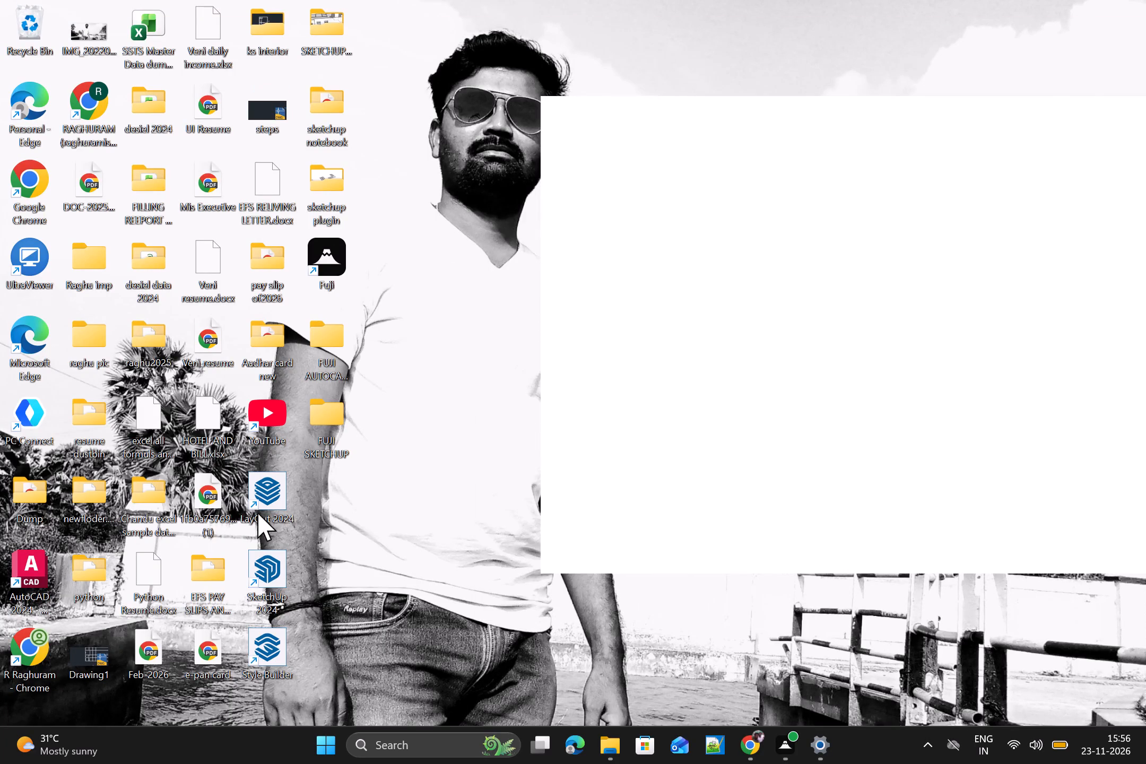
Relaunch SketchUp and choose the recovered Untitled building model last modified 23-11-2026, 15:53, from the recent files.
double_click(267, 575)
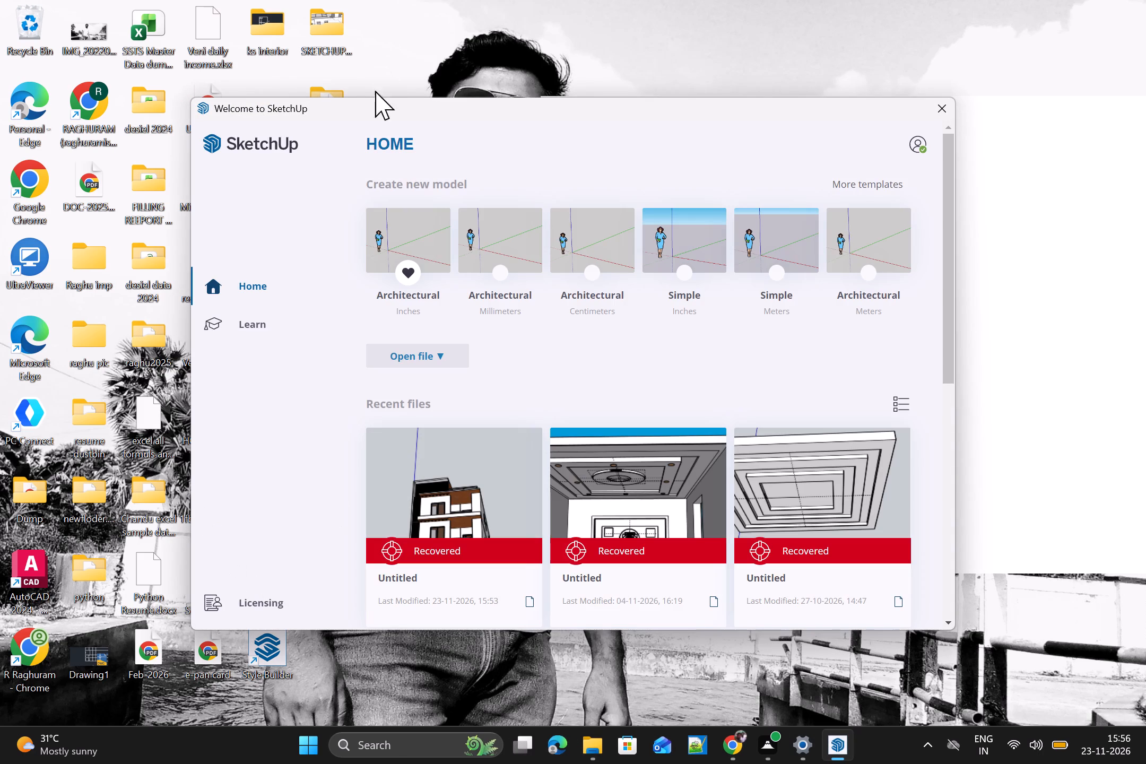
left_click(470, 502)
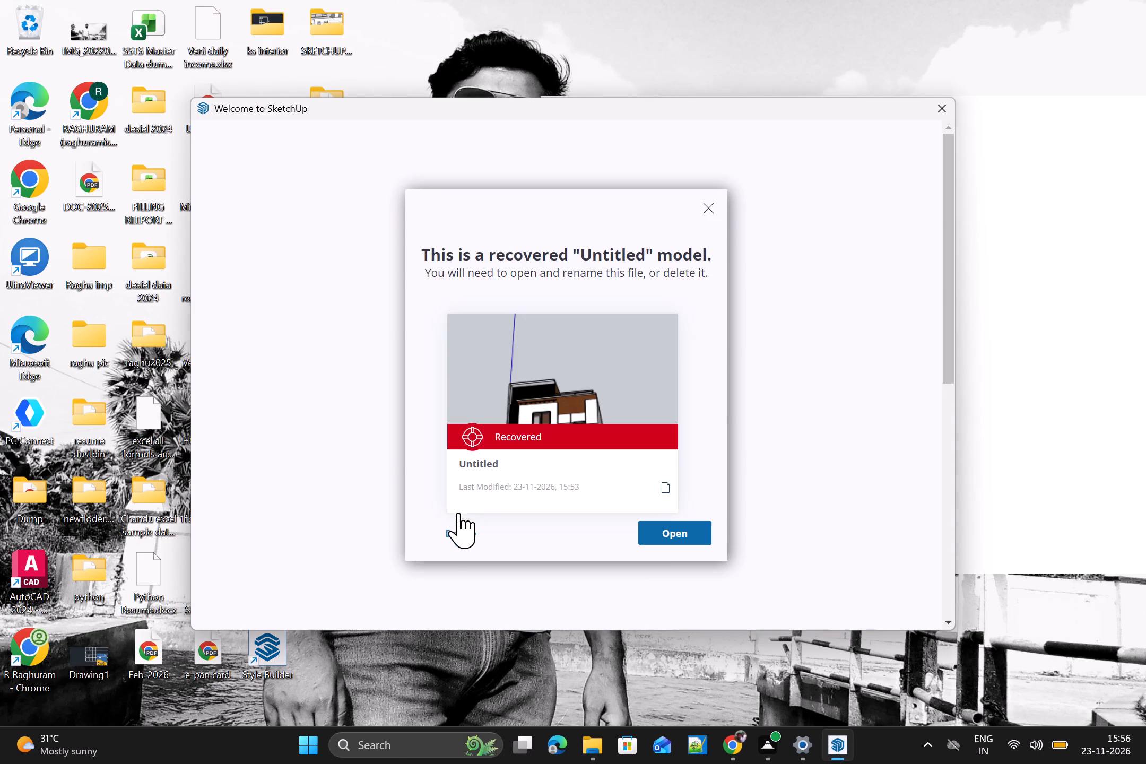
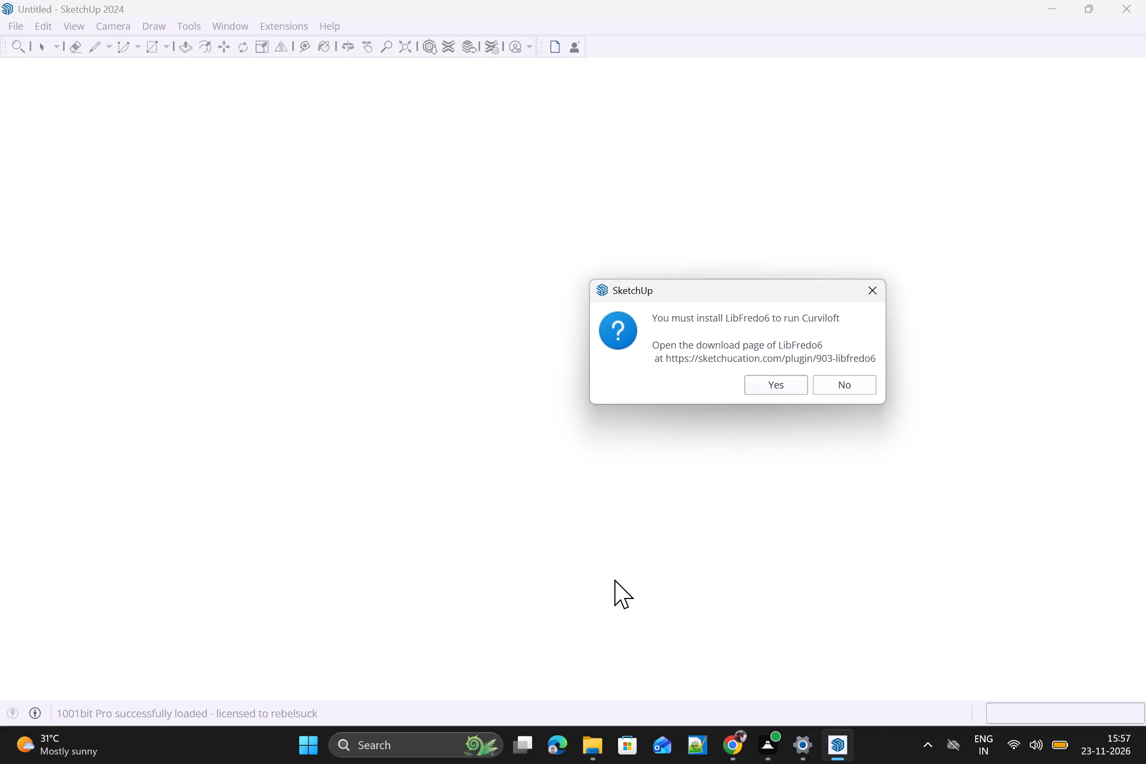
Decline opening the LibFredo6 download page so the recovered model finishes loading.
left_click(827, 384)
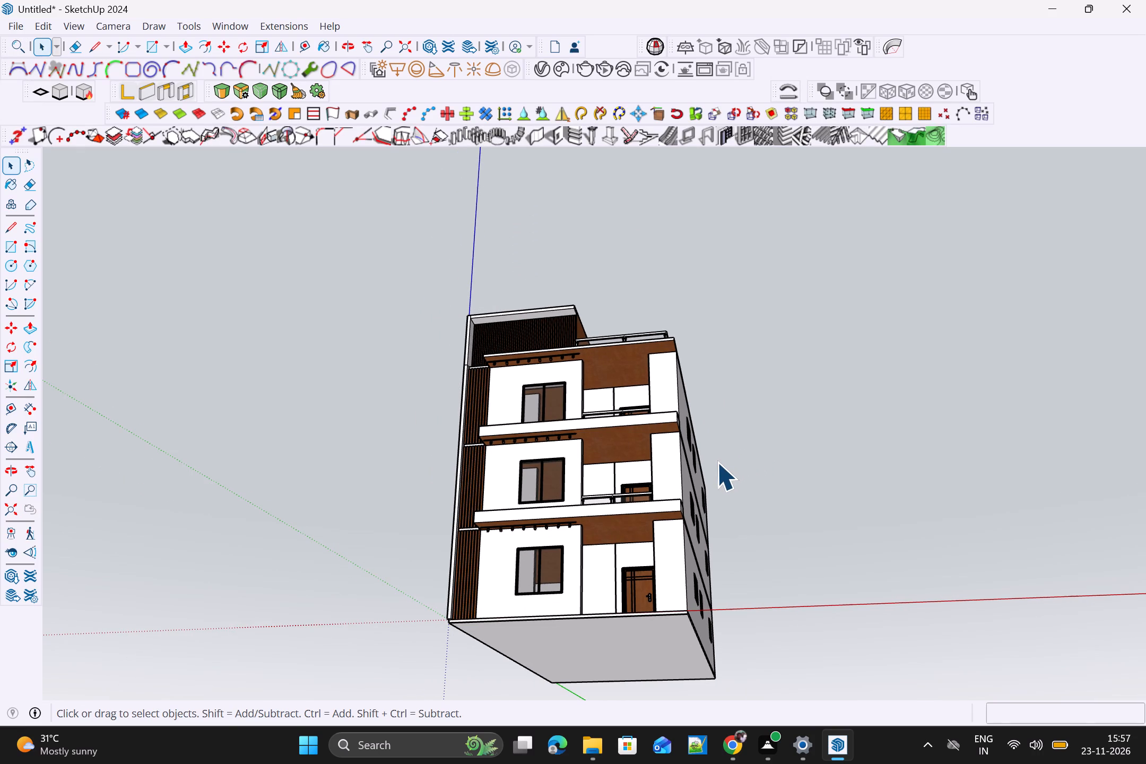
Open the top floor's balcony slab group for editing and select its wooden soffit face.
scroll(719, 457, "up", 1)
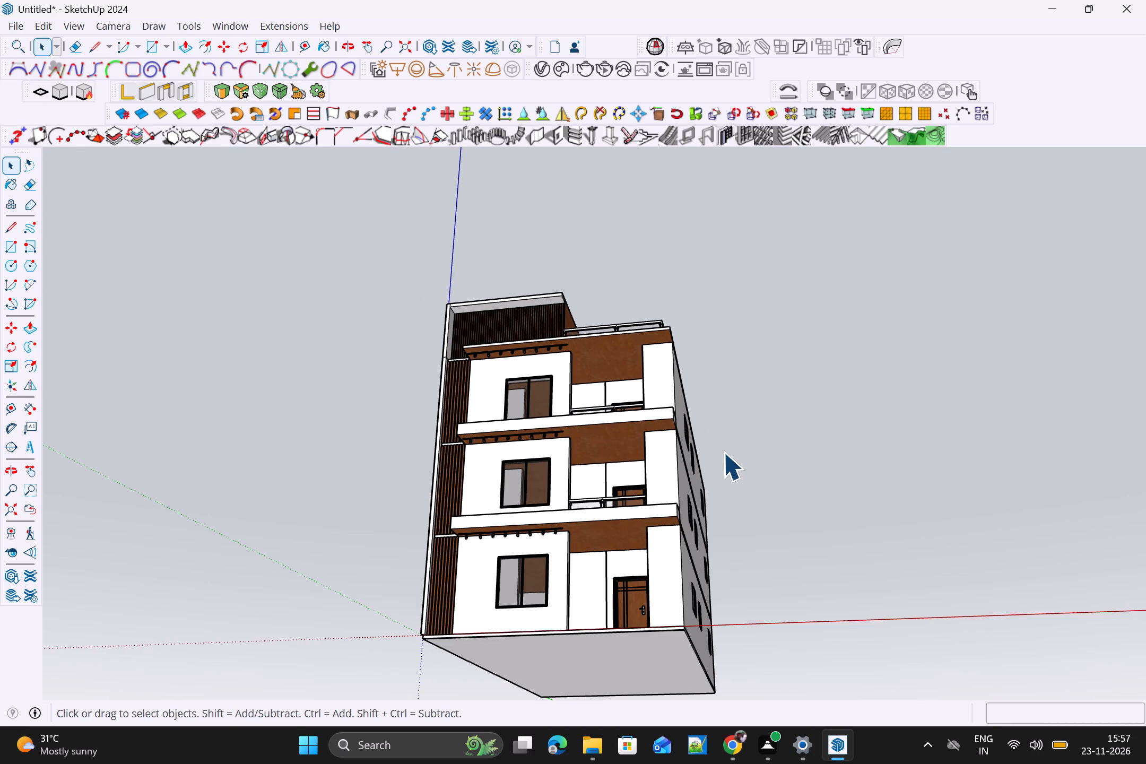
scroll(704, 579, "up", 1)
scroll(654, 561, "up", 4)
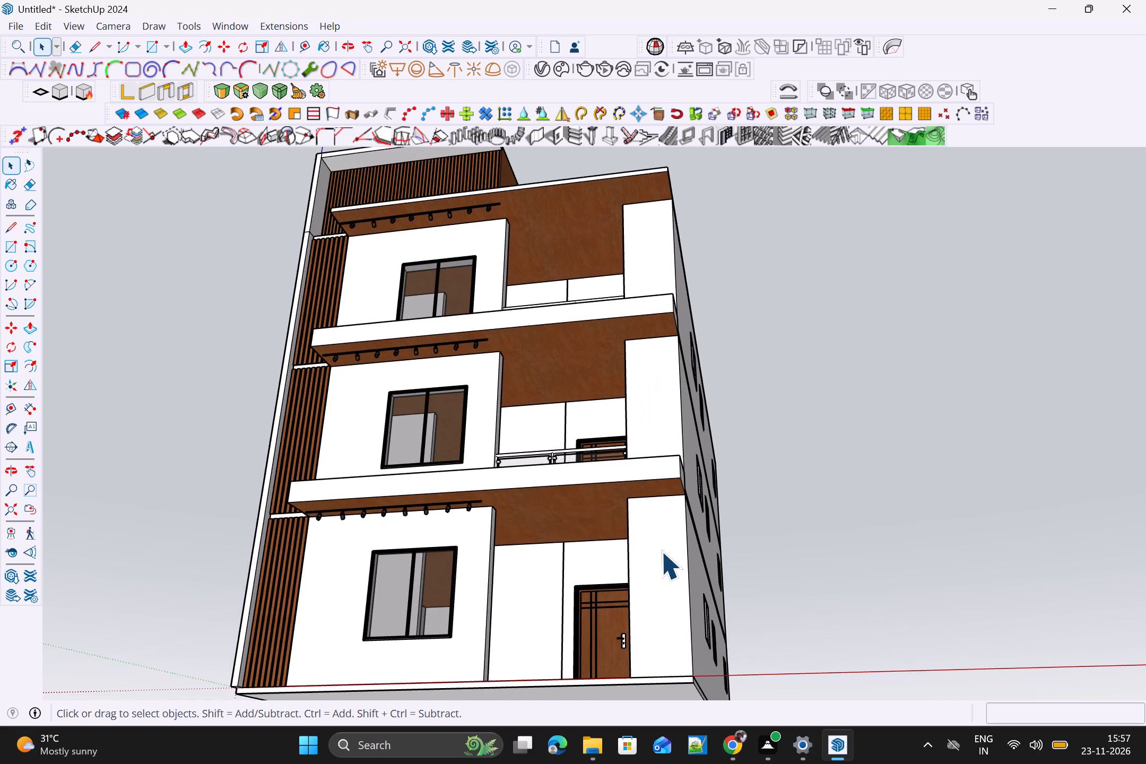
scroll(661, 551, "down", 3)
scroll(646, 541, "up", 3)
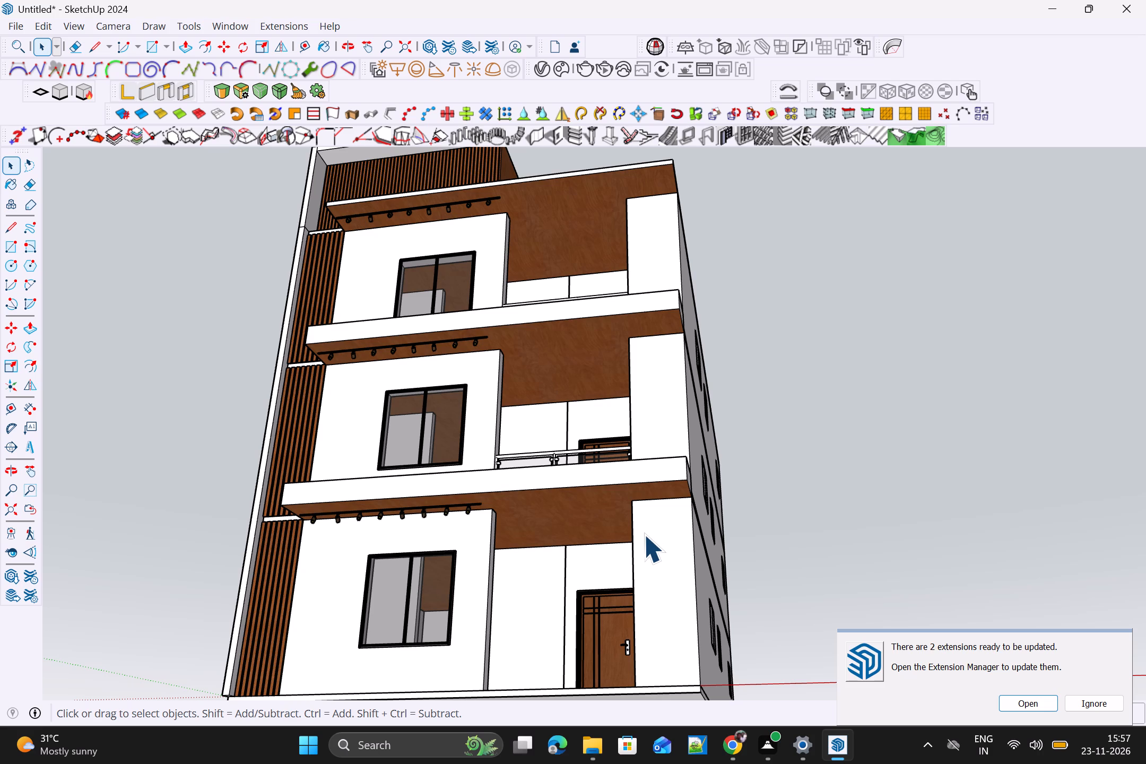
scroll(552, 211, "up", 3)
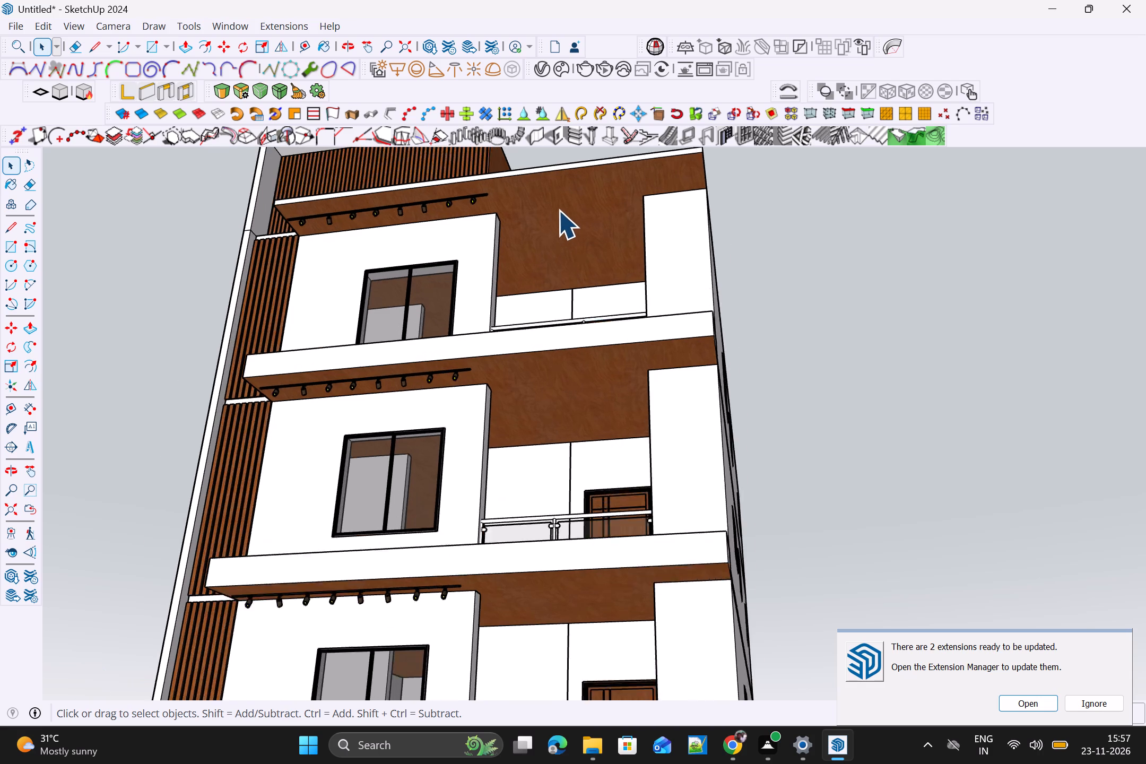
scroll(555, 216, "up", 2)
left_click(558, 219)
triple_click(567, 219)
left_click(567, 219)
left_click(570, 219)
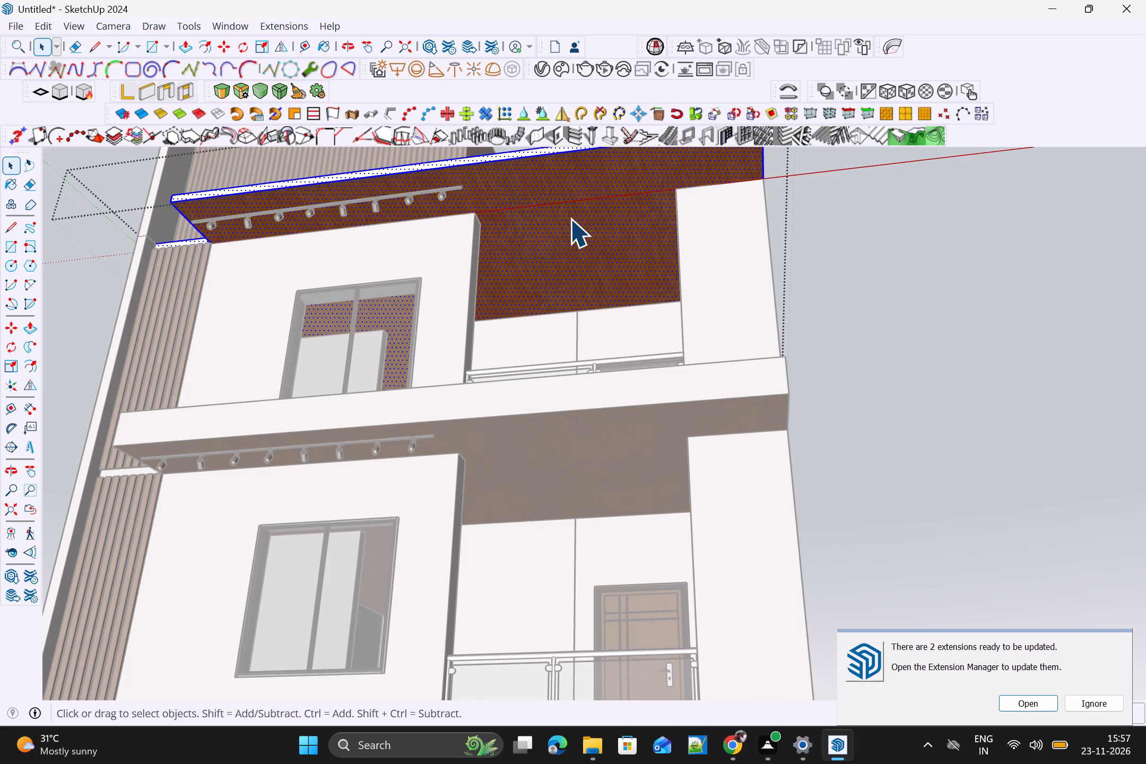
scroll(568, 227, "up", 3)
left_click(576, 224)
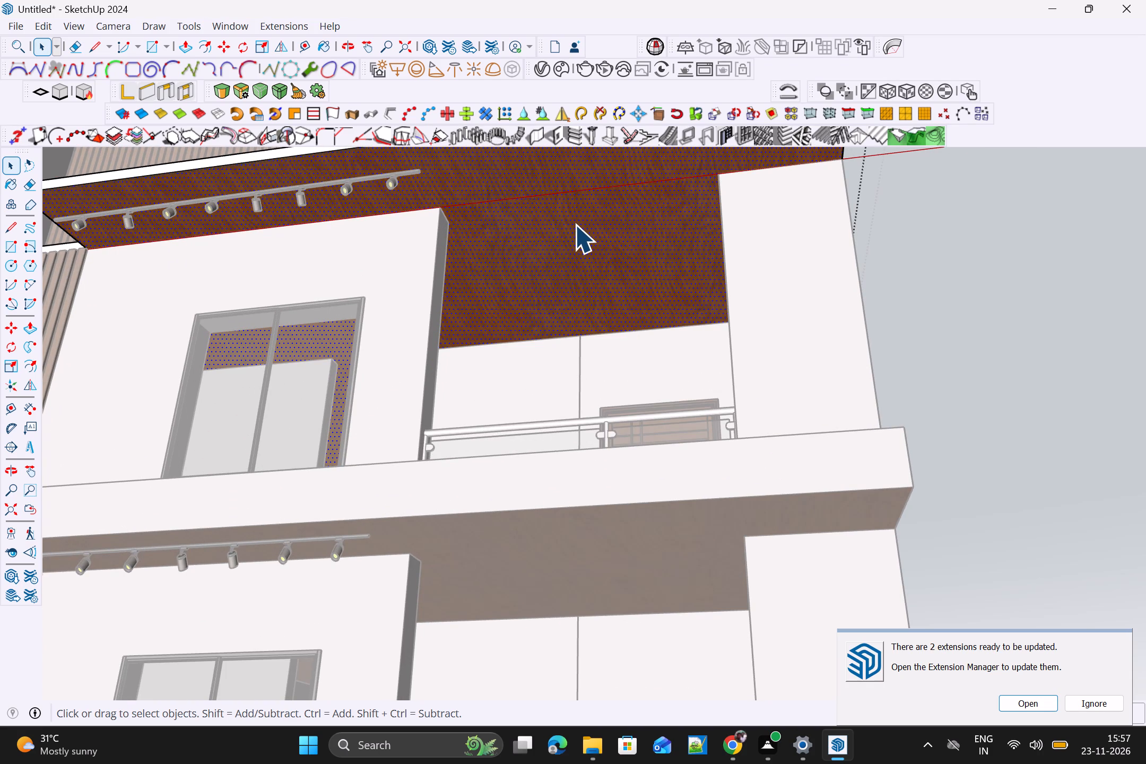
triple_click(574, 224)
scroll(568, 230, "down", 4)
left_click(570, 235)
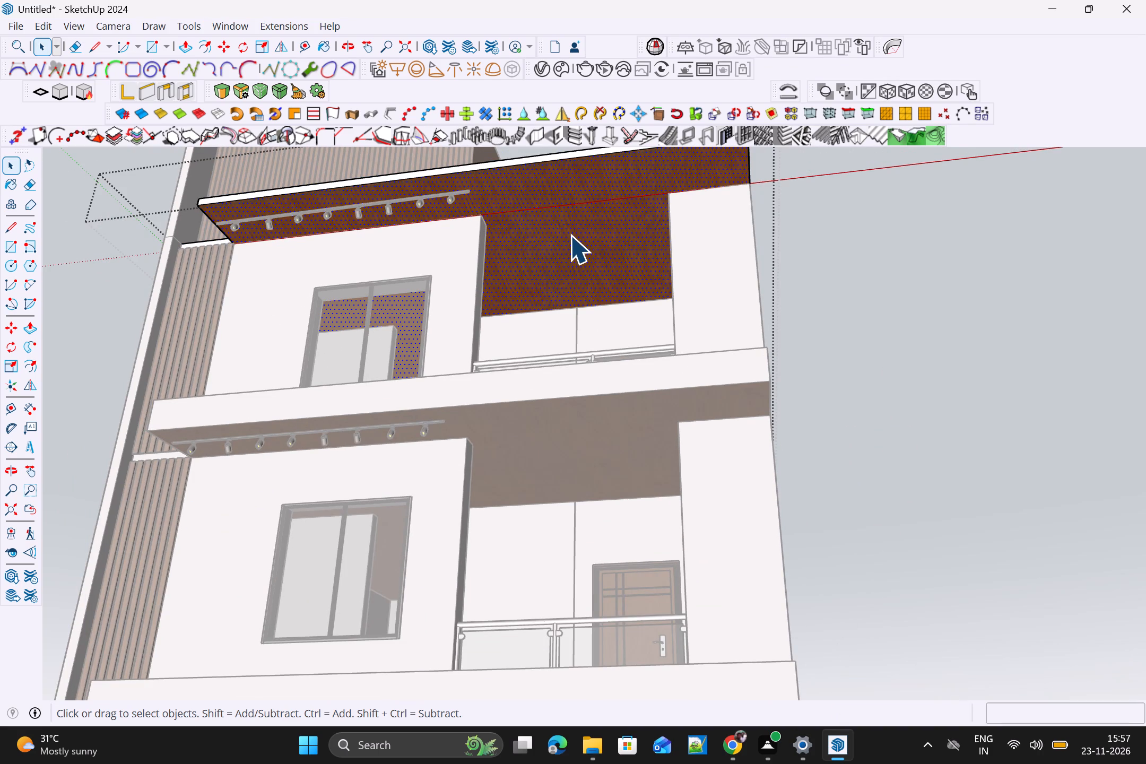
Draw a rectangle about 5' 10 3/4" by 7' 8" on the top soffit above the balcony door.
key("r")
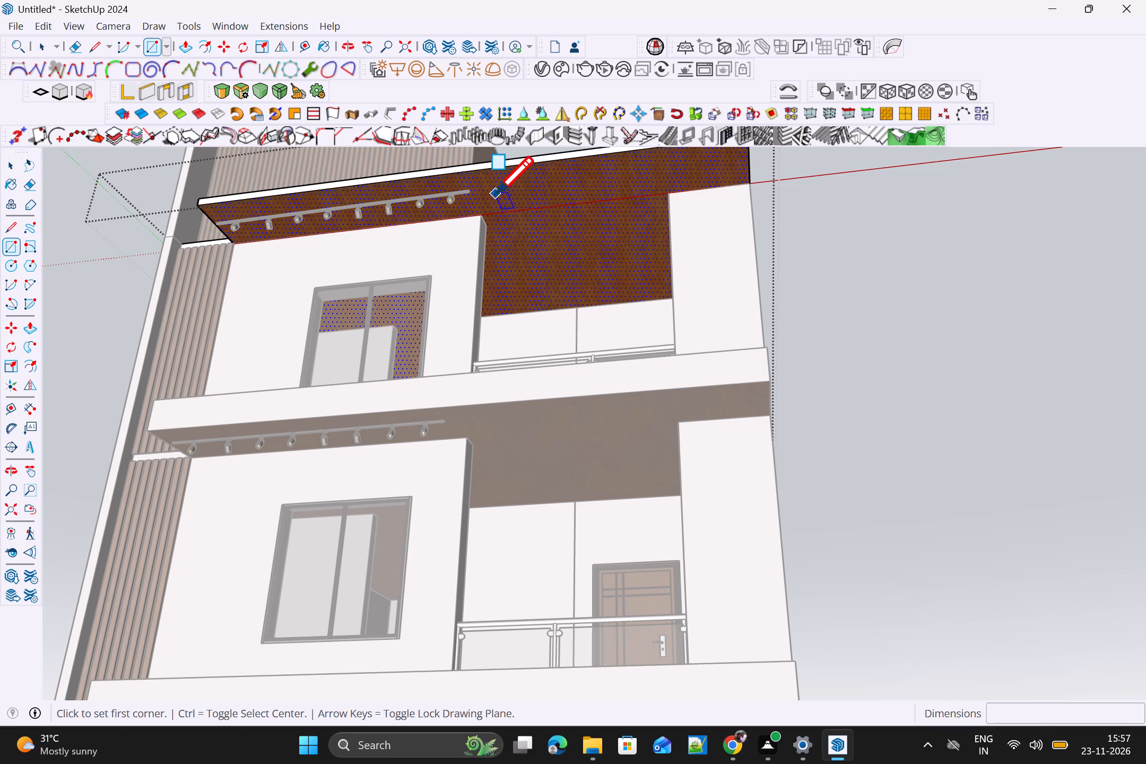
scroll(503, 210, "down", 4)
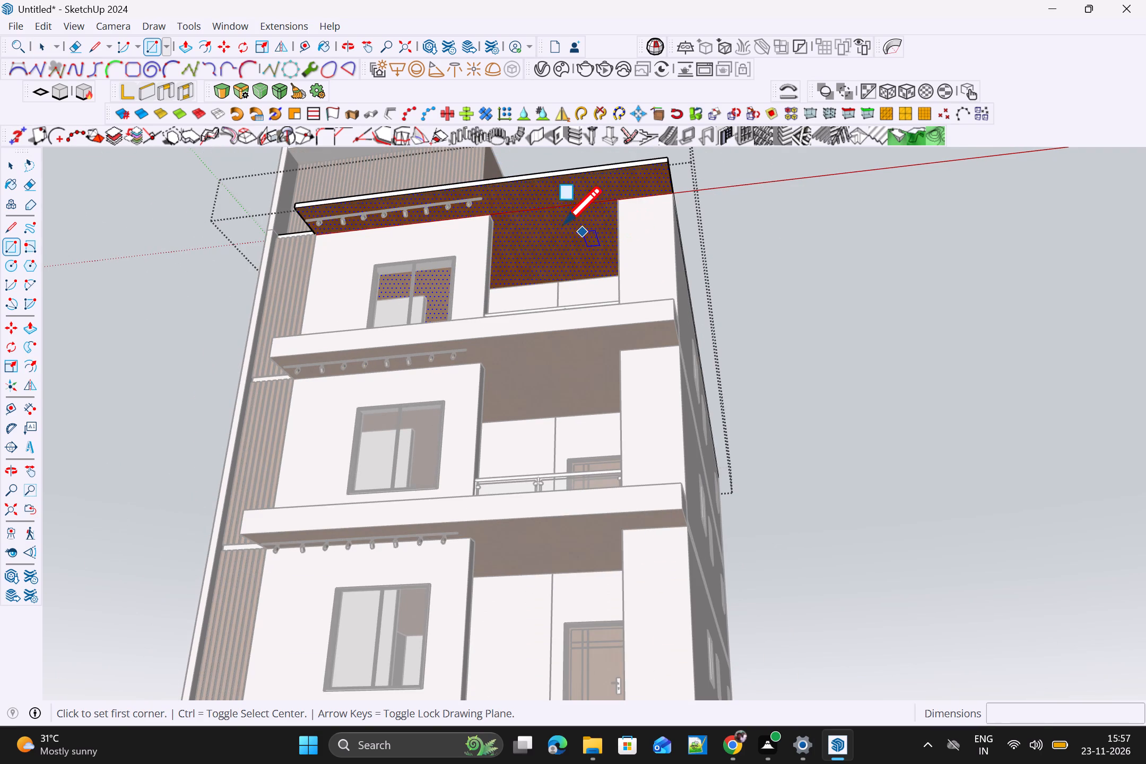
scroll(556, 223, "up", 4)
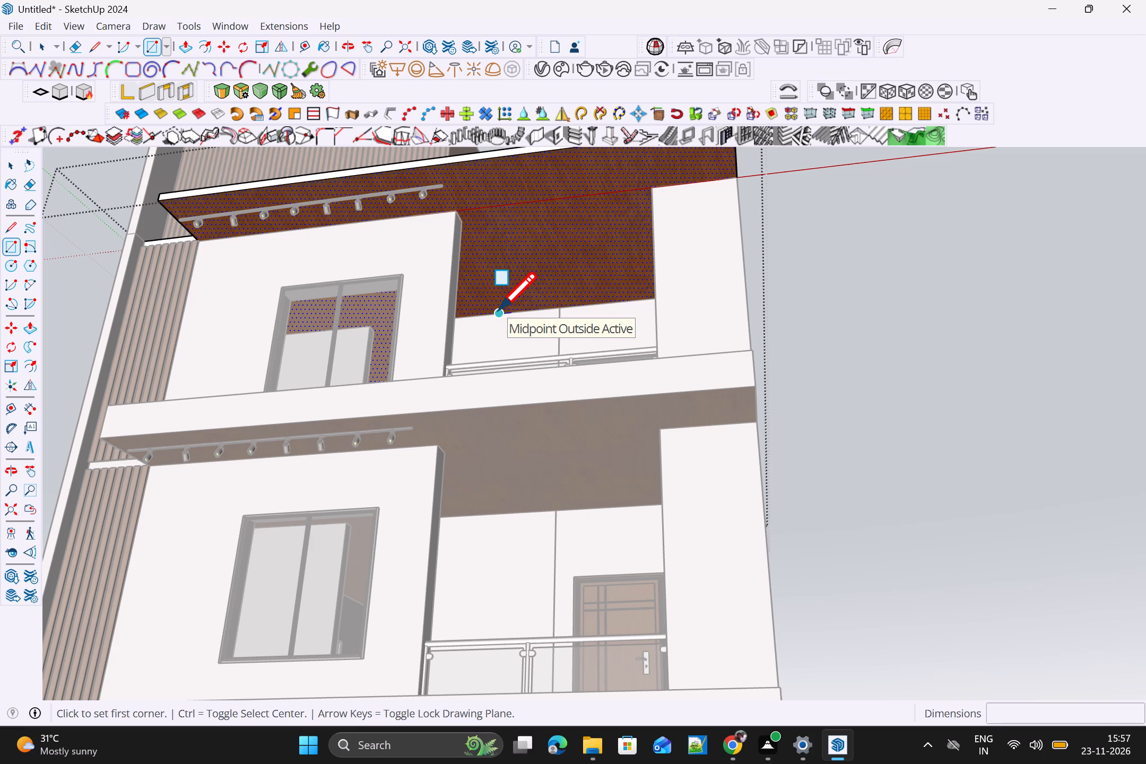
scroll(505, 308, "down", 8)
scroll(637, 290, "up", 1)
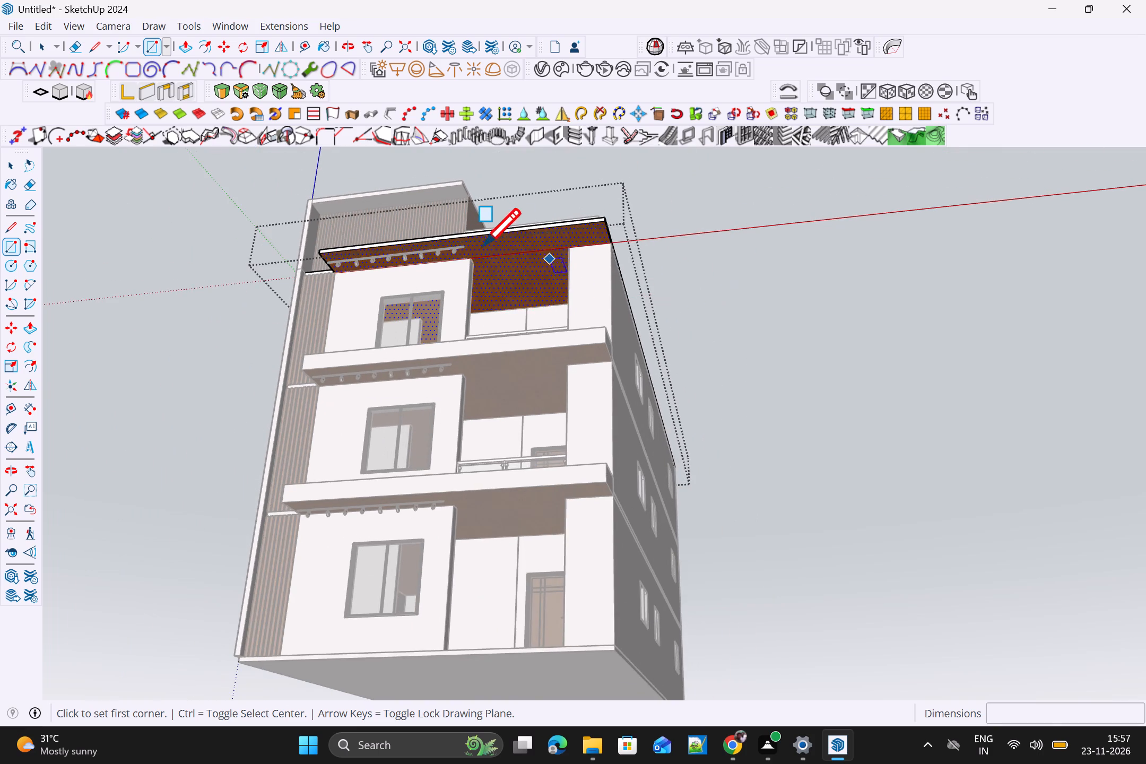
scroll(478, 246, "up", 9)
scroll(598, 273, "down", 4)
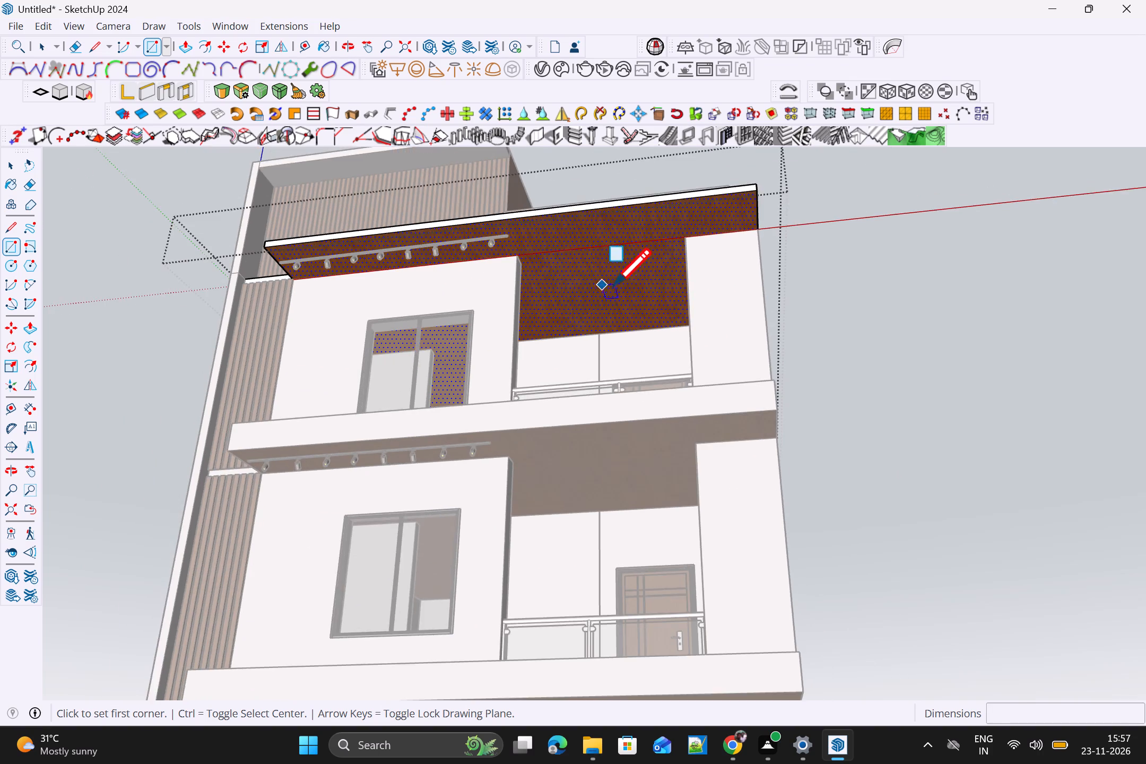
scroll(612, 286, "up", 1)
middle_click_drag(614, 286, 694, 294)
scroll(613, 246, "up", 4)
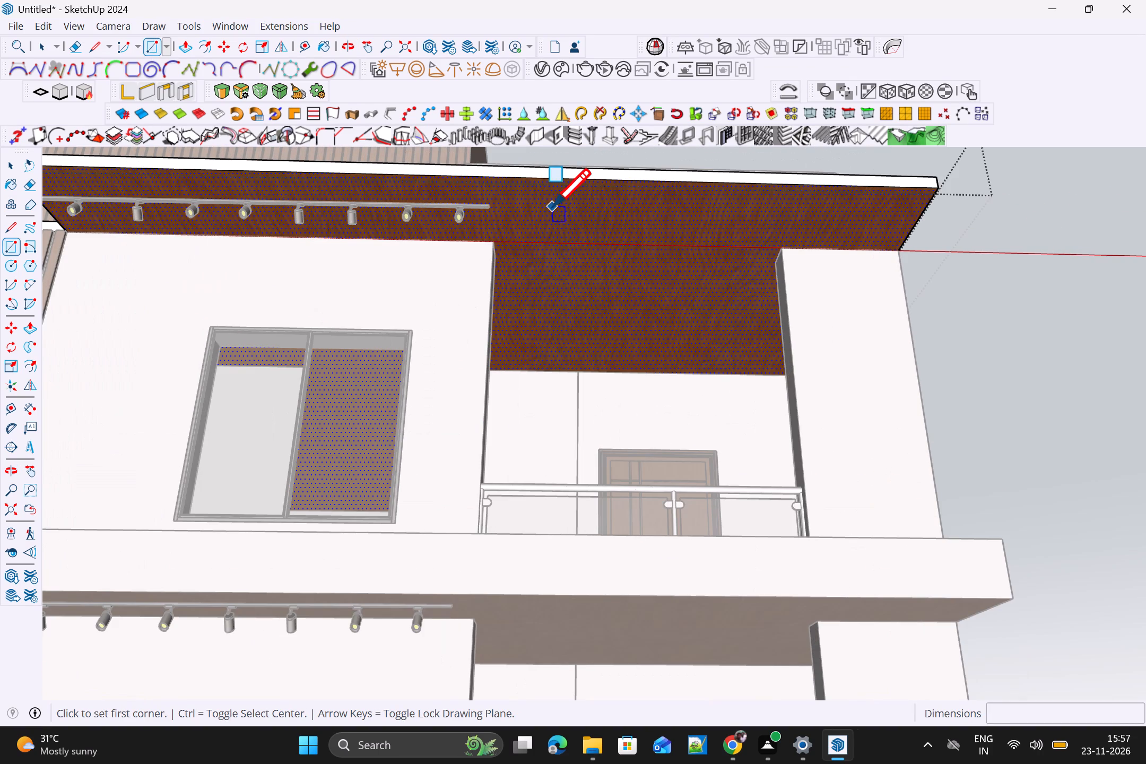
left_click_drag(551, 343, 557, 342)
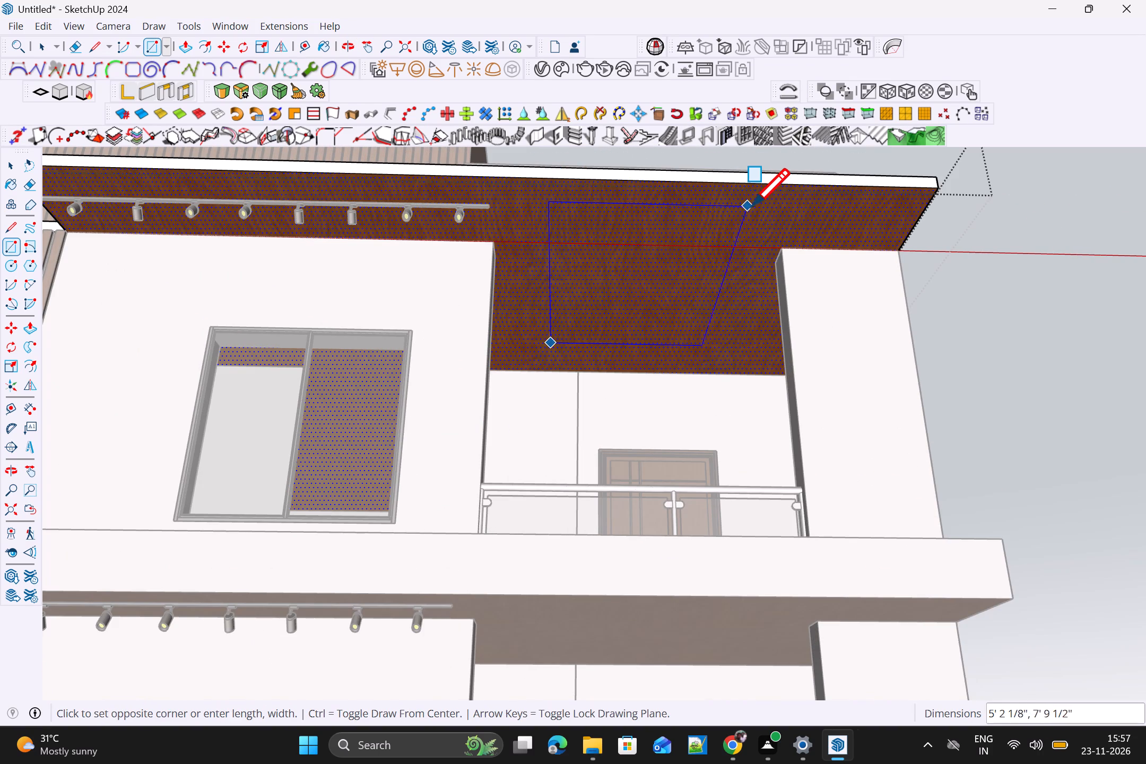
left_click(775, 210)
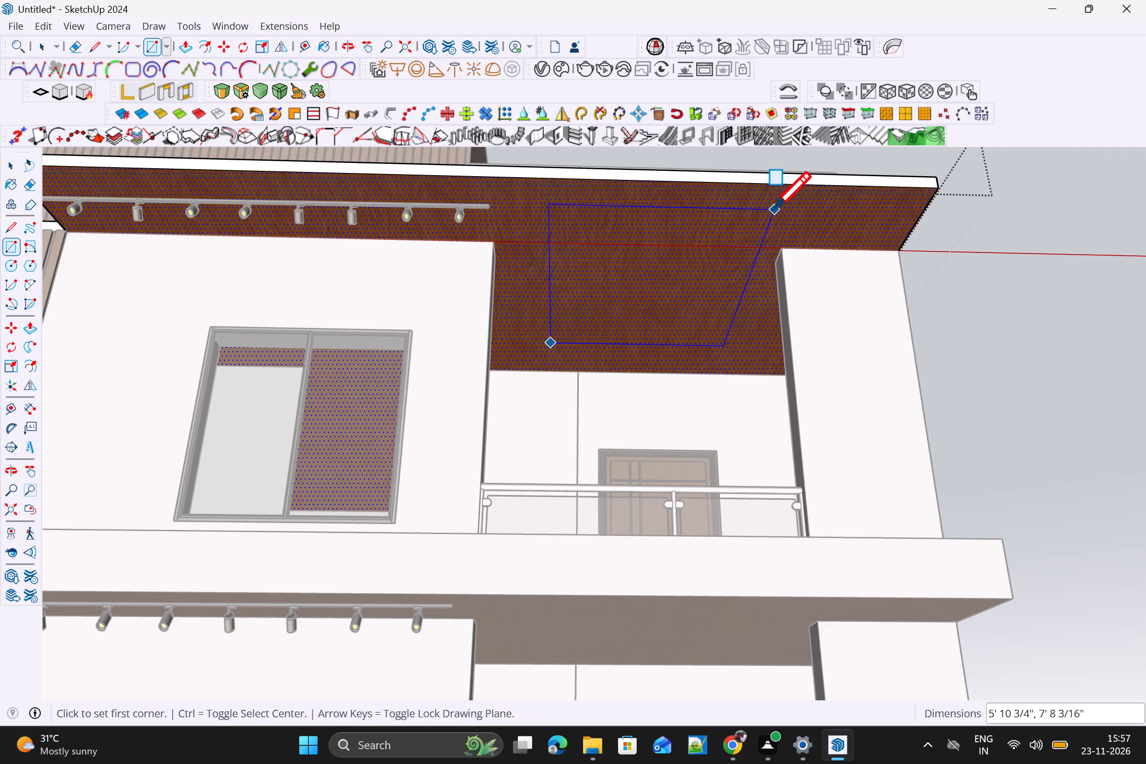
Offset the soffit rectangle inward by 3" to form a narrow border strip.
scroll(752, 225, "down", 5)
key("space")
type("F")
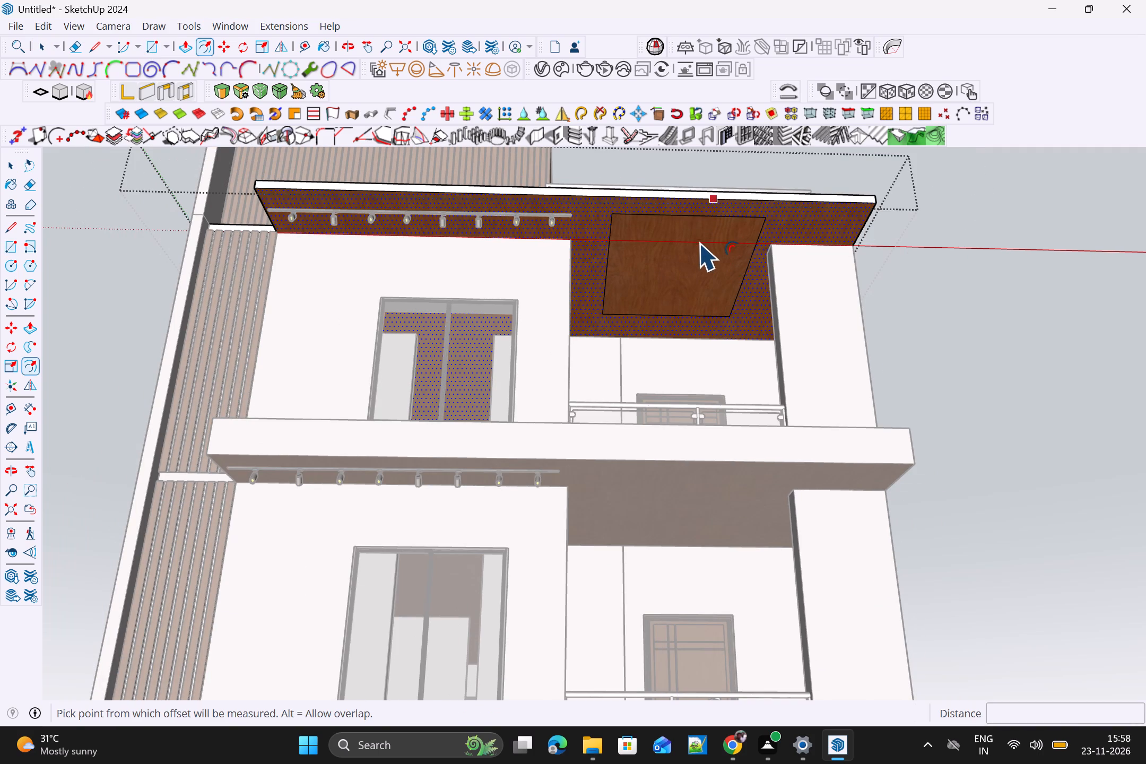
key("space")
left_click(692, 249)
left_click(695, 247)
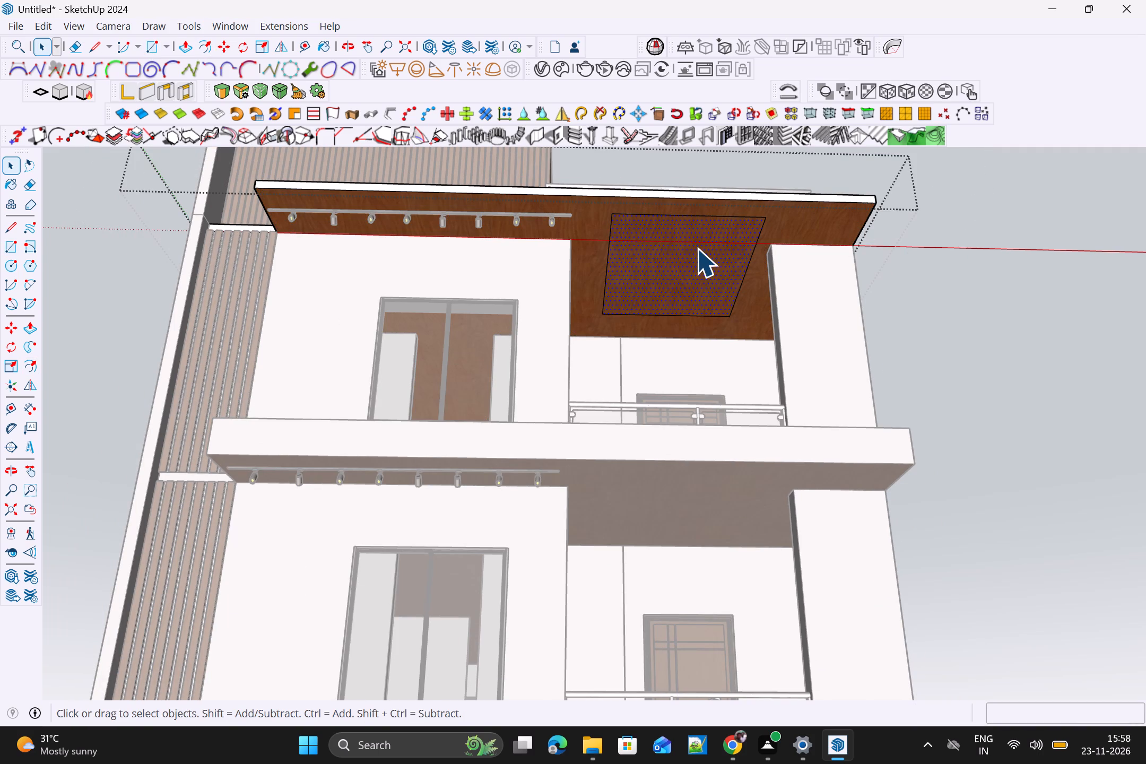
key("f")
scroll(691, 239, "up", 3)
left_click_drag(690, 230, 698, 224)
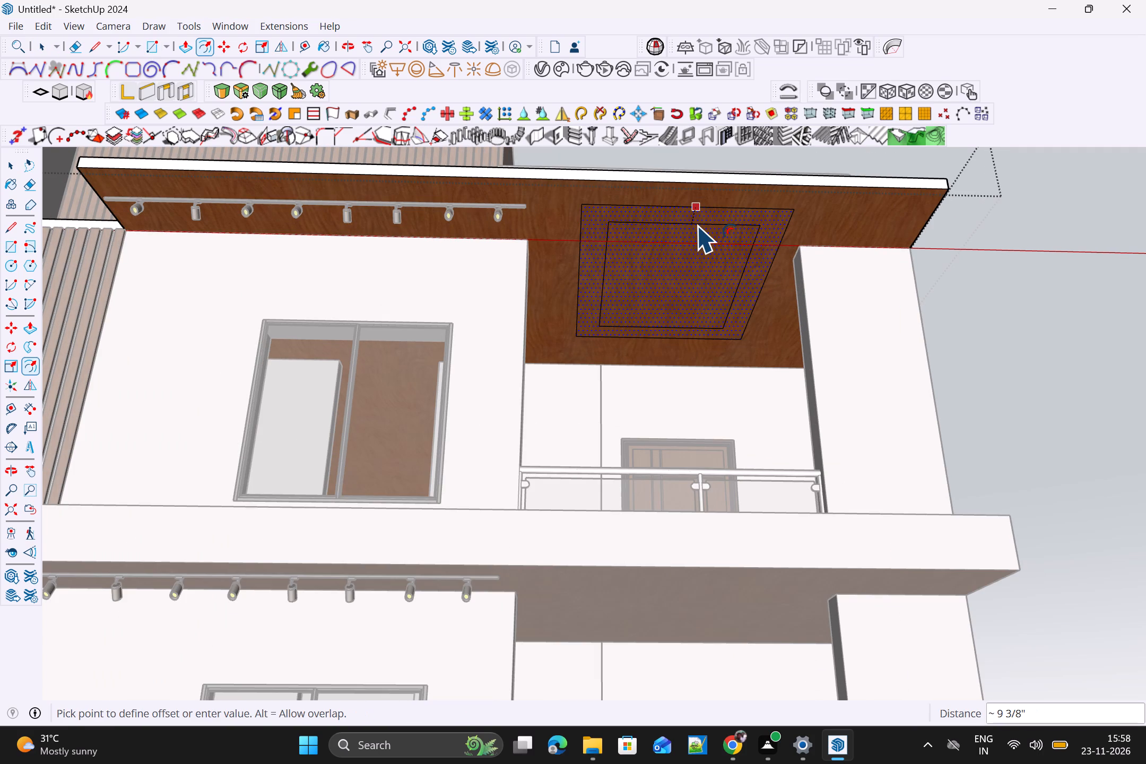
left_click_drag(698, 224, 699, 224)
key("3")
left_click_drag(699, 224, 699, 225)
key("shift+quotedbl")
key("Return")
scroll(688, 231, "up", 4)
key("space")
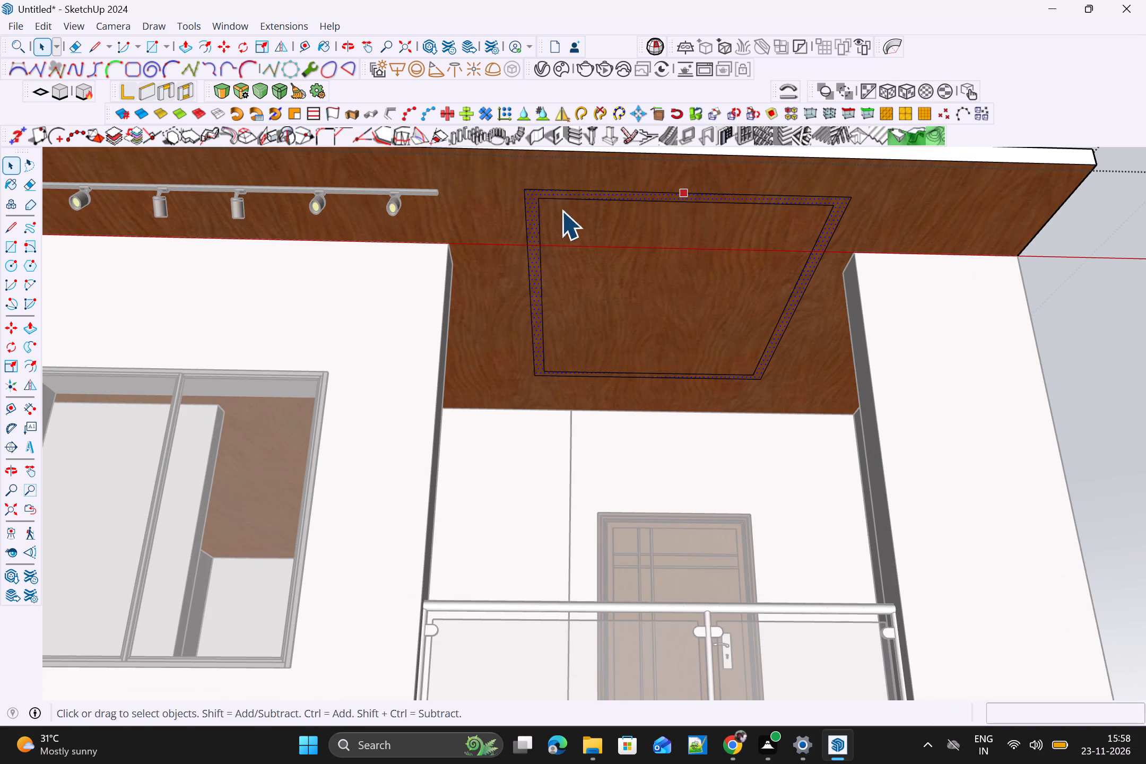
Push the border strip about 2 13/16" up into the slab as a ceiling groove, and leave the slab group.
scroll(538, 213, "up", 4)
key("p")
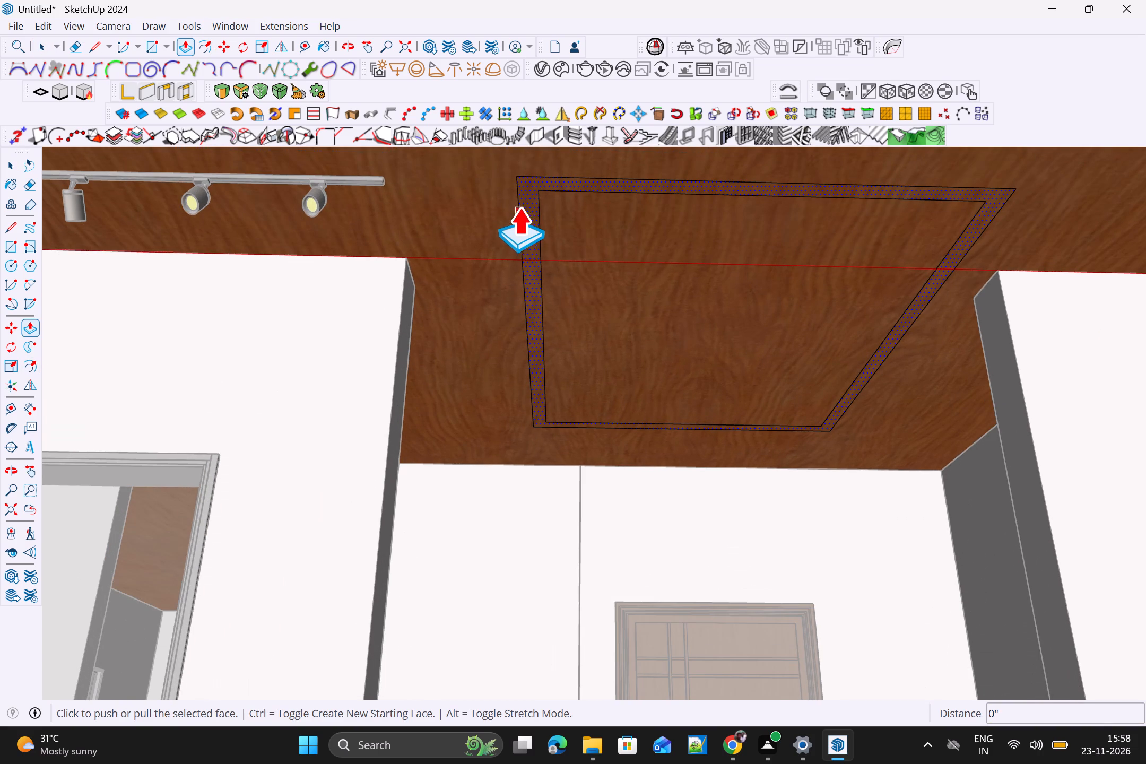
scroll(519, 205, "up", 9)
left_click(534, 211)
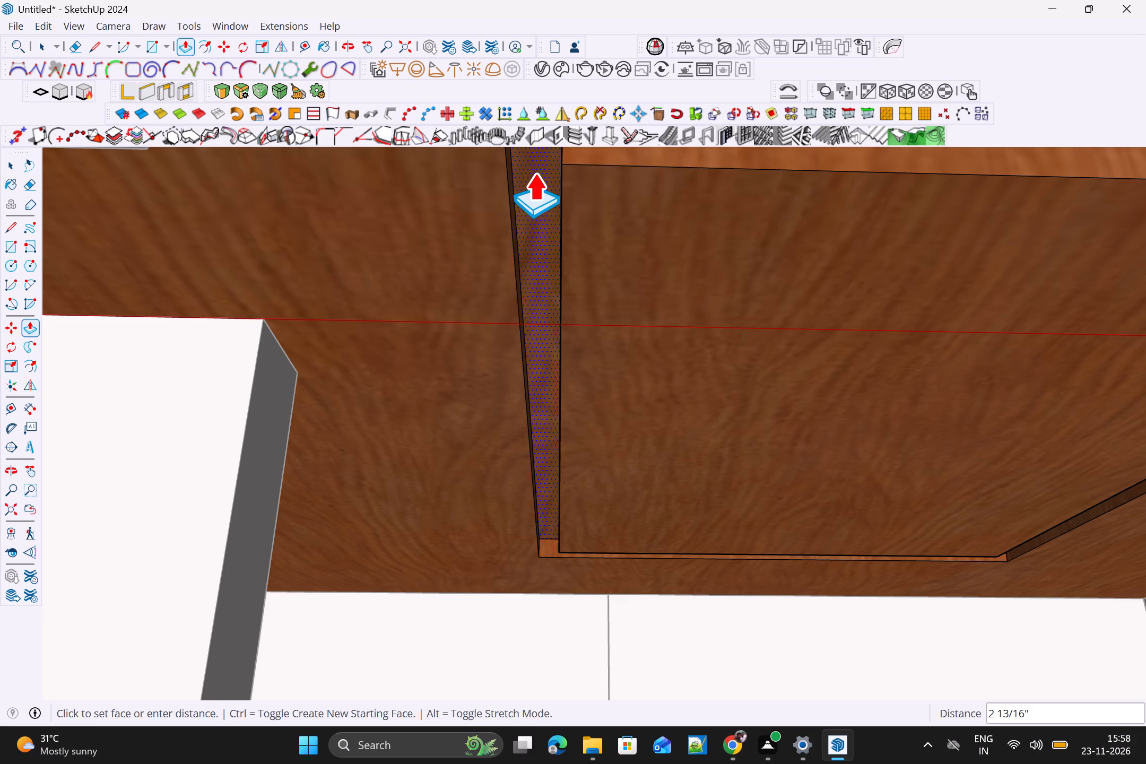
left_click(535, 172)
scroll(542, 192, "down", 16)
key("space")
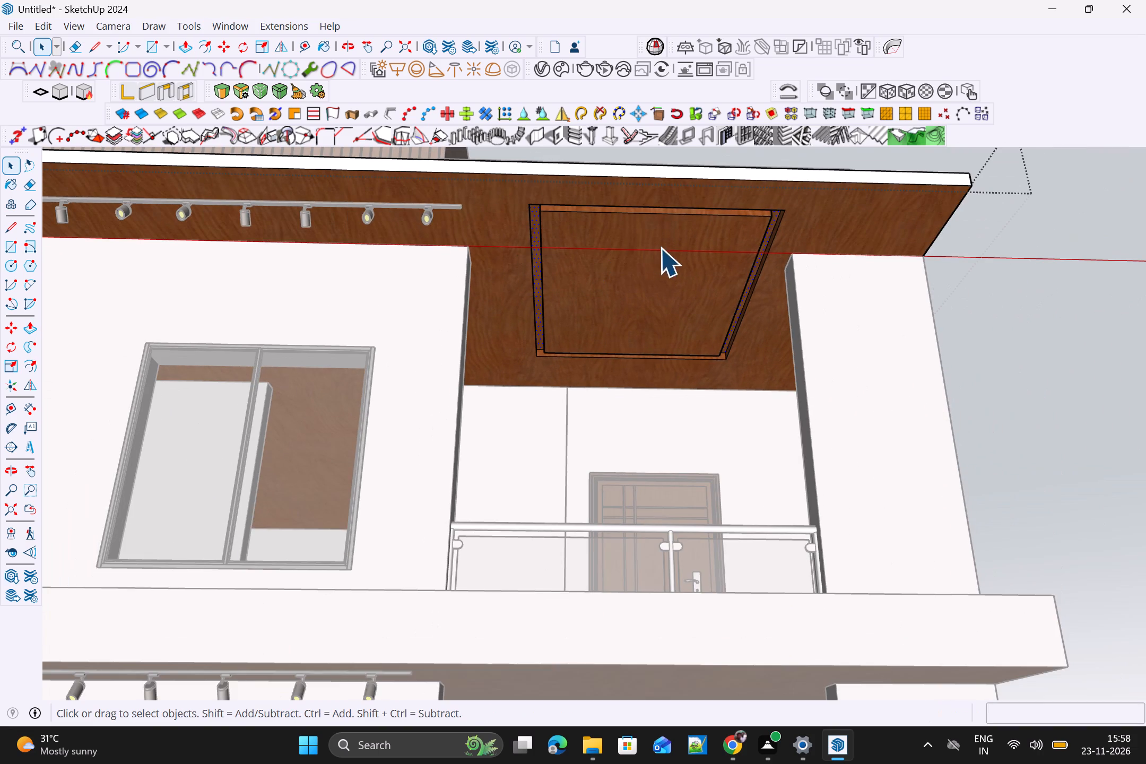
scroll(685, 253, "up", 4)
left_click(1090, 315)
scroll(1064, 325, "down", 4)
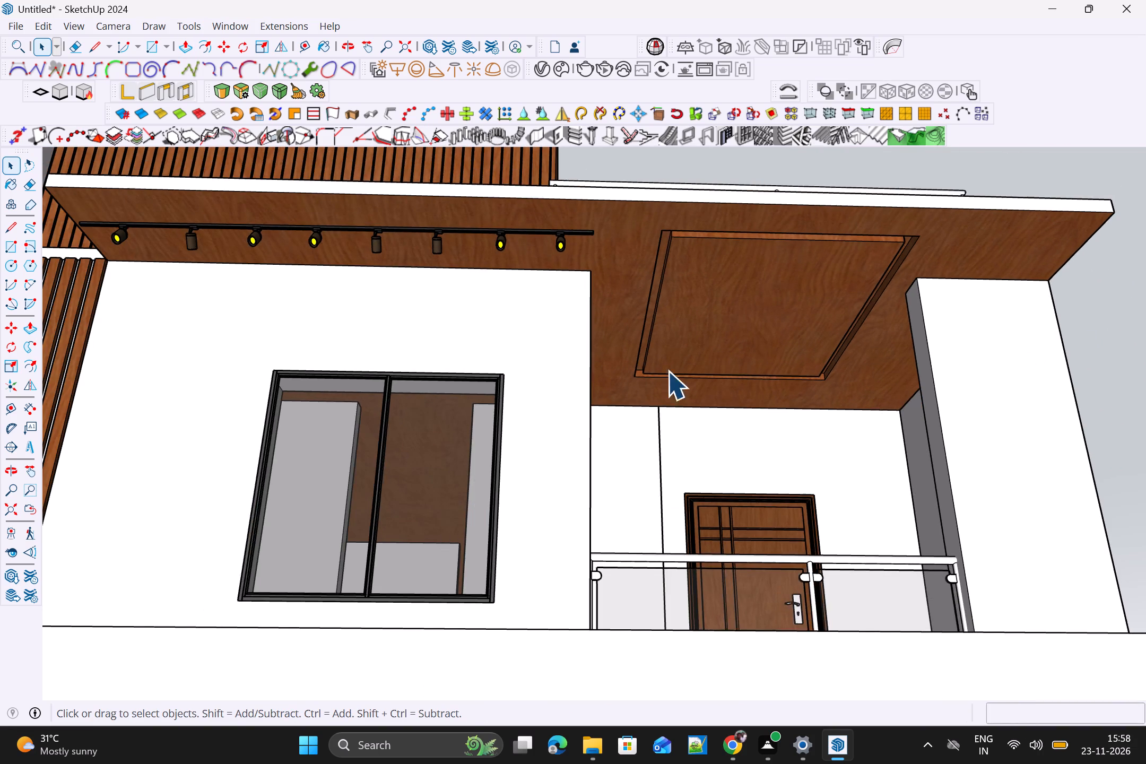
Select the top balcony slab group again and reopen it for editing at the ceiling groove.
middle_click_drag(655, 371, 645, 371)
scroll(646, 371, "up", 1)
scroll(707, 317, "up", 5)
middle_click_drag(736, 325, 546, 371)
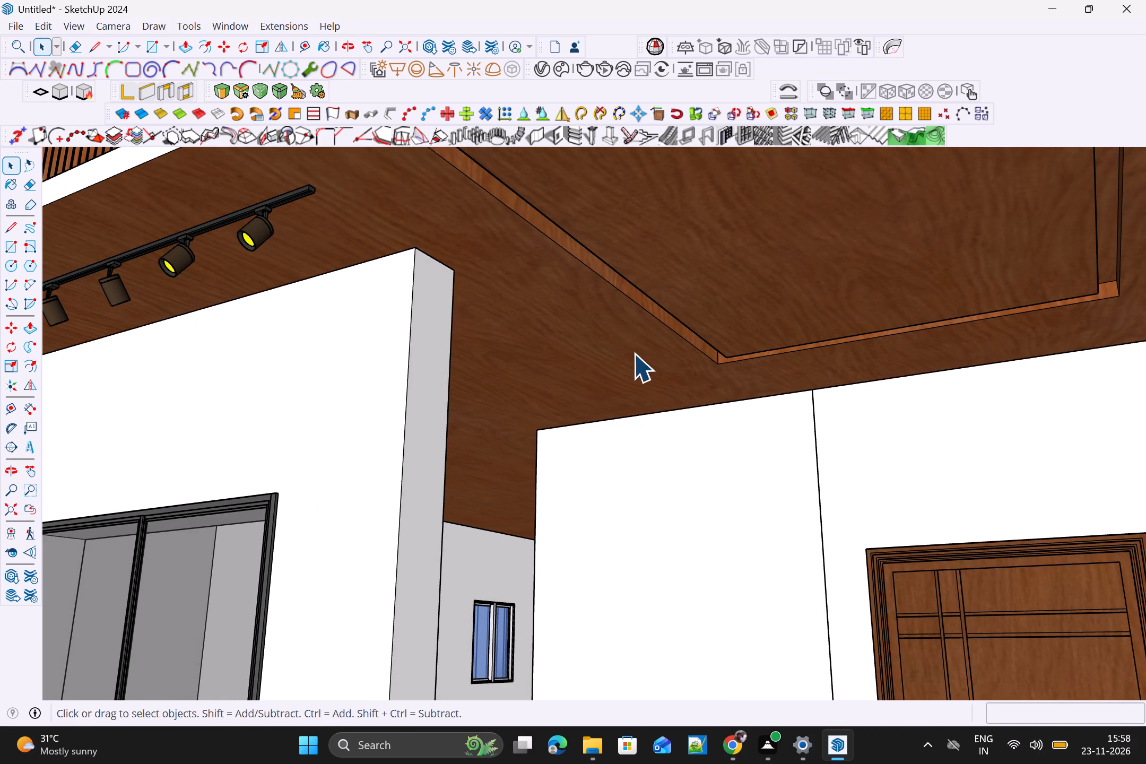
scroll(649, 341, "up", 3)
left_click(674, 310)
scroll(672, 320, "down", 4)
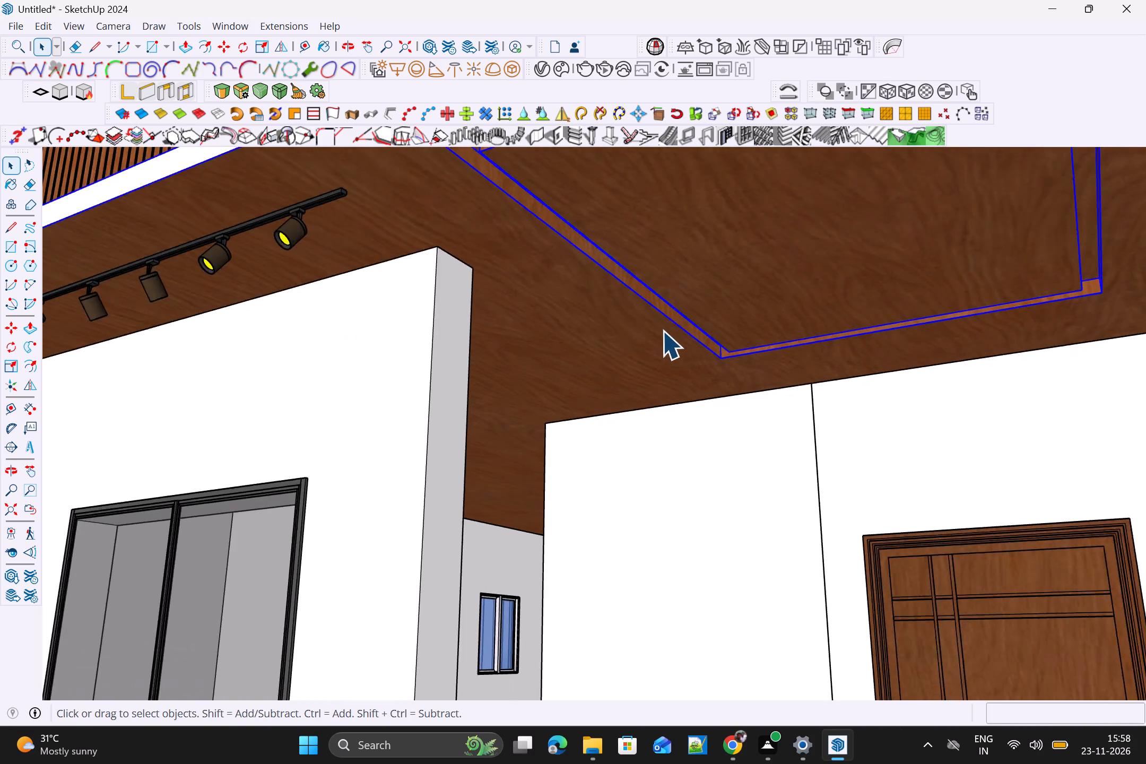
scroll(662, 331, "down", 6)
middle_click_drag(682, 334, 759, 326)
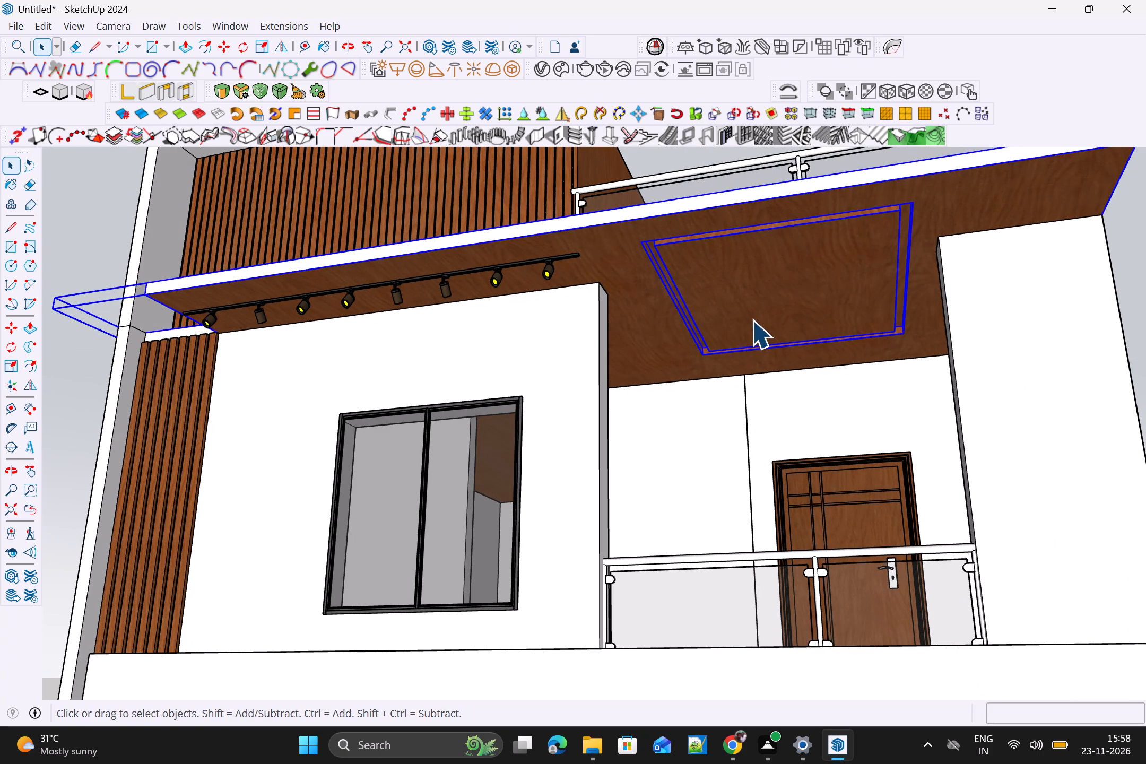
scroll(711, 280, "up", 8)
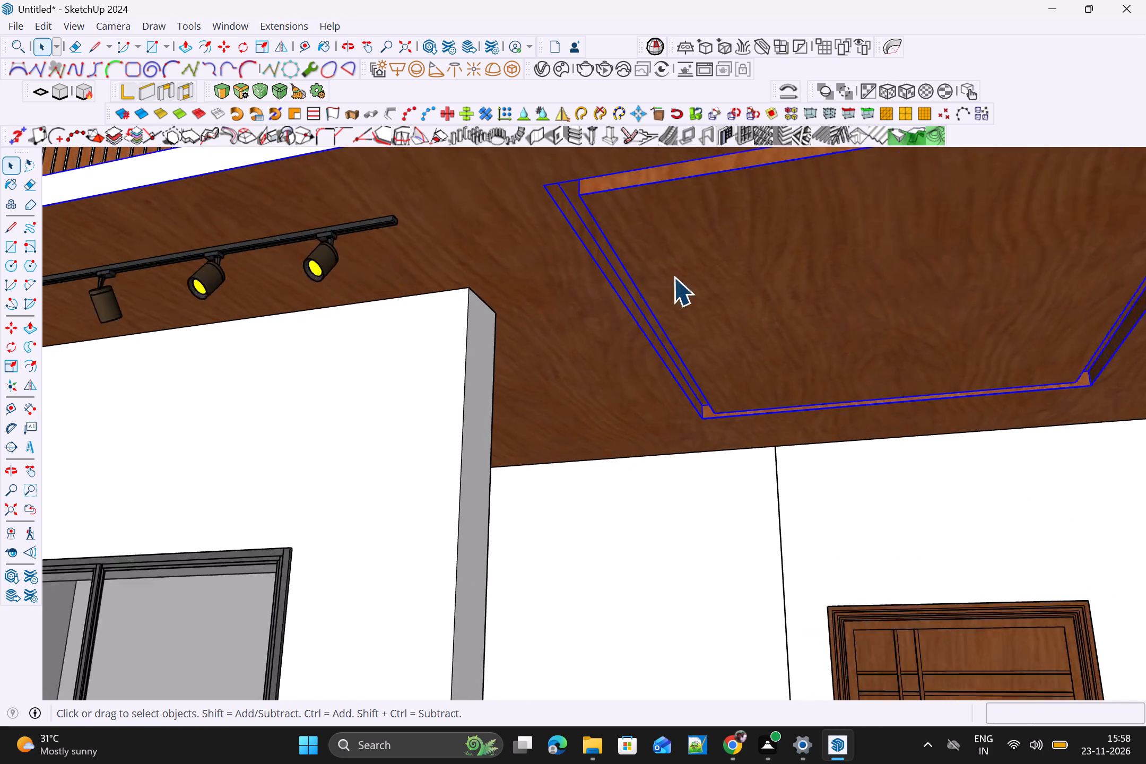
scroll(673, 277, "up", 6)
left_click(603, 307)
scroll(603, 307, "up", 4)
left_click(638, 299)
triple_click(629, 307)
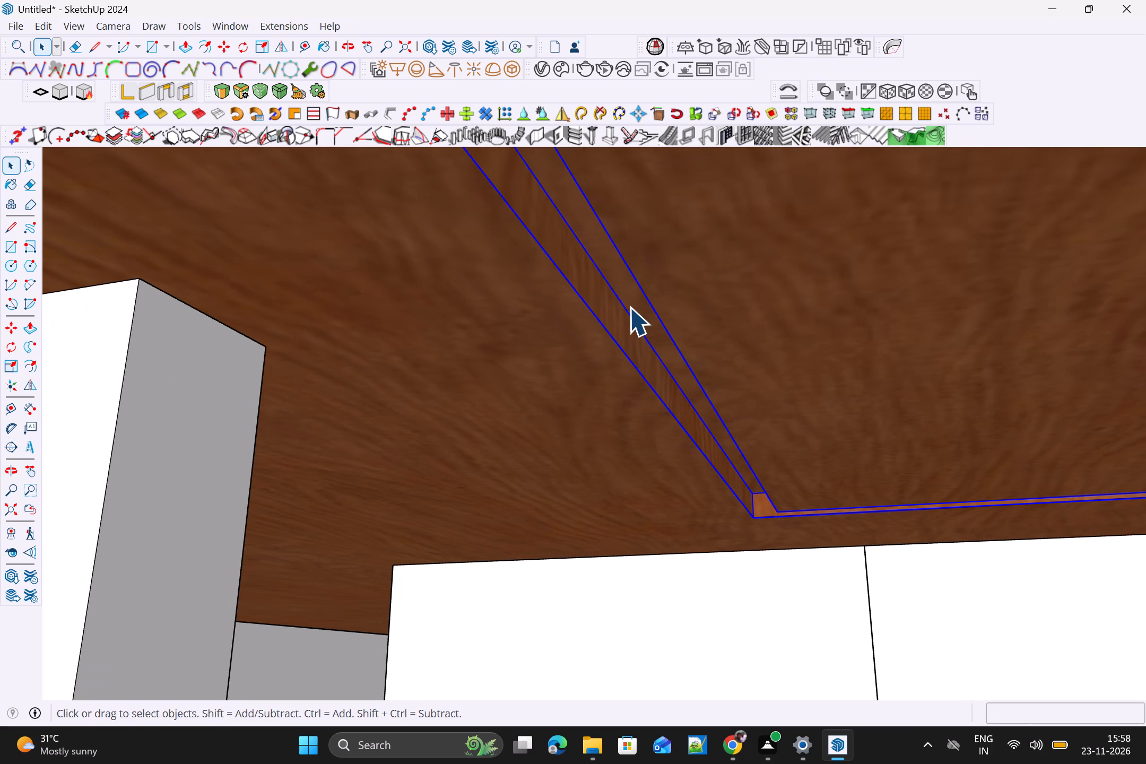
Select the ceiling groove's base and outer side faces all around the soffit, and make them a group.
left_click(617, 310)
left_click(636, 306, "shift")
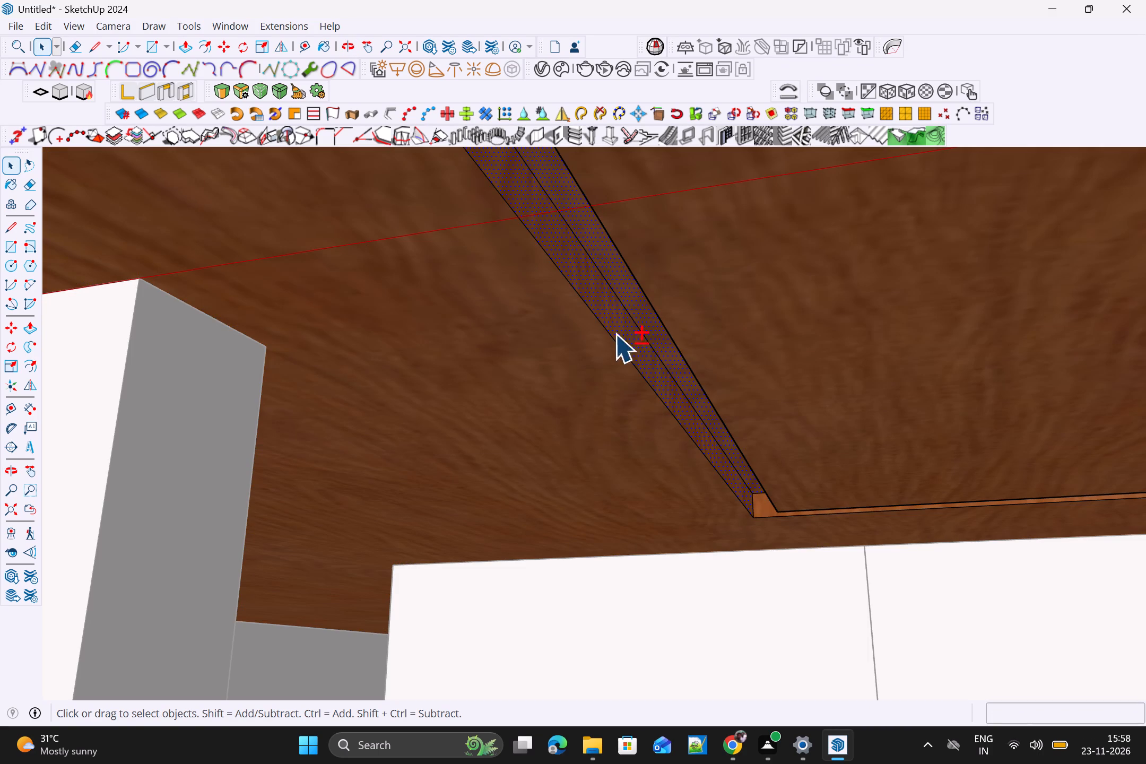
scroll(709, 452, "up", 3, "shift")
left_click(770, 515, "shift")
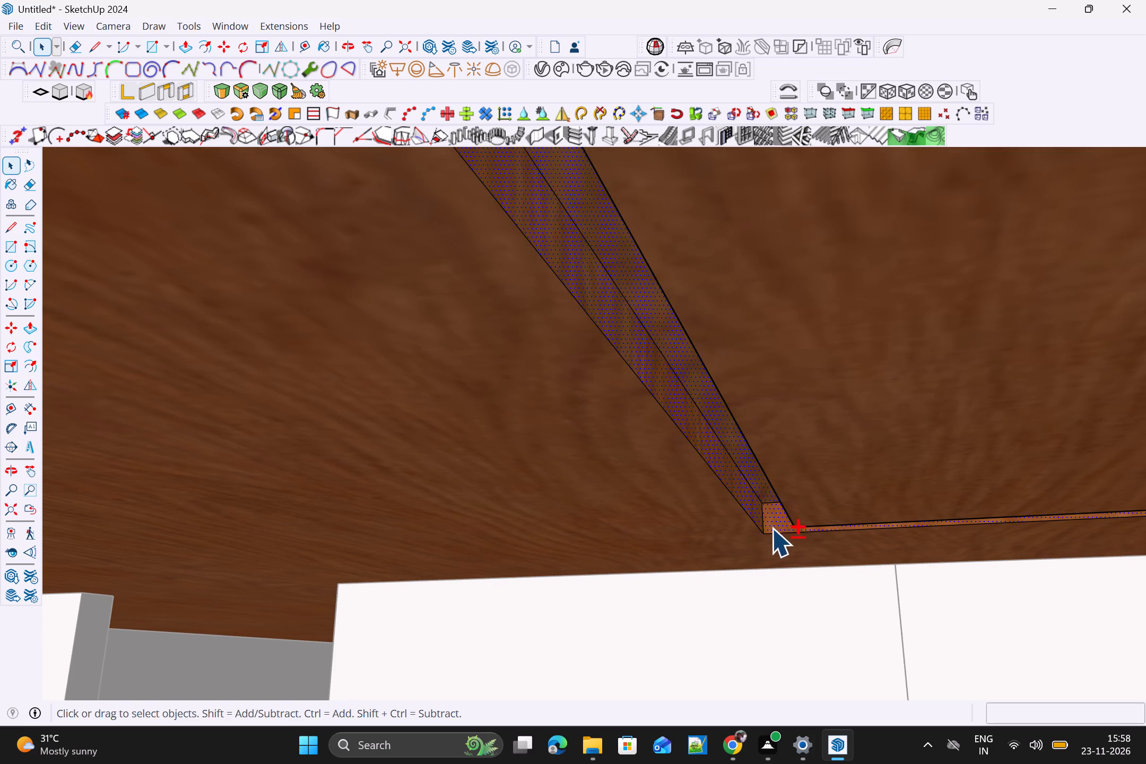
scroll(776, 515, "down", 11, "shift")
scroll(763, 414, "up", 10, "shift")
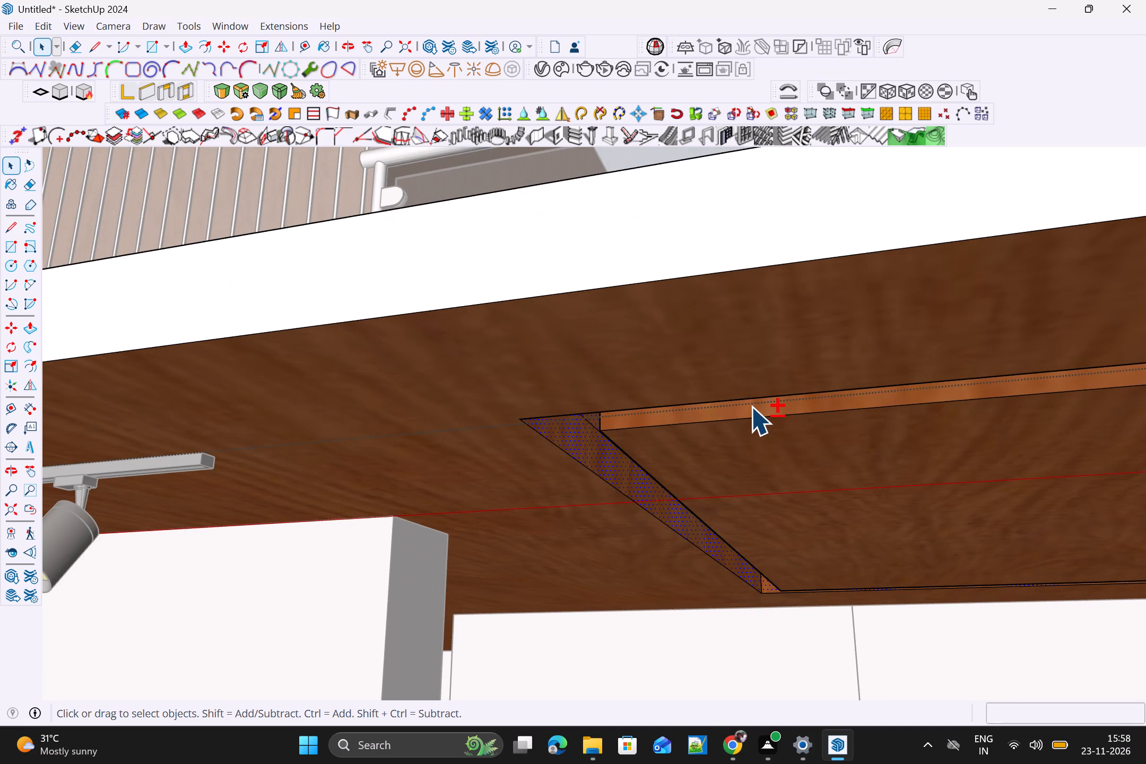
left_click(751, 406, "shift")
scroll(749, 406, "up", 6, "shift")
scroll(707, 449, "down", 12, "shift")
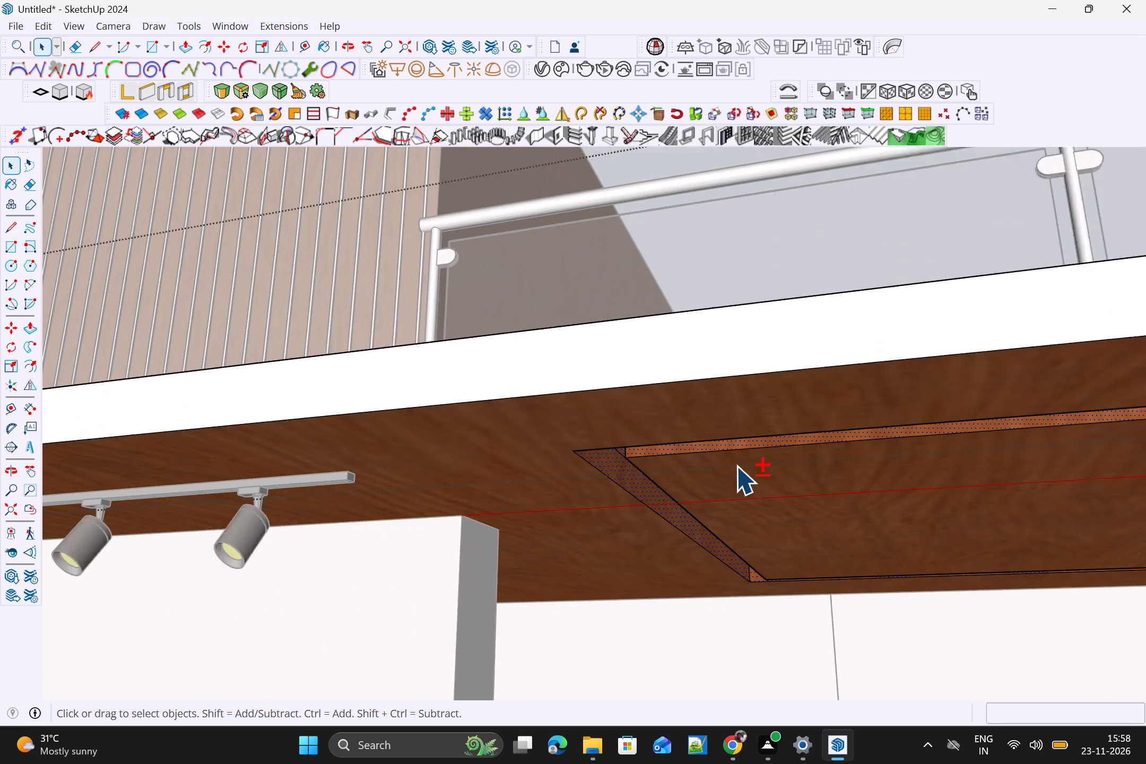
scroll(830, 437, "down", 3, "shift")
middle_click_drag(723, 435, 693, 432, "shift")
middle_click_drag(747, 452, 939, 495, "shift")
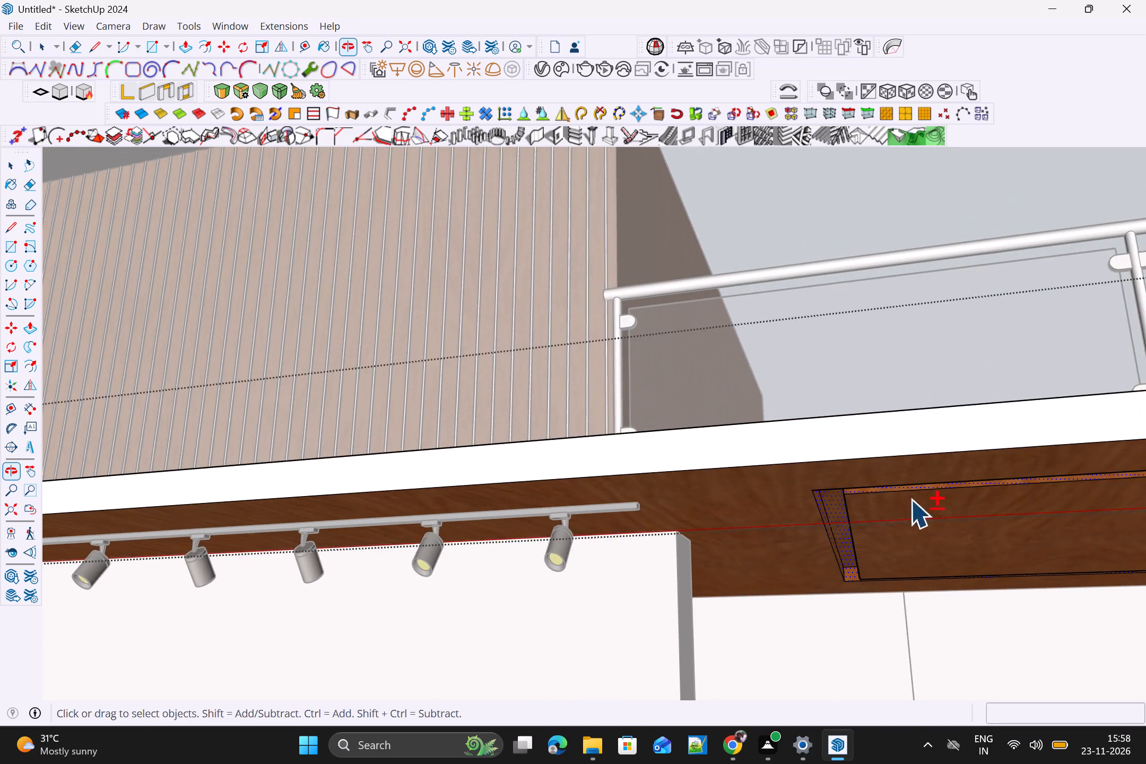
middle_click_drag(675, 482, 0, 383, "shift")
scroll(190, 409, "up", 1, "shift")
scroll(995, 442, "up", 4, "shift")
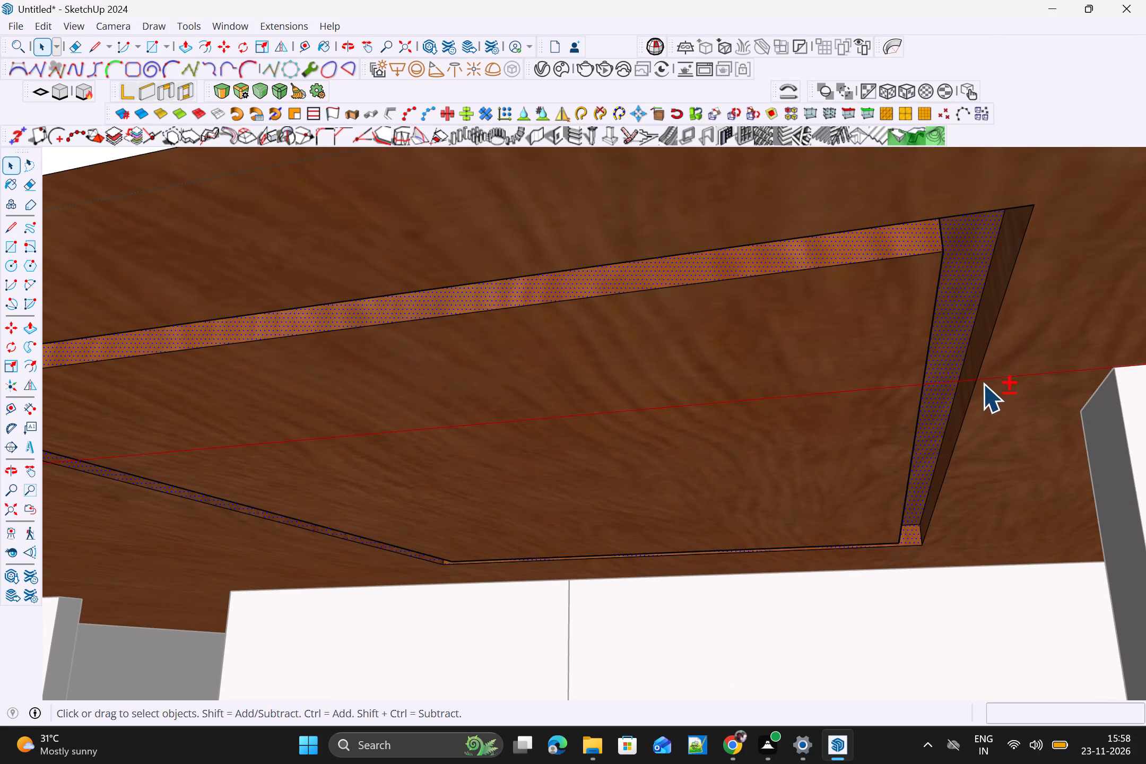
scroll(976, 393, "up", 9, "shift")
left_click(950, 399, "shift")
scroll(948, 398, "up", 4, "shift")
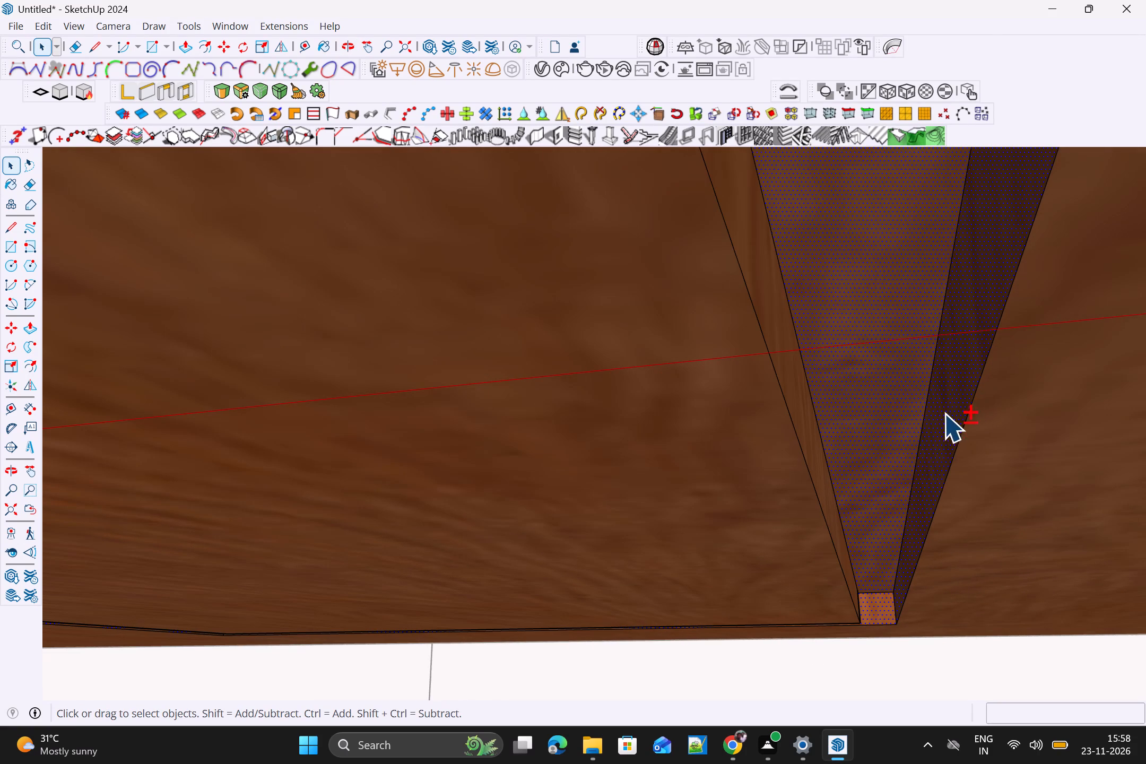
left_click(831, 515, "shift")
scroll(847, 511, "down", 2, "shift")
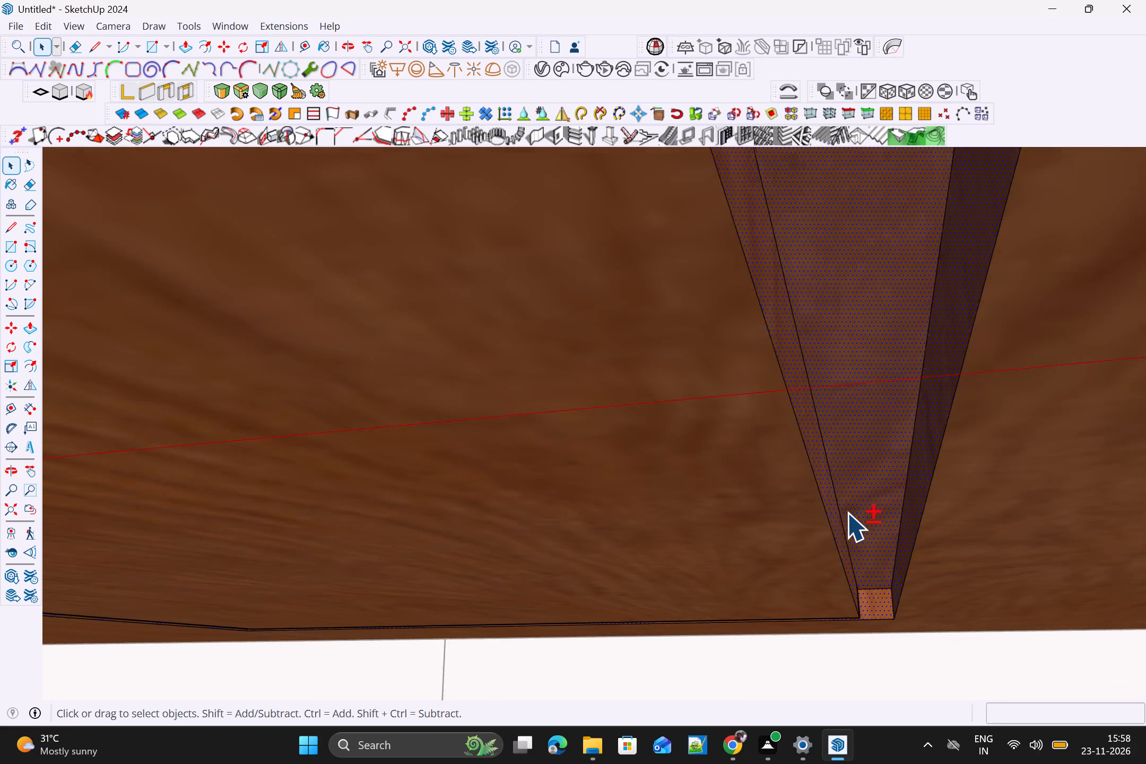
scroll(847, 513, "down", 9, "shift")
middle_click_drag(866, 445, 875, 421, "shift")
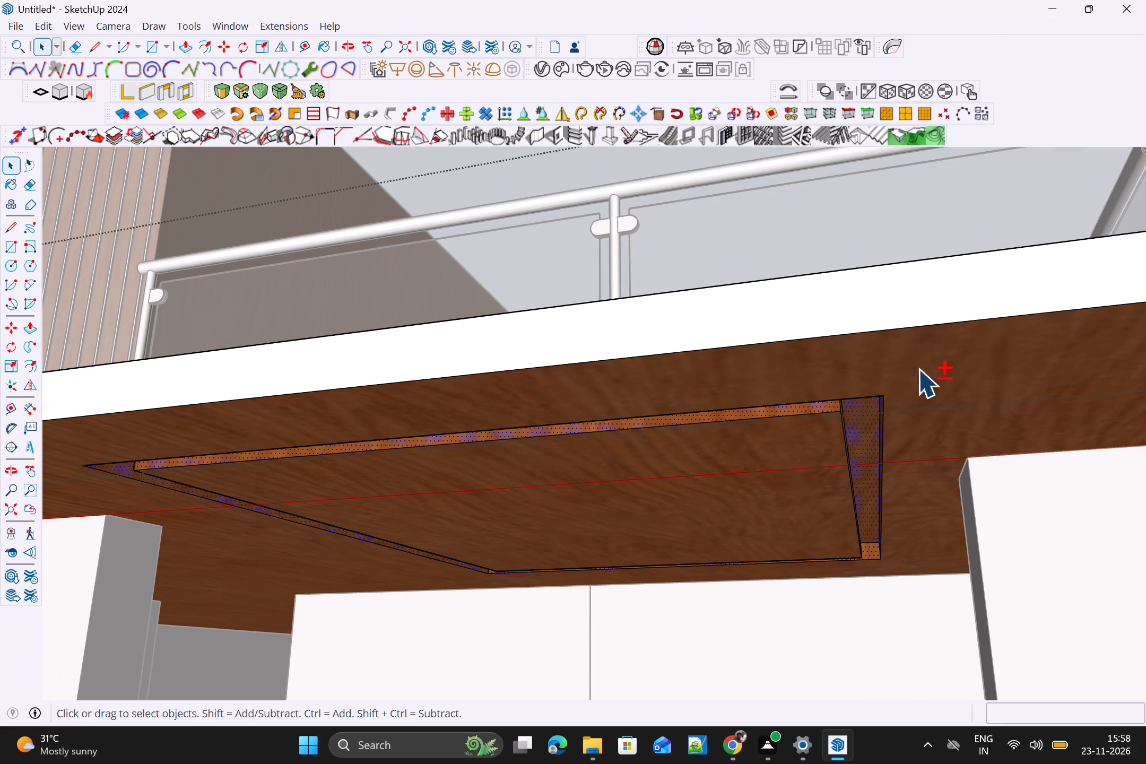
scroll(876, 406, "down", 5, "shift")
scroll(869, 462, "down", 5, "shift")
scroll(888, 446, "up", 1)
middle_click_drag(830, 378, 518, 272)
middle_click_drag(294, 352, 258, 386)
scroll(359, 342, "up", 3)
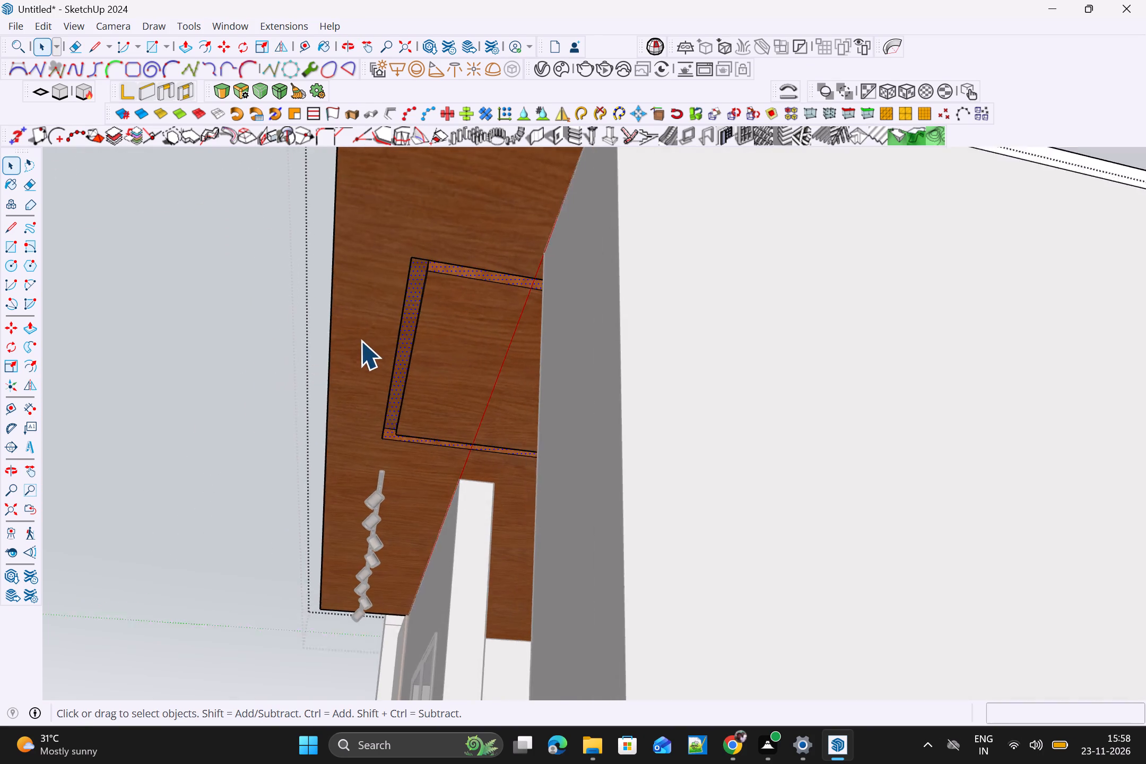
scroll(360, 341, "up", 2)
scroll(417, 323, "up", 13)
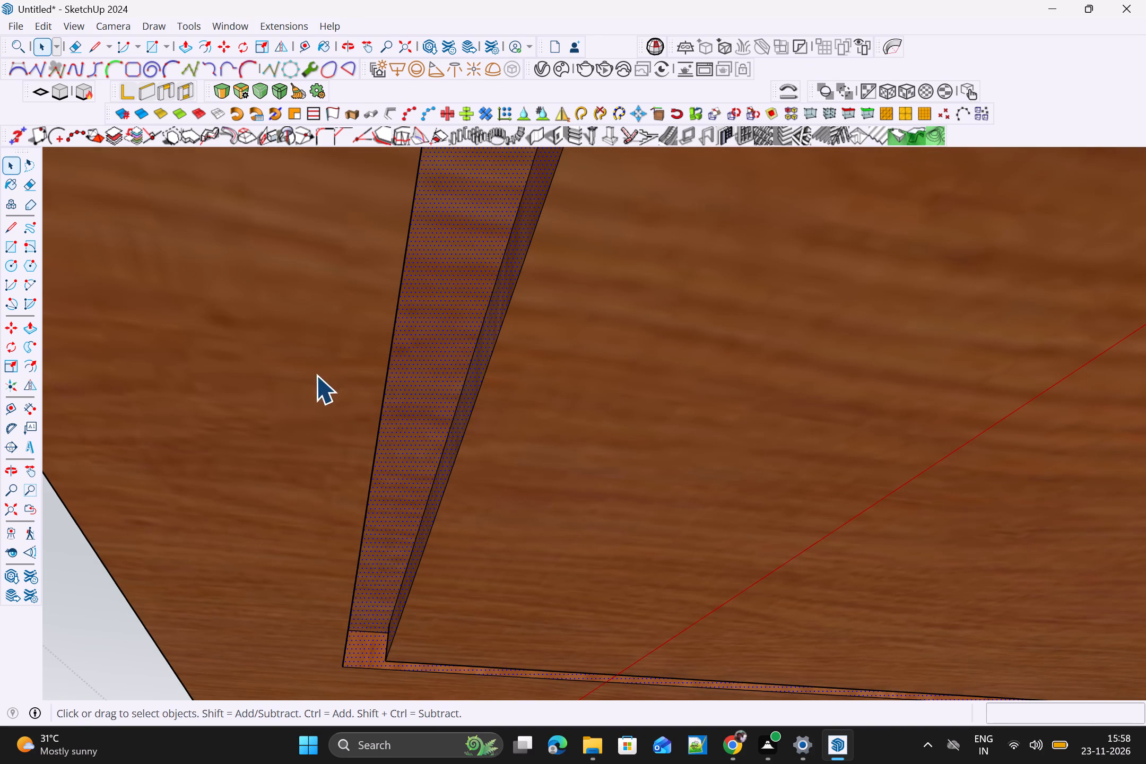
scroll(243, 424, "up", 1)
middle_click_drag(350, 395, 247, 432)
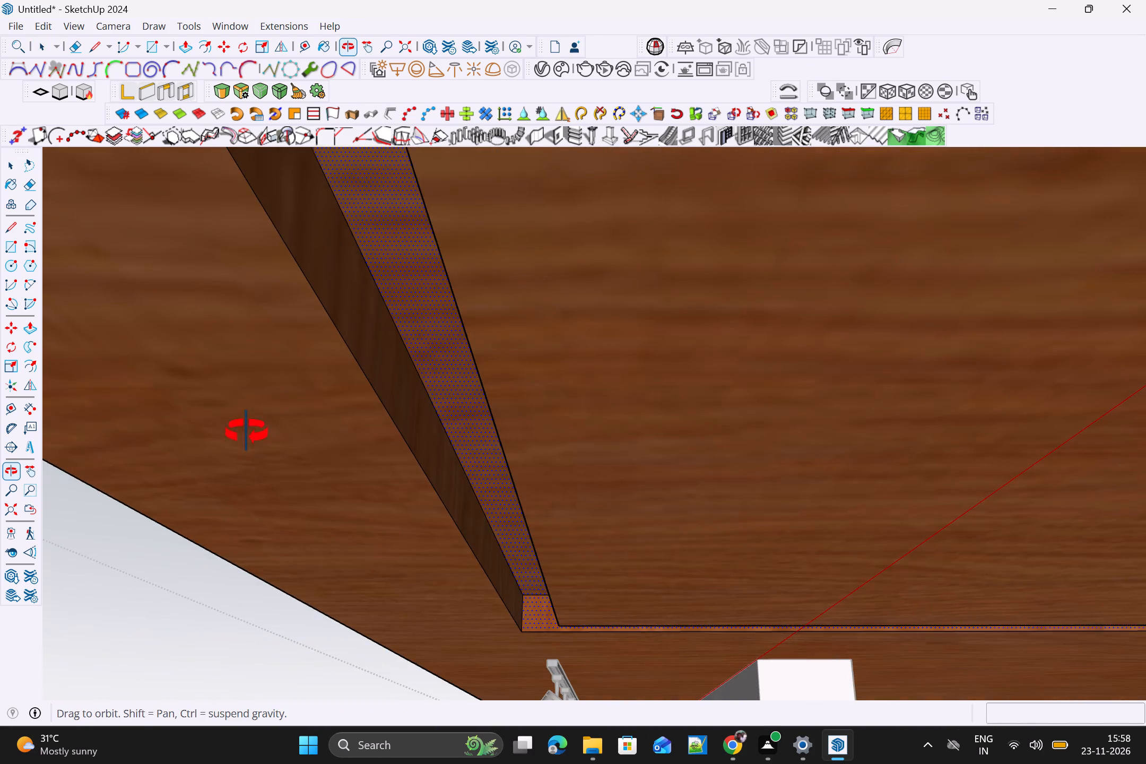
middle_click_drag(247, 432, 246, 432)
scroll(418, 403, "up", 3)
left_click(408, 405, "shift")
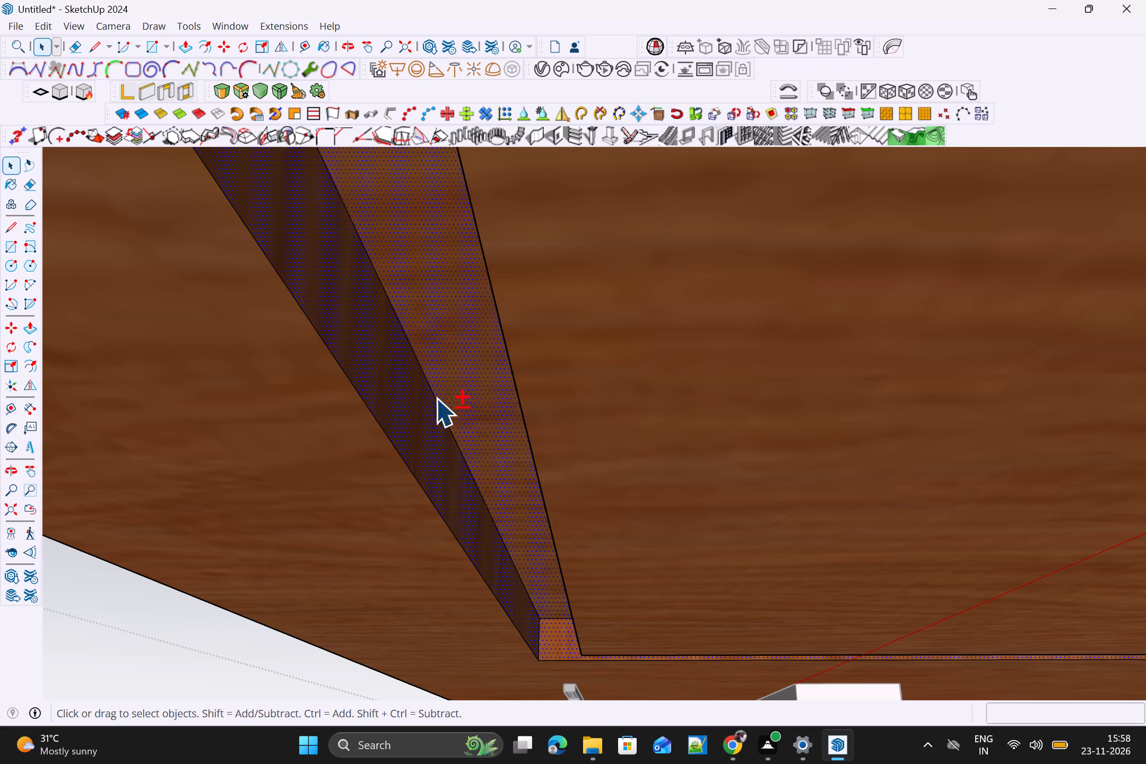
right_click(450, 367)
left_click(506, 515)
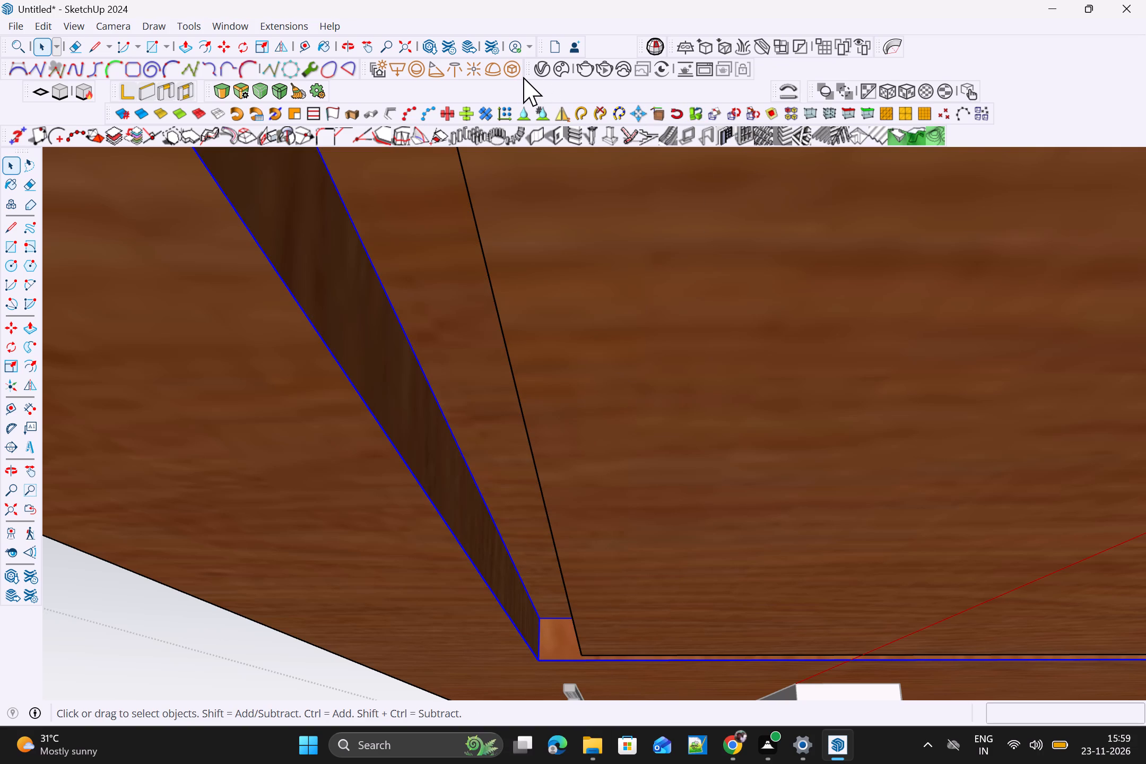
Convert the grouped groove faces into a V-Ray mesh light and dismiss the V-Ray update notification.
left_click(518, 74)
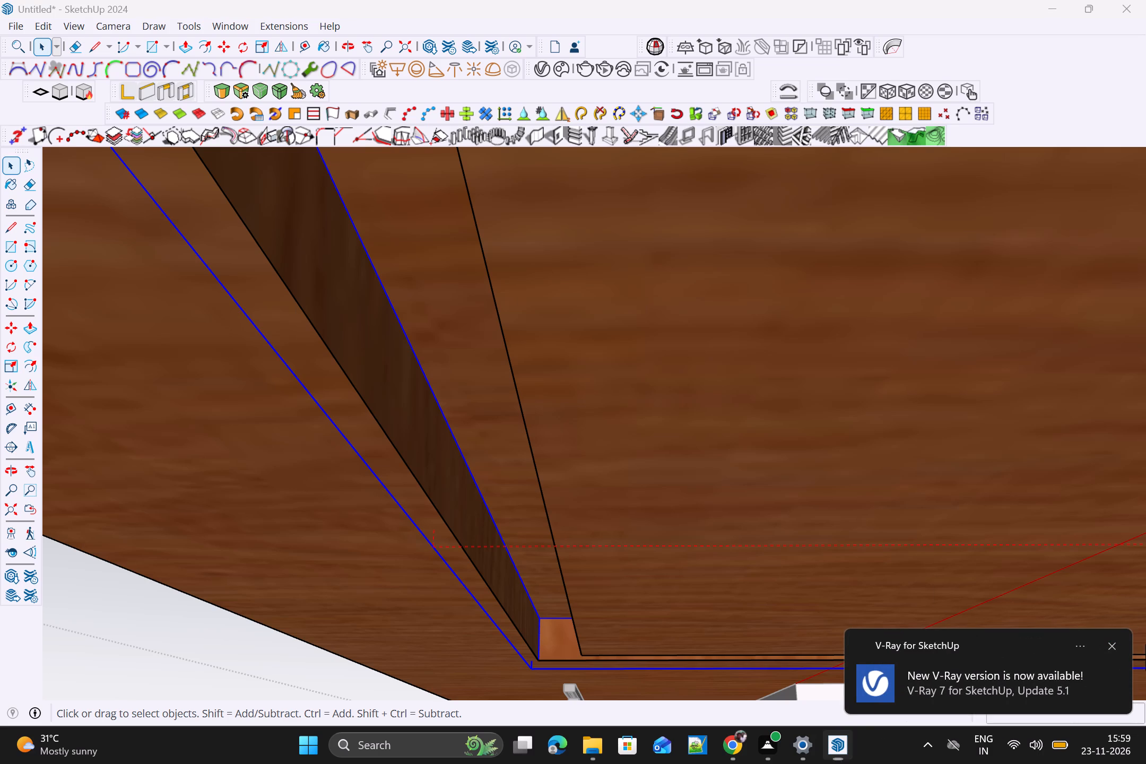
left_click(1114, 646)
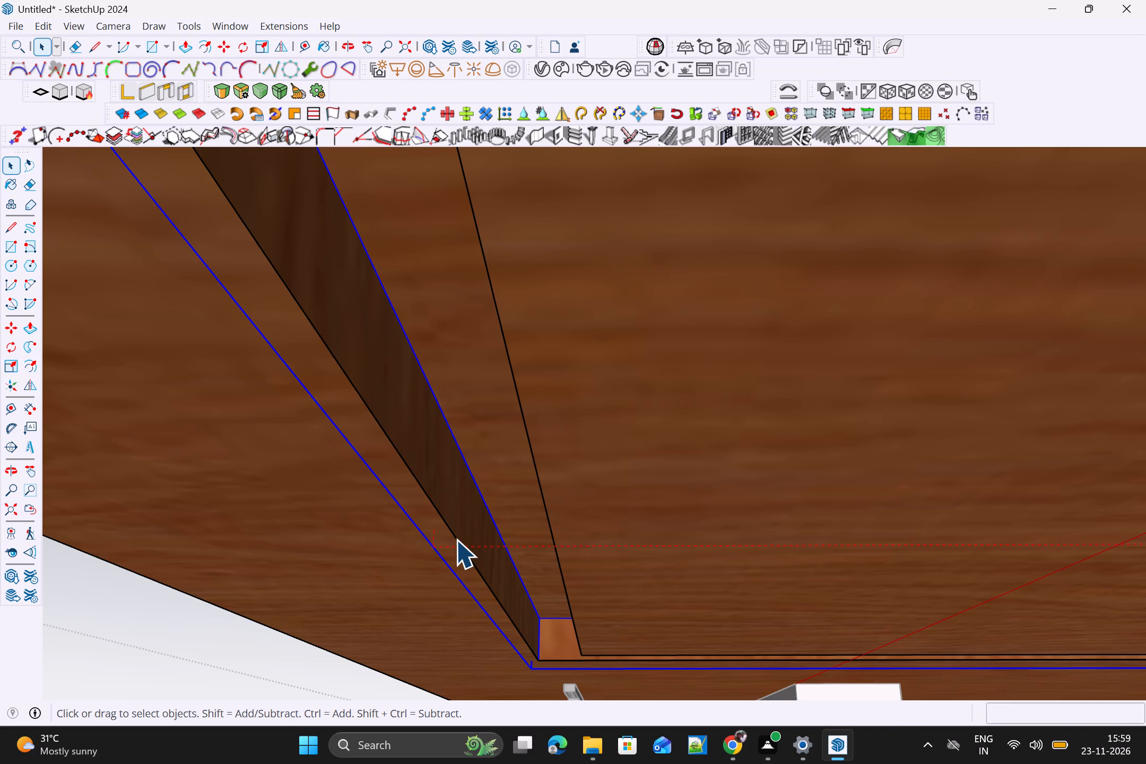
Examine the ceiling groove and its mesh light from several angles, including the corner and edges near the track lights.
scroll(459, 540, "down", 8)
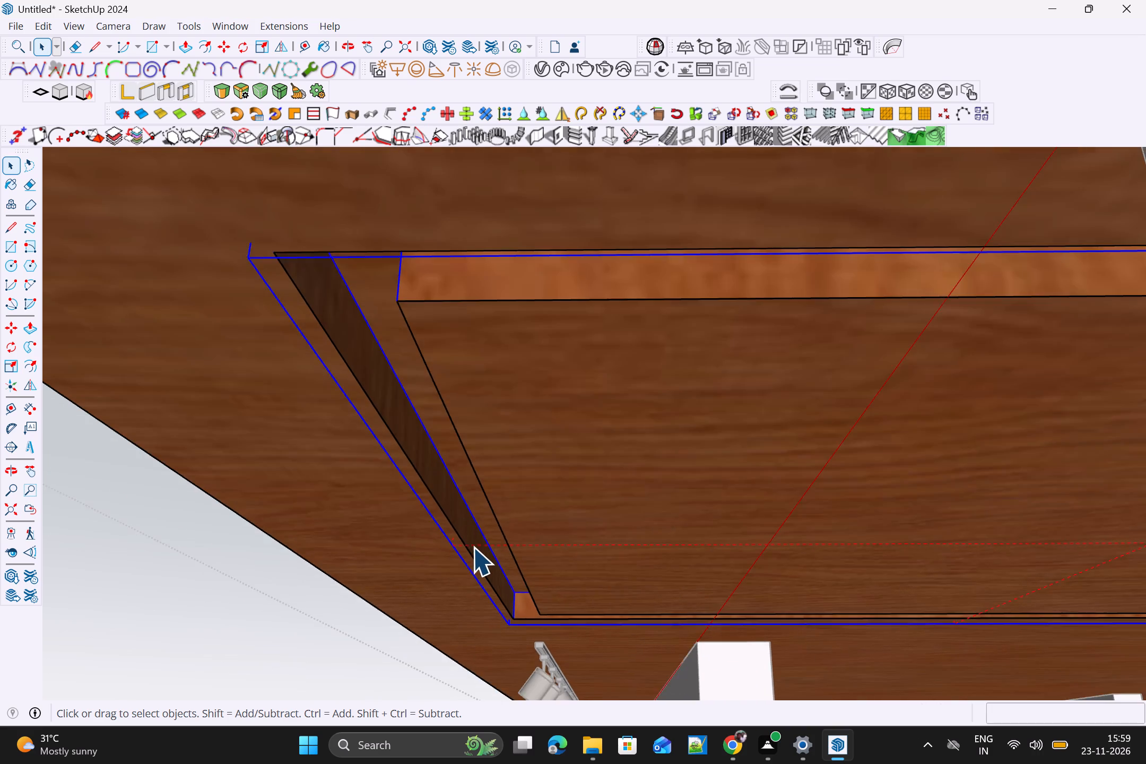
scroll(473, 547, "down", 18)
middle_click_drag(439, 621, 583, 617)
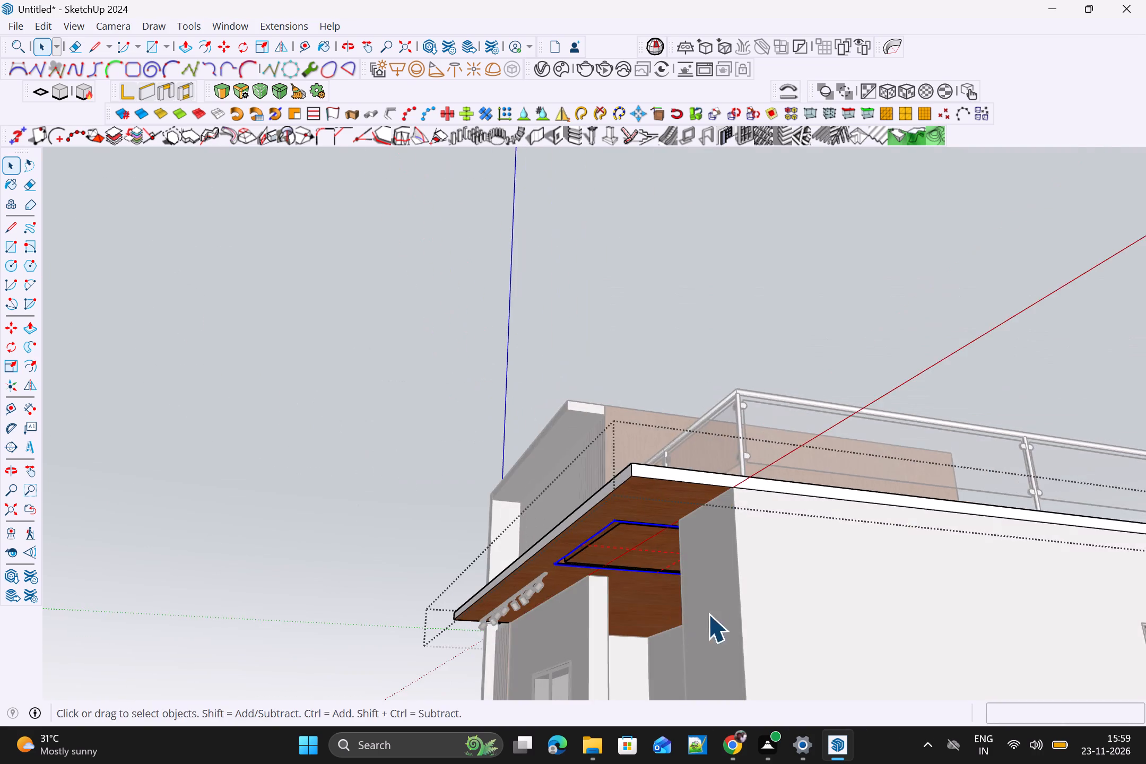
middle_click_drag(720, 614, 782, 594)
scroll(689, 593, "down", 5)
scroll(605, 602, "up", 7)
middle_click_drag(814, 620, 914, 604)
scroll(963, 578, "up", 6)
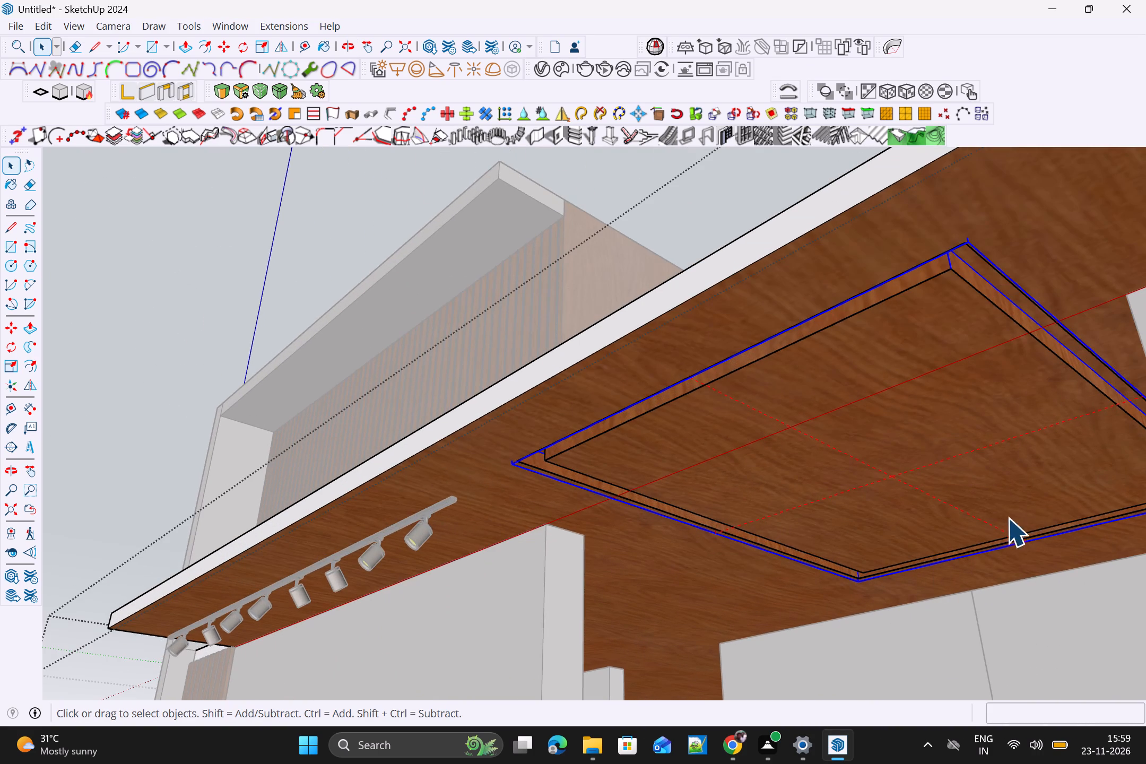
scroll(991, 523, "down", 6)
scroll(889, 547, "up", 4)
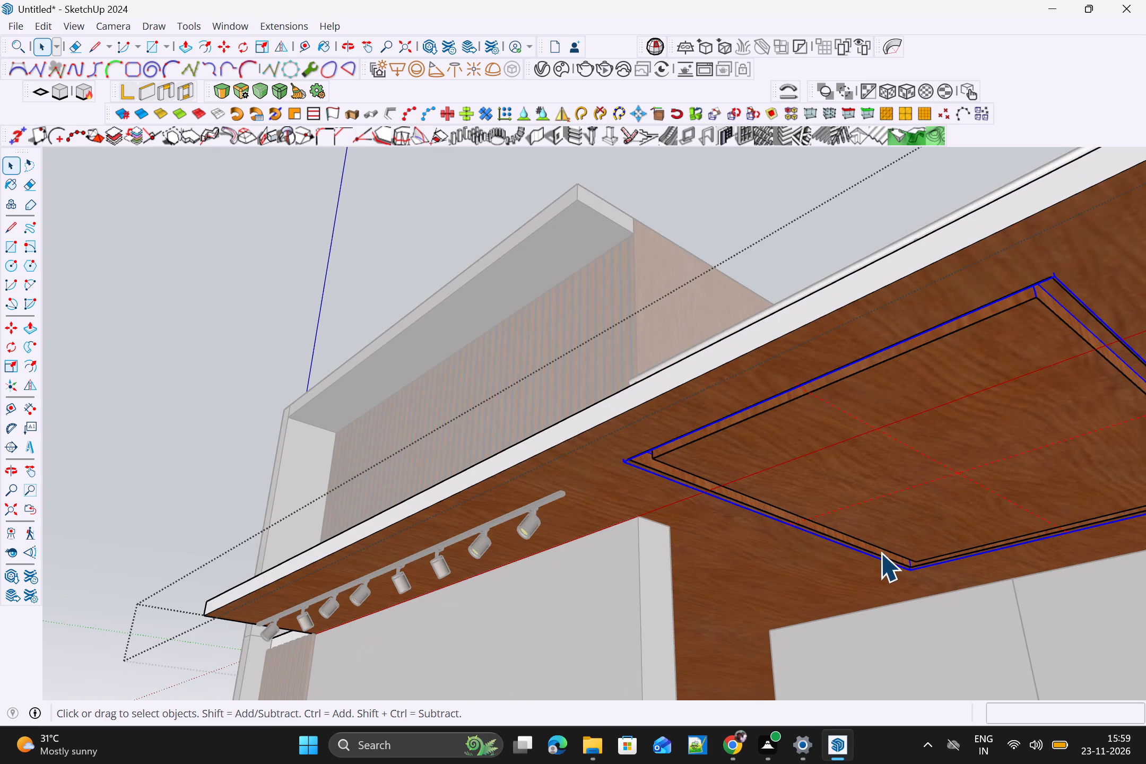
scroll(883, 555, "up", 1, "shift")
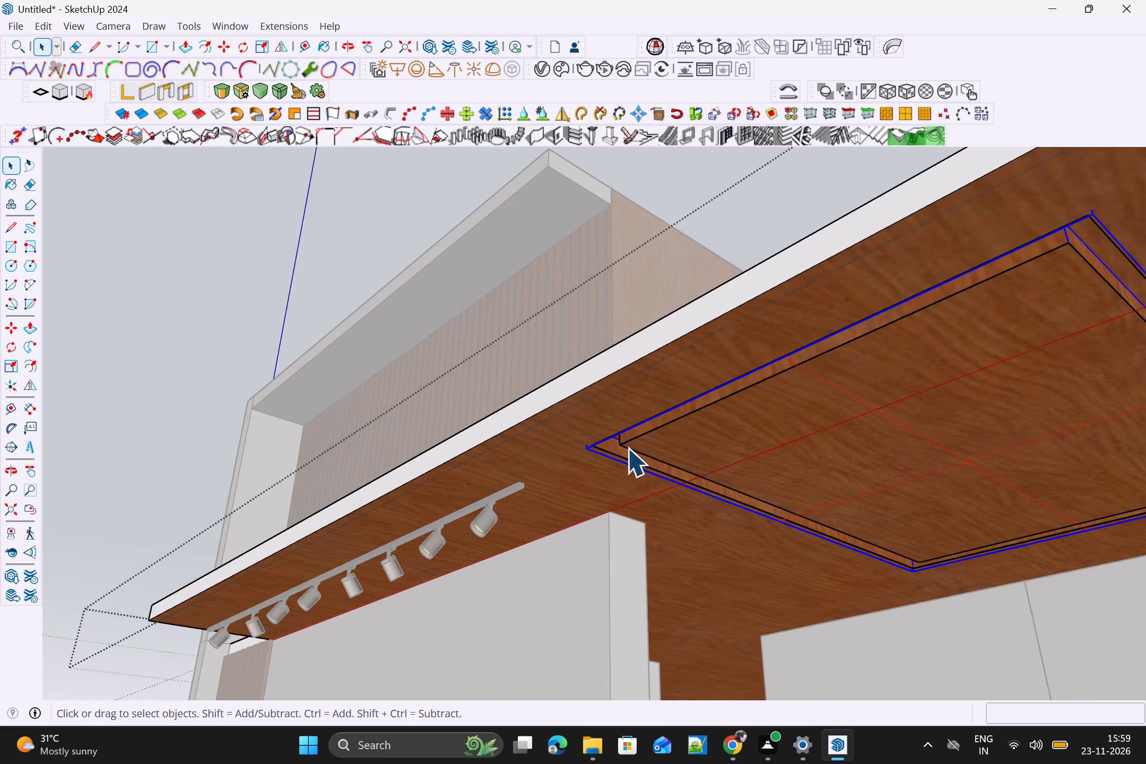
scroll(647, 458, "up", 5)
left_click(602, 434)
scroll(608, 440, "up", 2)
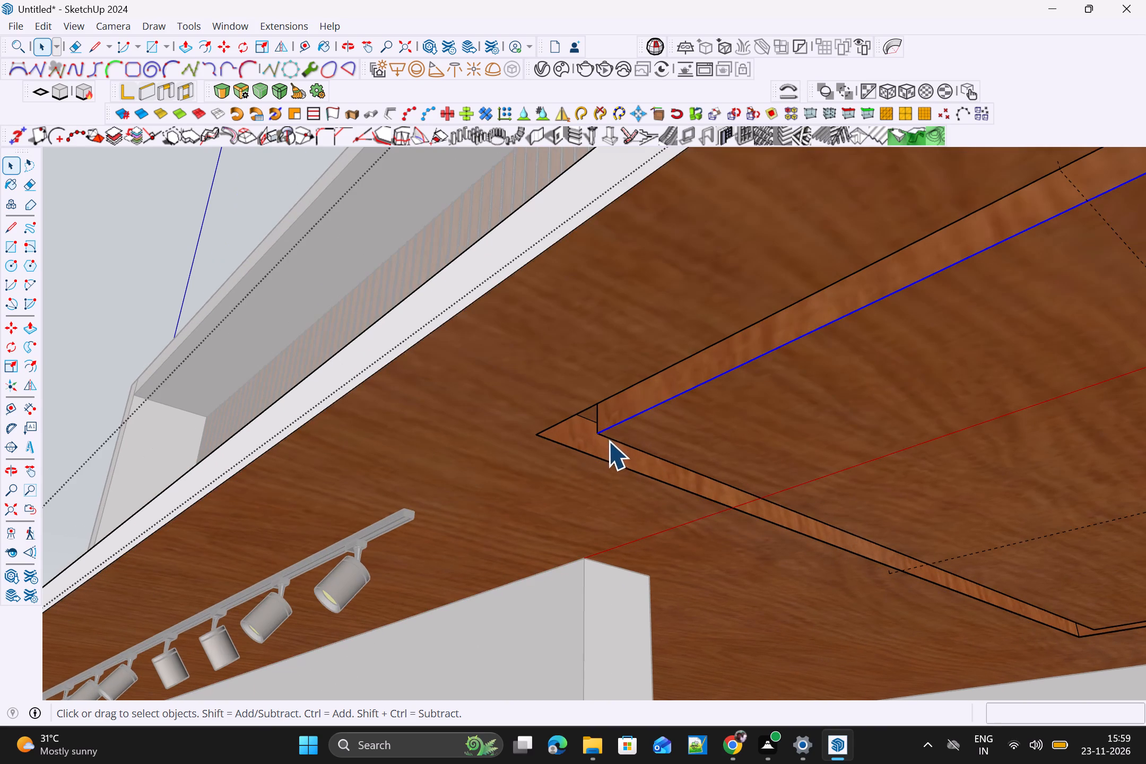
scroll(555, 458, "down", 4)
left_click(544, 447)
scroll(548, 446, "up", 3)
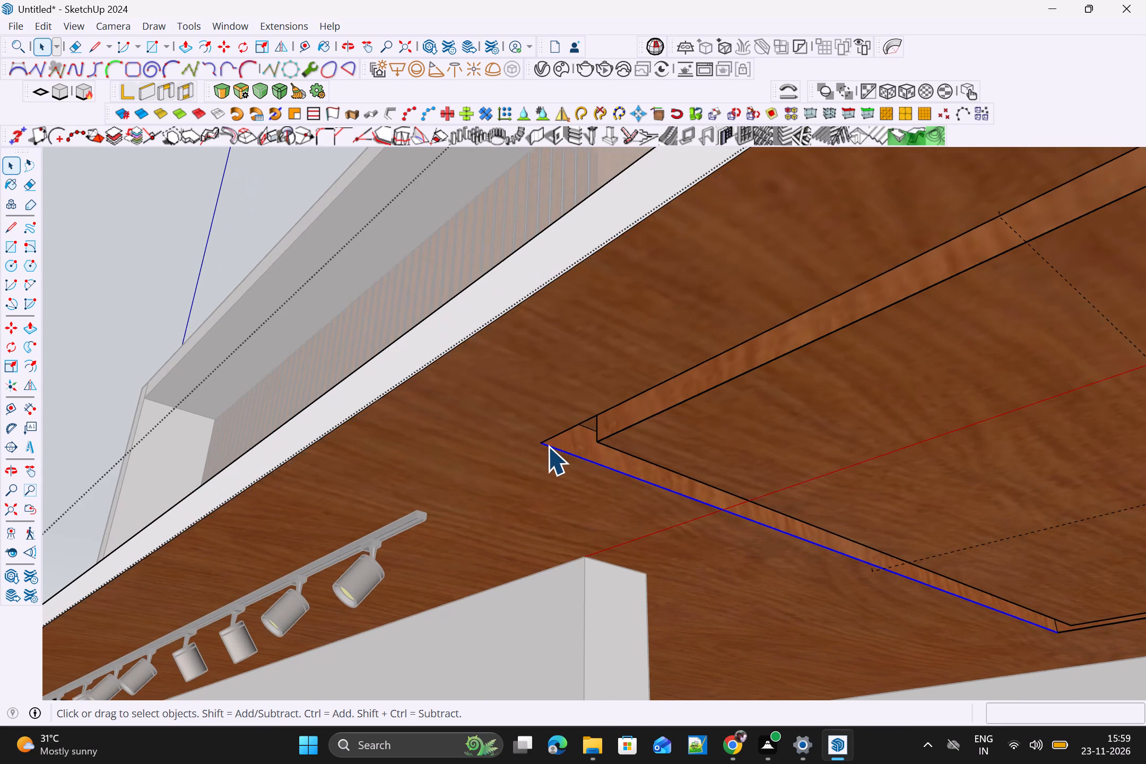
scroll(549, 450, "down", 5)
scroll(605, 462, "up", 1, "shift")
middle_click_drag(499, 360, 461, 348, "shift")
scroll(452, 366, "down", 3, "shift")
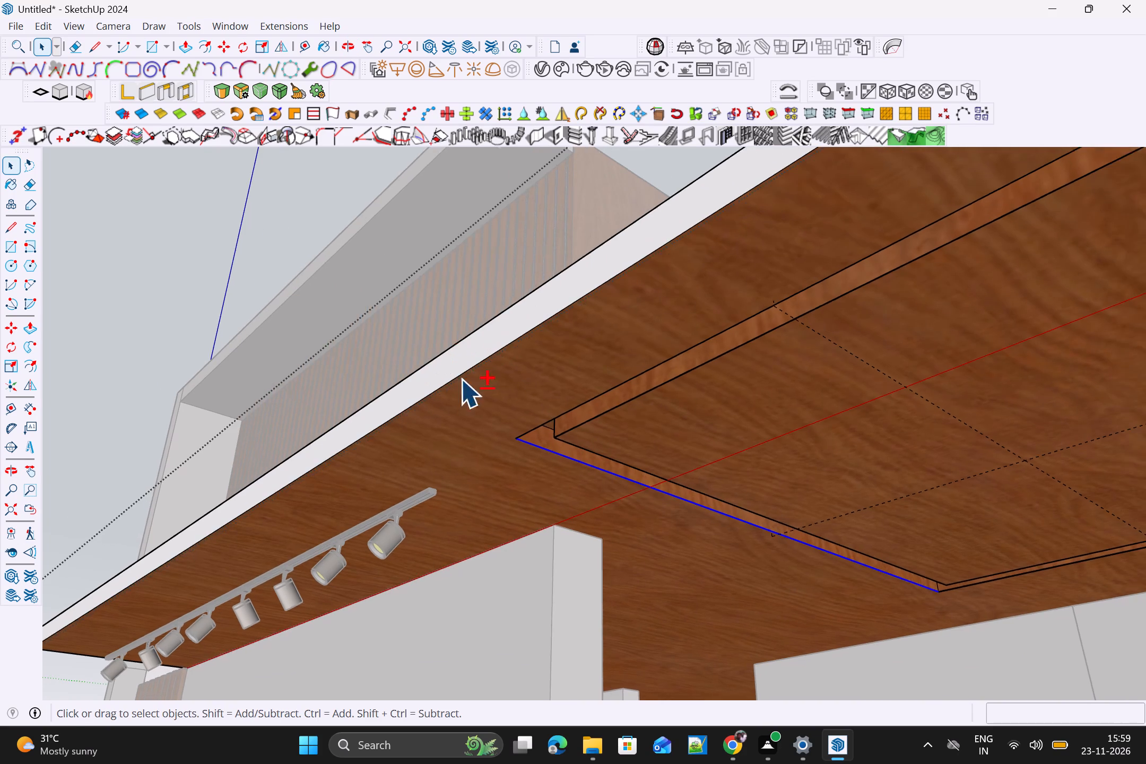
Draw a 3" by 7' 8 3/16" rectangle over the groove's side nearest the track lights to close off its opening.
scroll(461, 379, "down", 1, "shift")
scroll(797, 493, "down", 5, "shift")
scroll(872, 510, "up", 1, "shift")
middle_click_drag(850, 510, 671, 467, "shift")
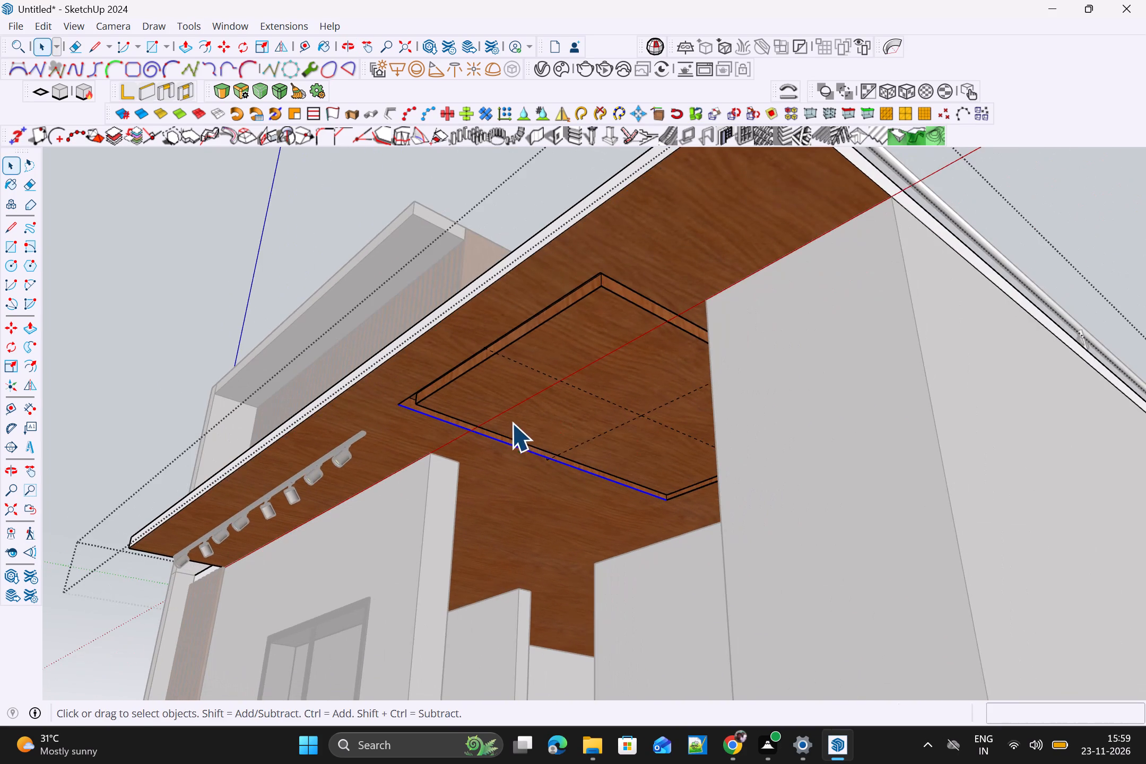
middle_click_drag(550, 449, 866, 354)
middle_click_drag(858, 345, 792, 293)
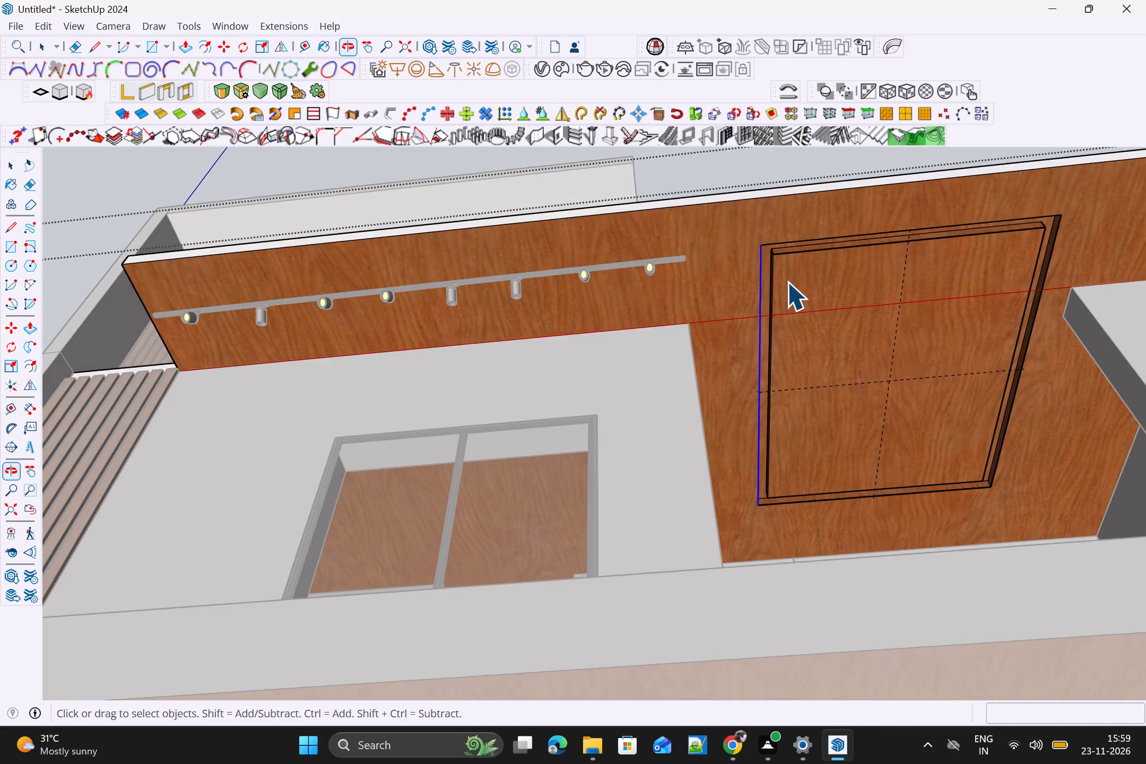
scroll(757, 291, "up", 3)
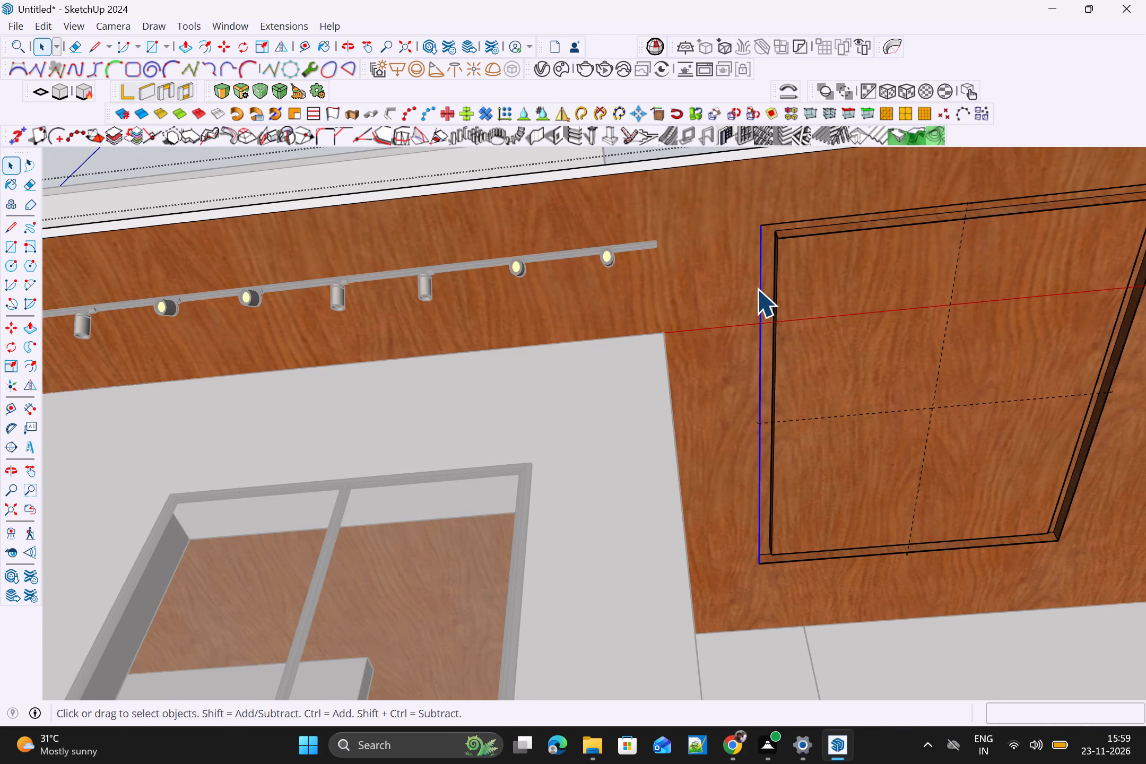
key("r")
left_click(761, 227)
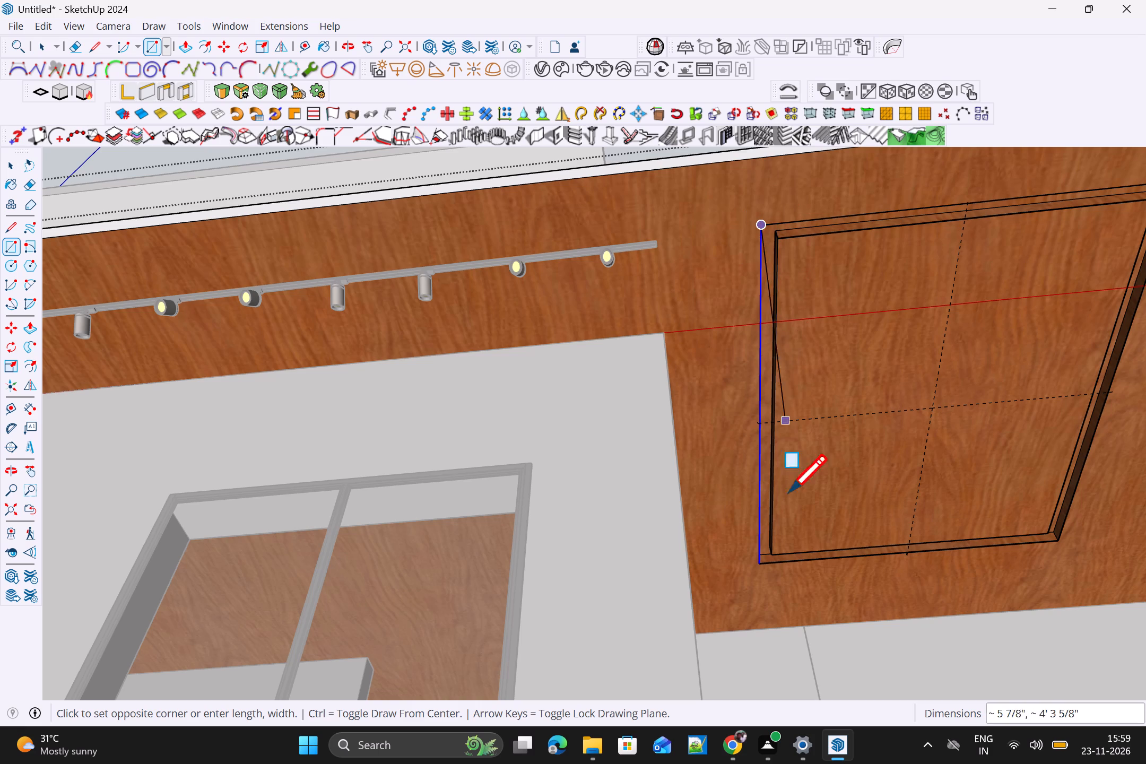
left_click(773, 565)
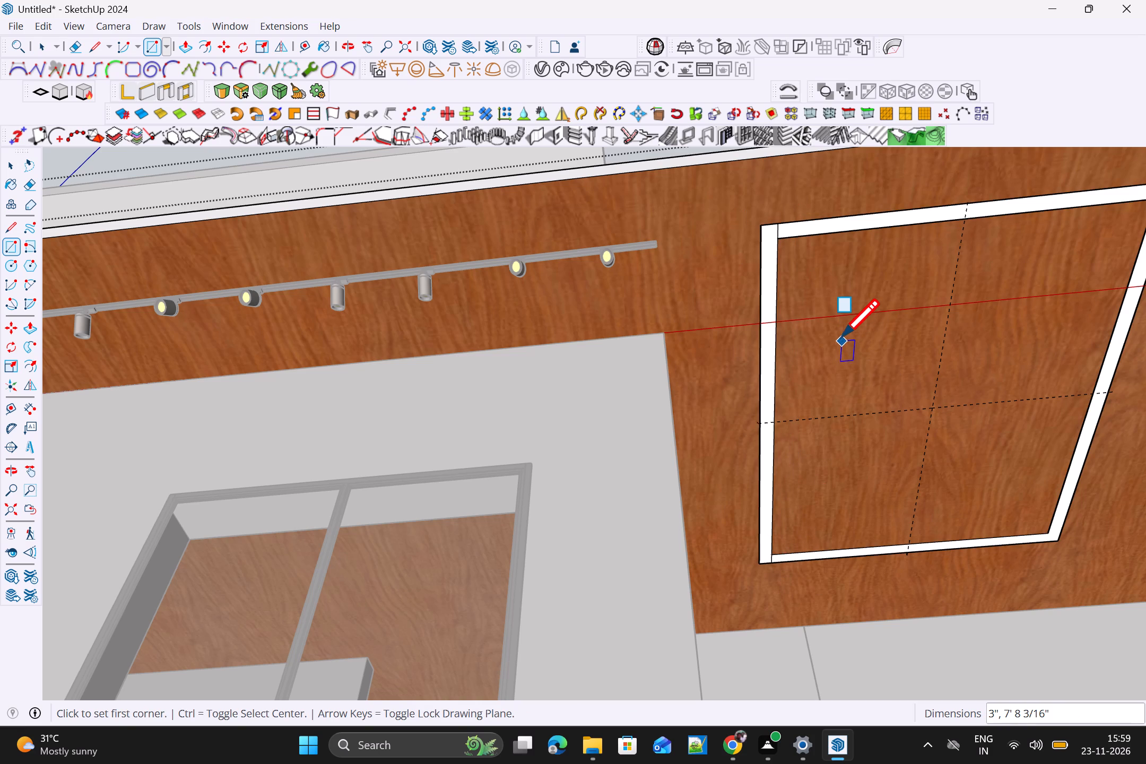
scroll(838, 337, "up", 3)
key("space")
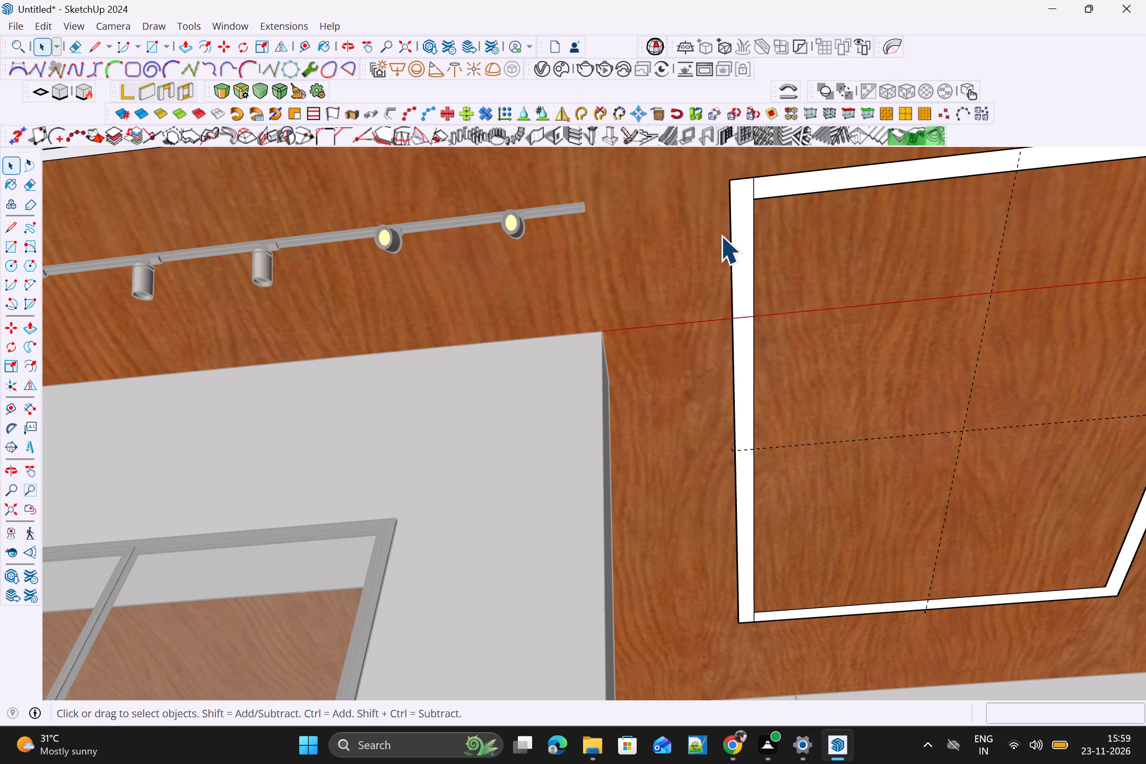
Paint the faces covering the top soffit's ceiling groove with Translucent Glass Tinted from Glass and Mirrors, and leave the soffit group.
key("b")
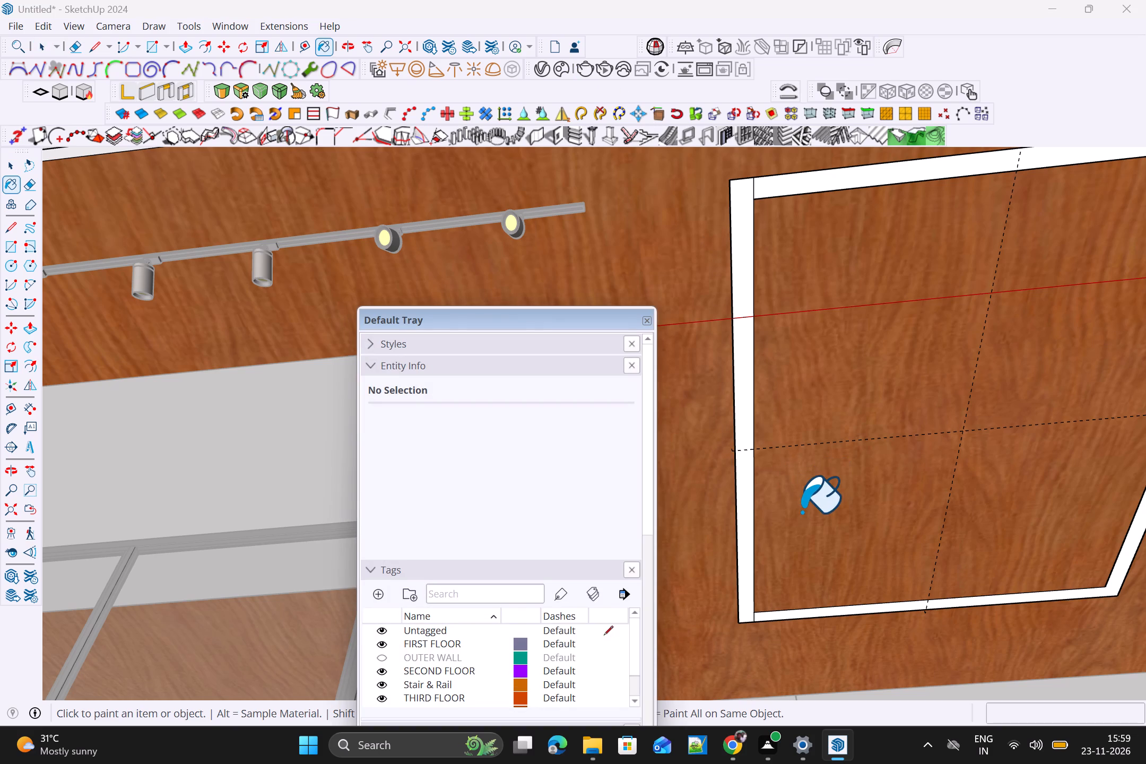
scroll(535, 561, "down", 5)
scroll(472, 630, "down", 5)
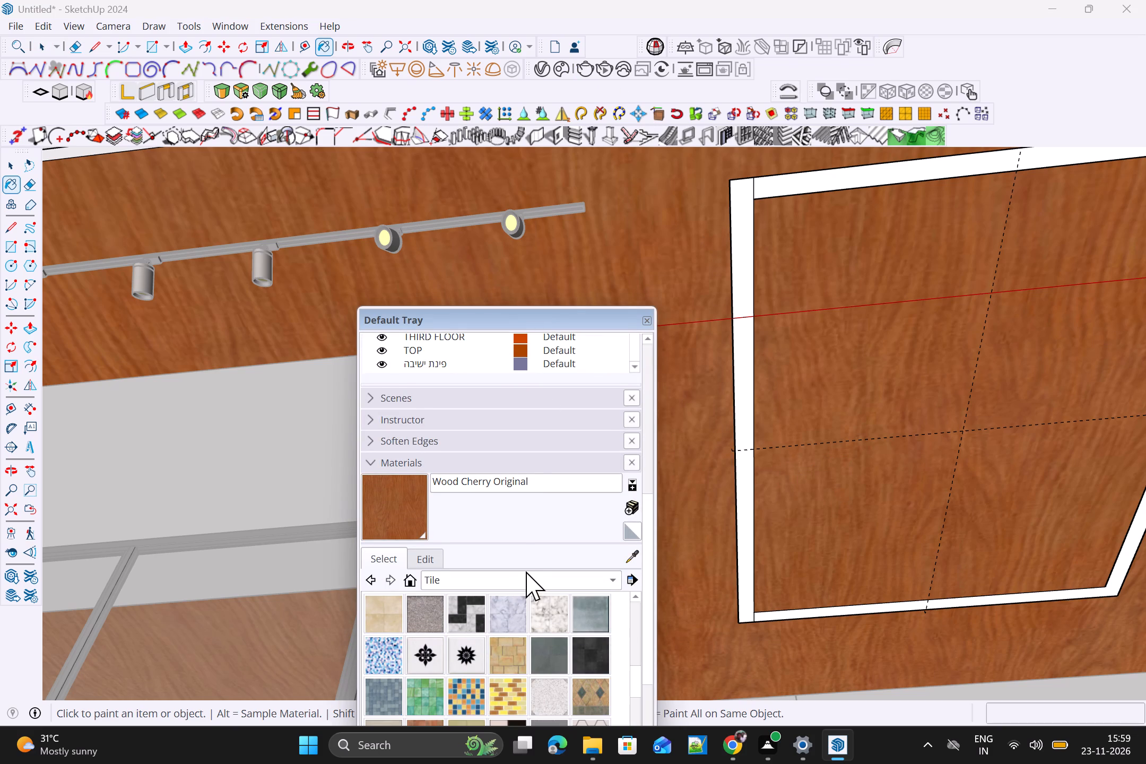
left_click_drag(518, 581, 518, 592)
left_click(461, 585)
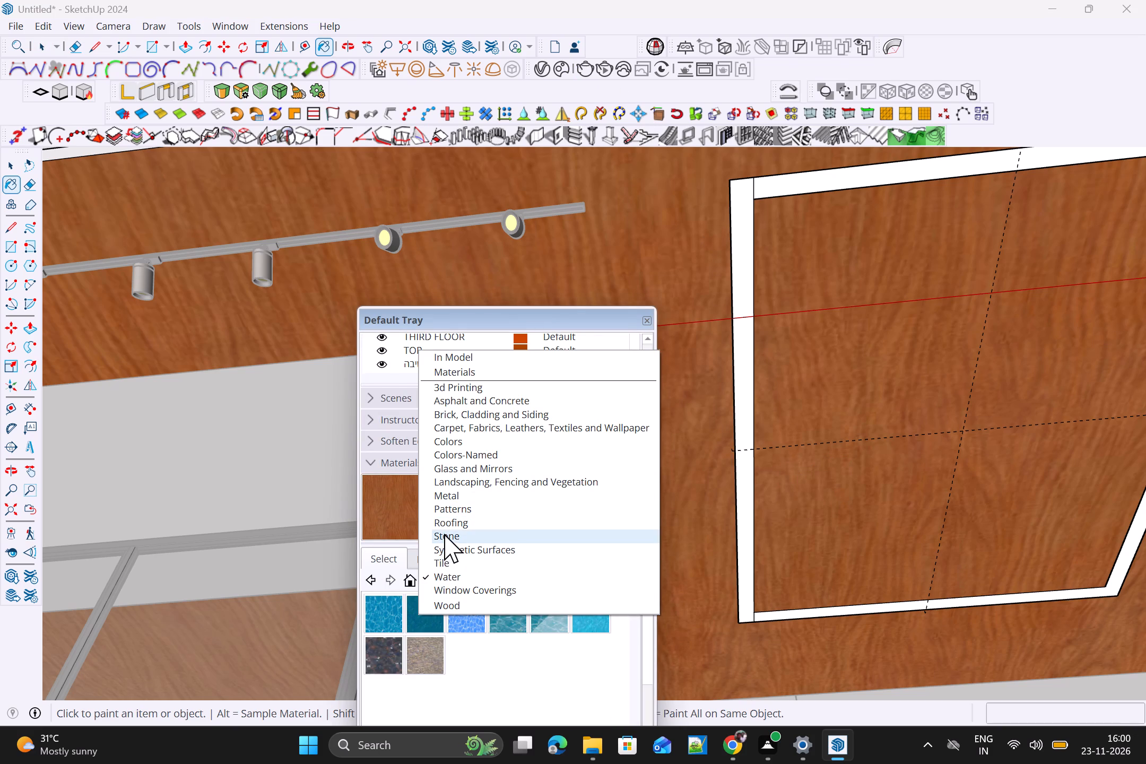
left_click(457, 462)
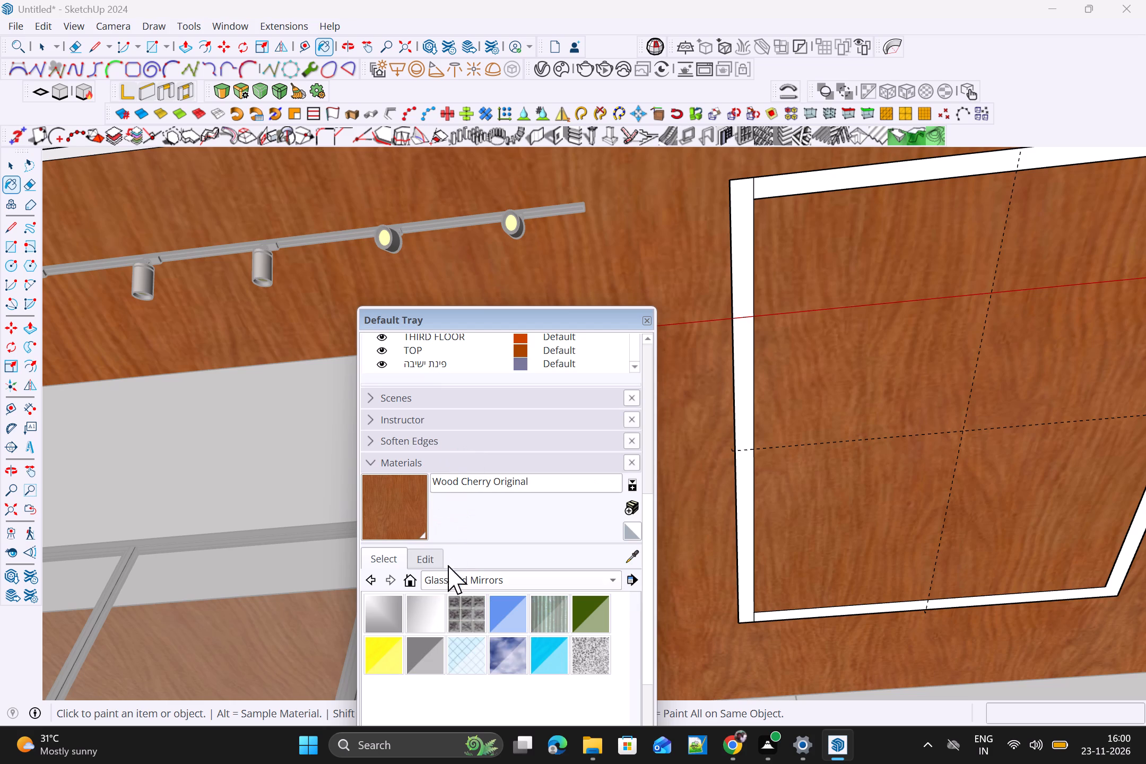
left_click(558, 649)
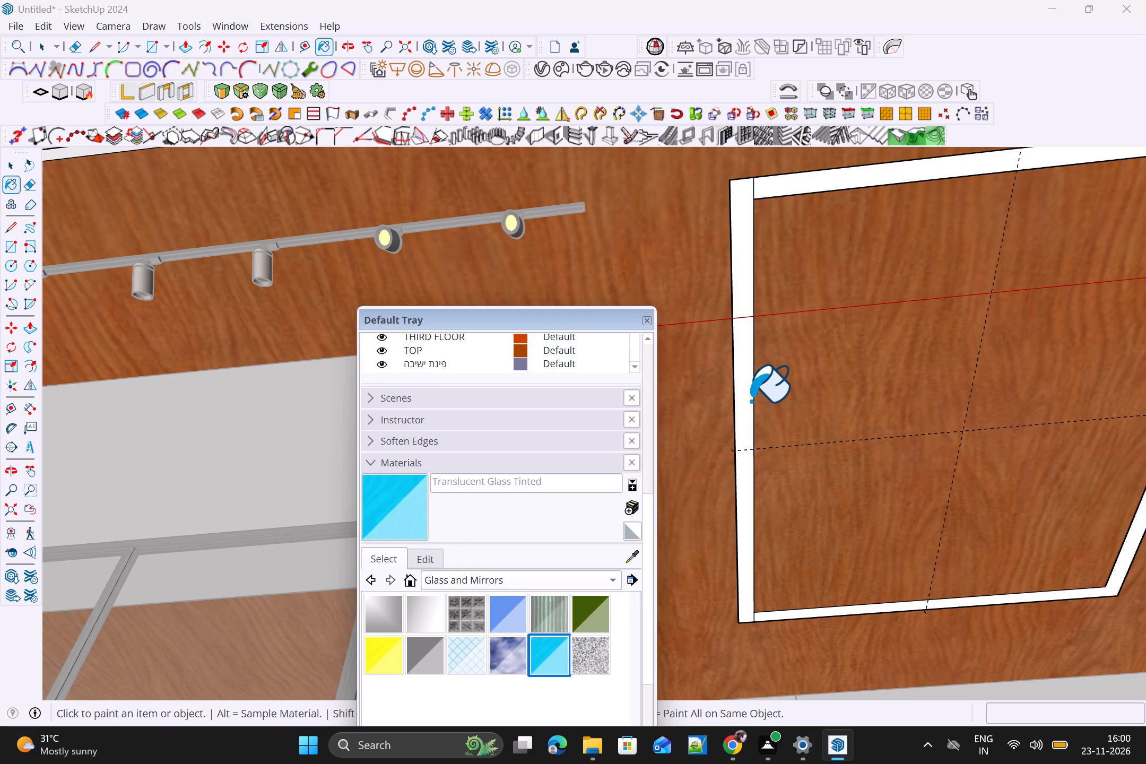
left_click(745, 401)
left_click(799, 187)
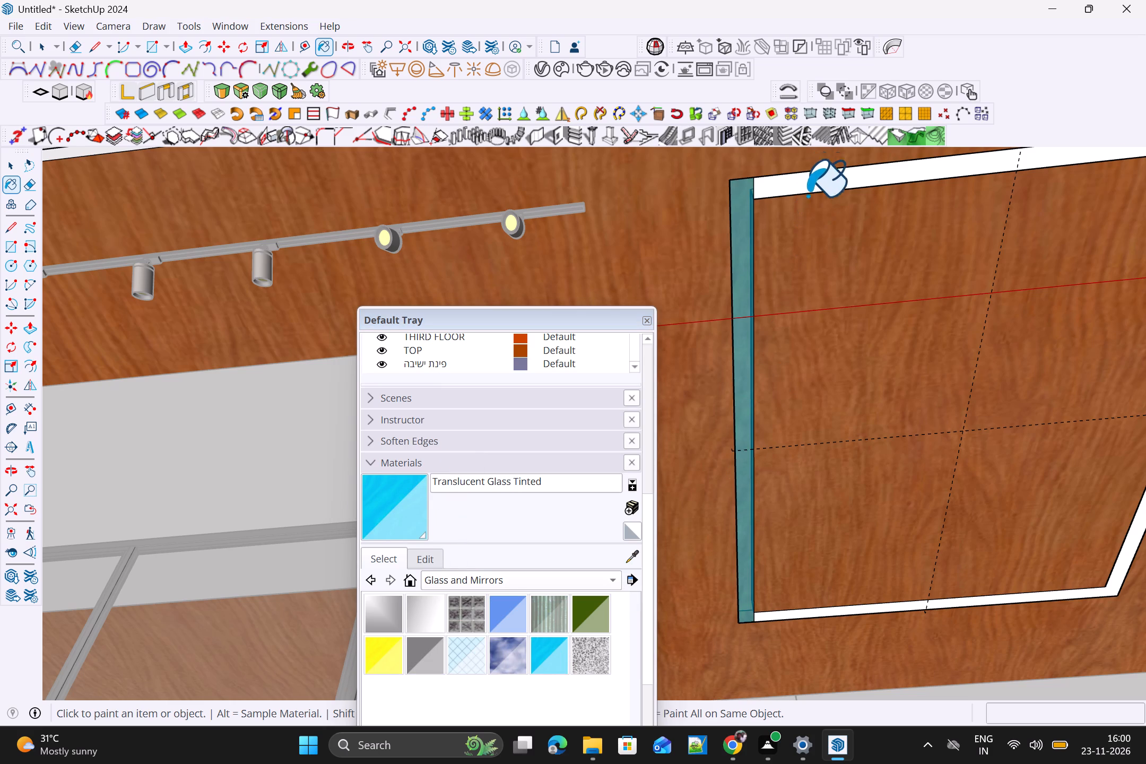
scroll(939, 598, "down", 8)
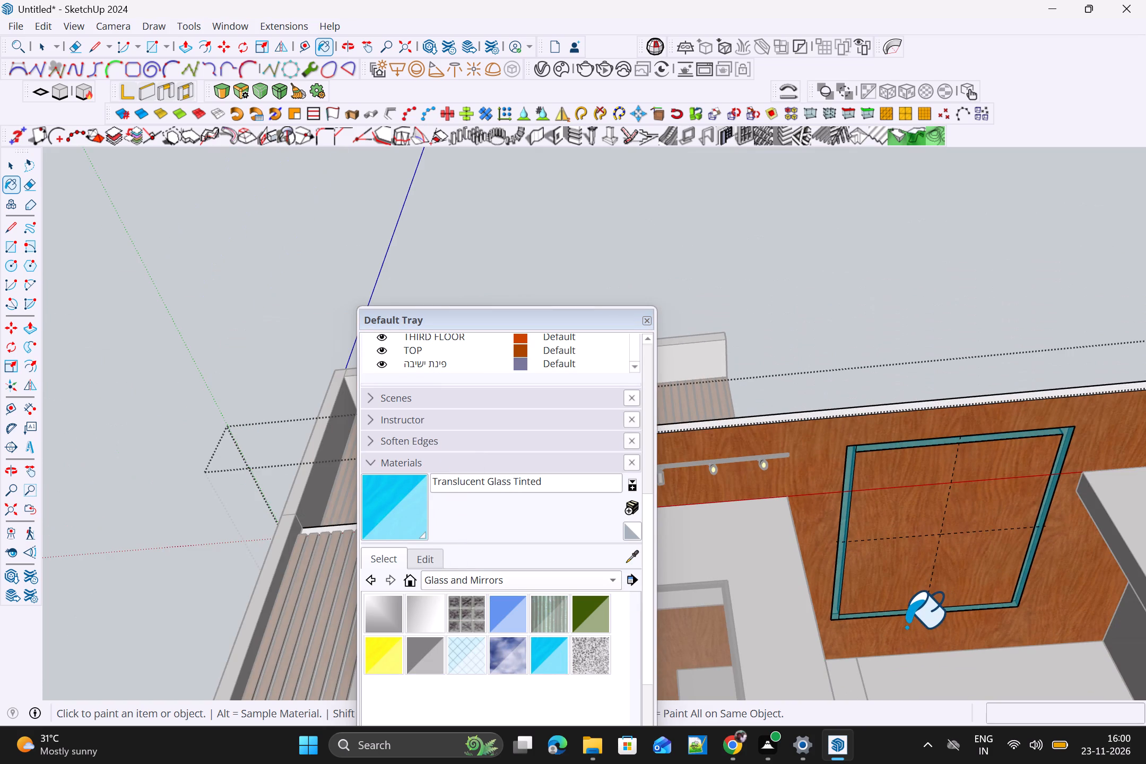
key("space")
left_click(826, 298)
scroll(845, 359, "down", 9)
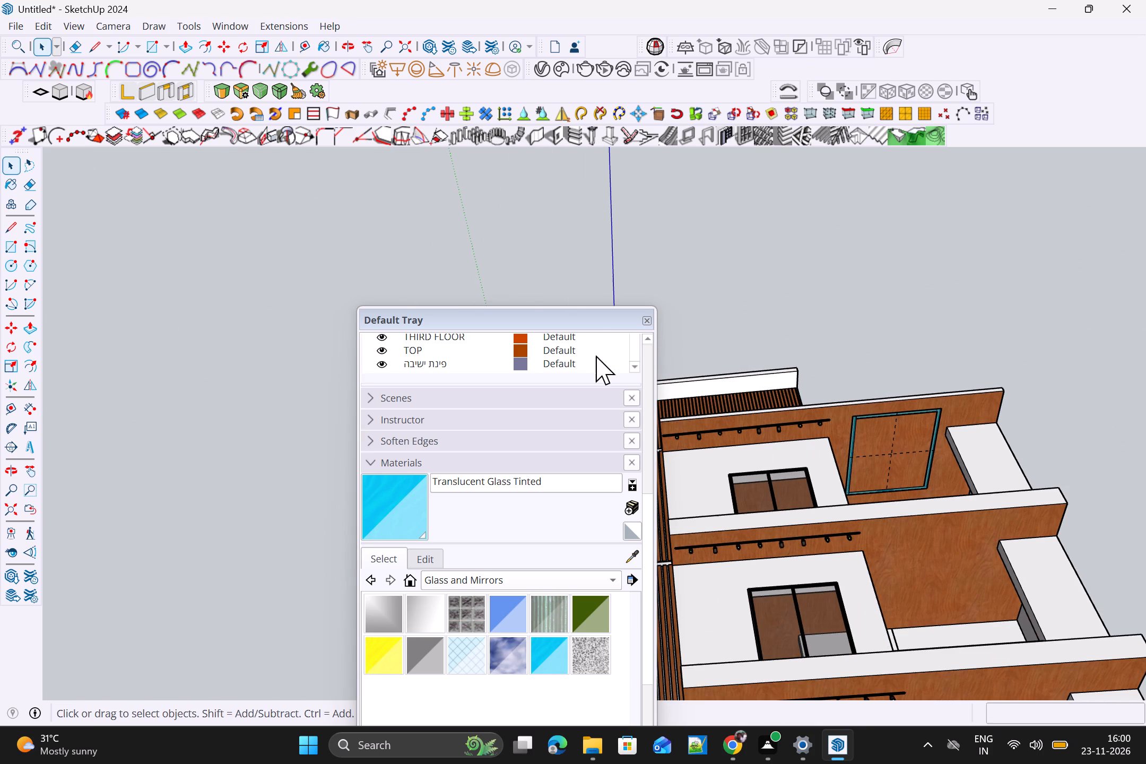
left_click(643, 319)
Examine the glass-covered ceiling groove and the balcony soffits below it across the front elevation from several angles.
scroll(749, 420, "down", 4)
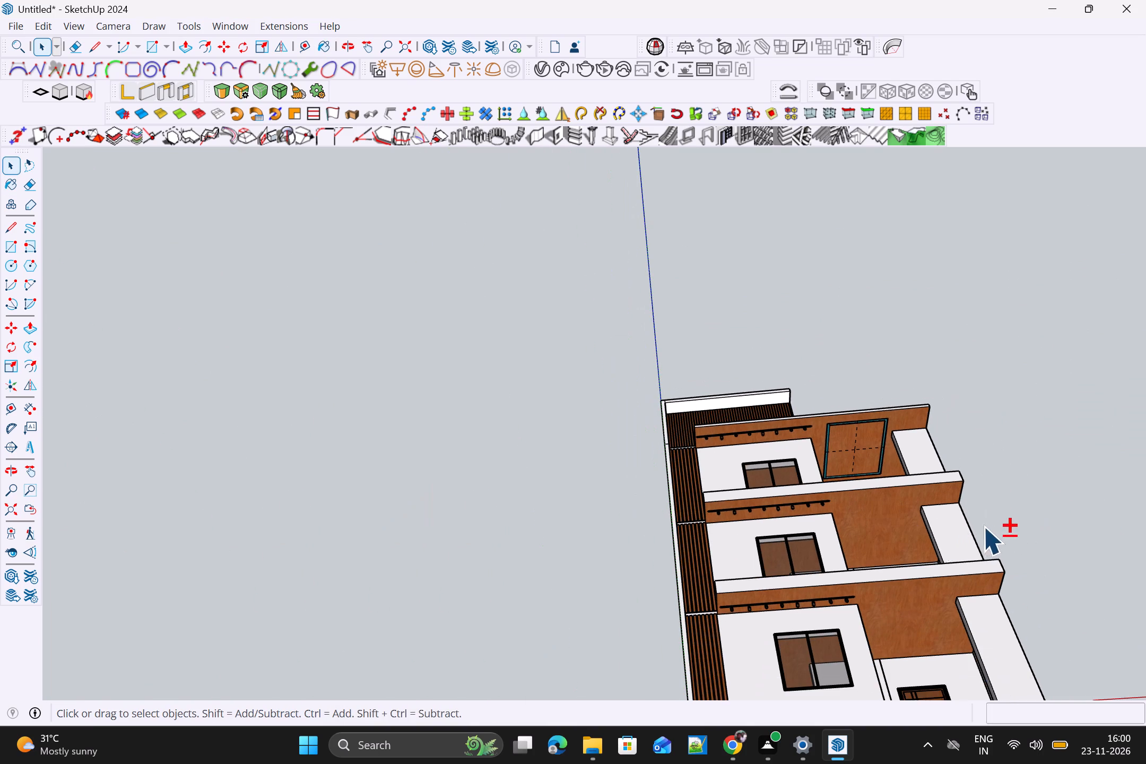
middle_click_drag(801, 515, 682, 473, "shift")
scroll(882, 472, "up", 1)
middle_click_drag(837, 647, 715, 760)
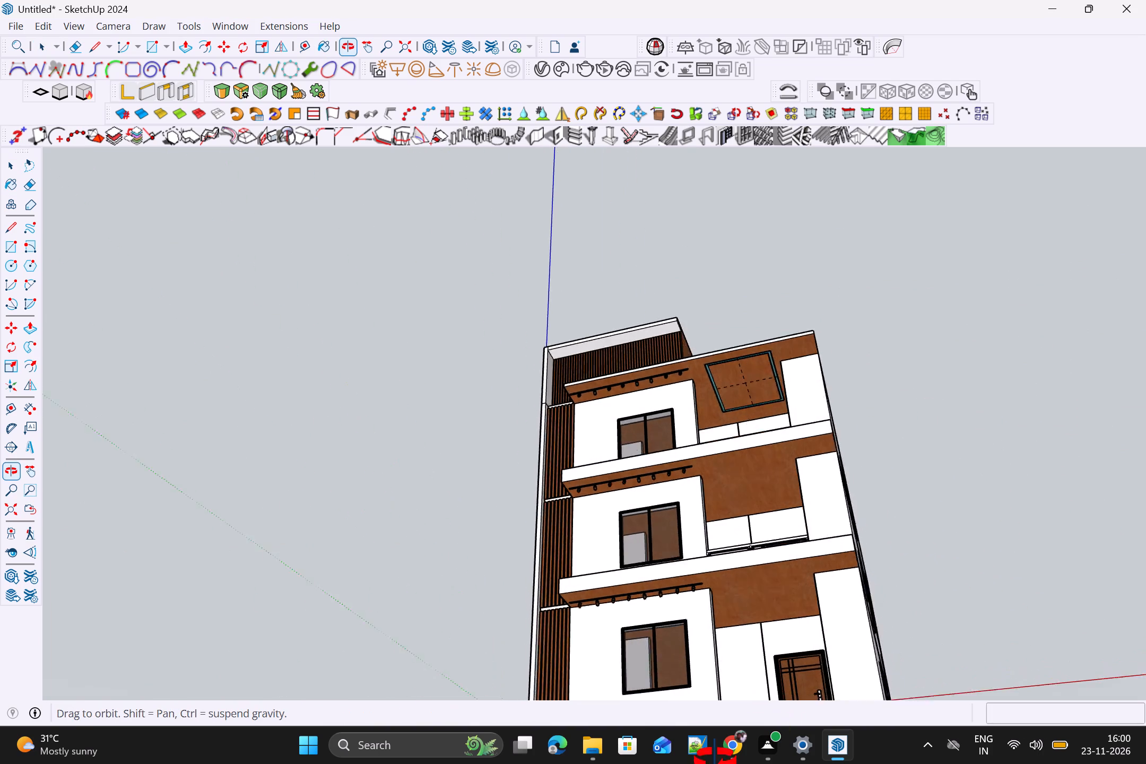
middle_click_drag(715, 760, 682, 763)
scroll(751, 568, "up", 7)
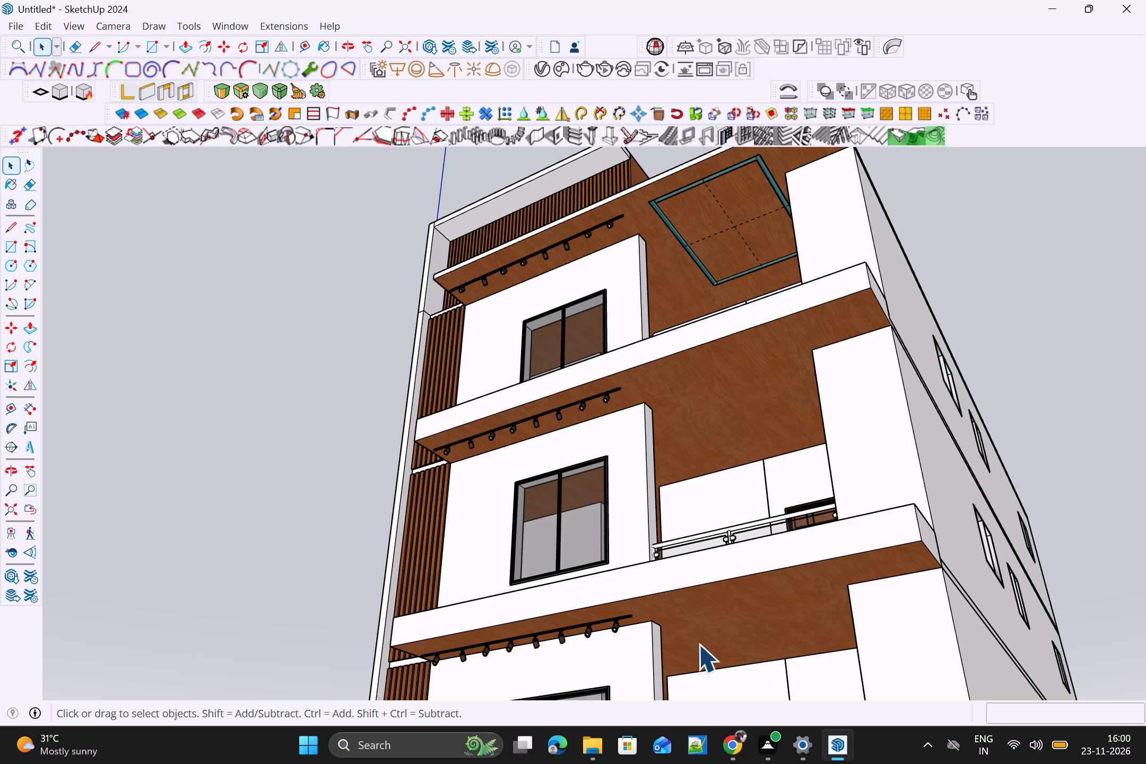
scroll(698, 643, "up", 4)
scroll(705, 642, "down", 8)
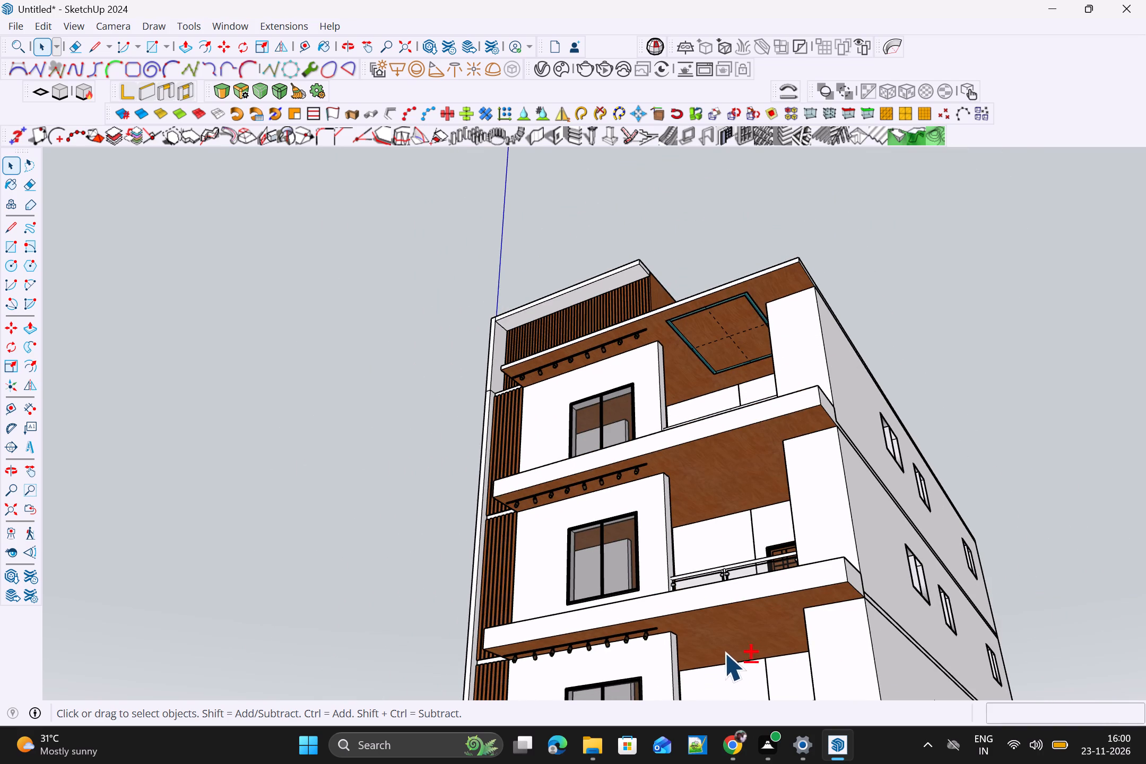
scroll(601, 645, "up", 1, "shift")
scroll(682, 584, "up", 3, "shift")
scroll(703, 574, "up", 2)
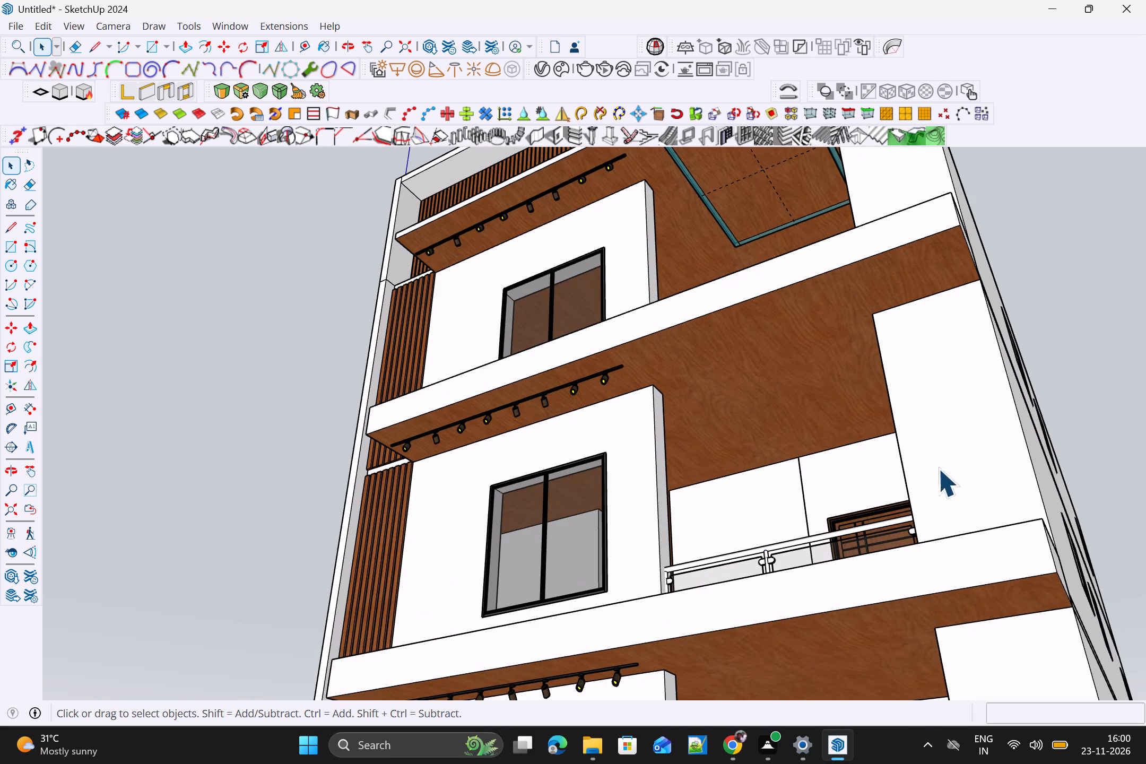
scroll(767, 431, "down", 5)
middle_click_drag(885, 462, 988, 480)
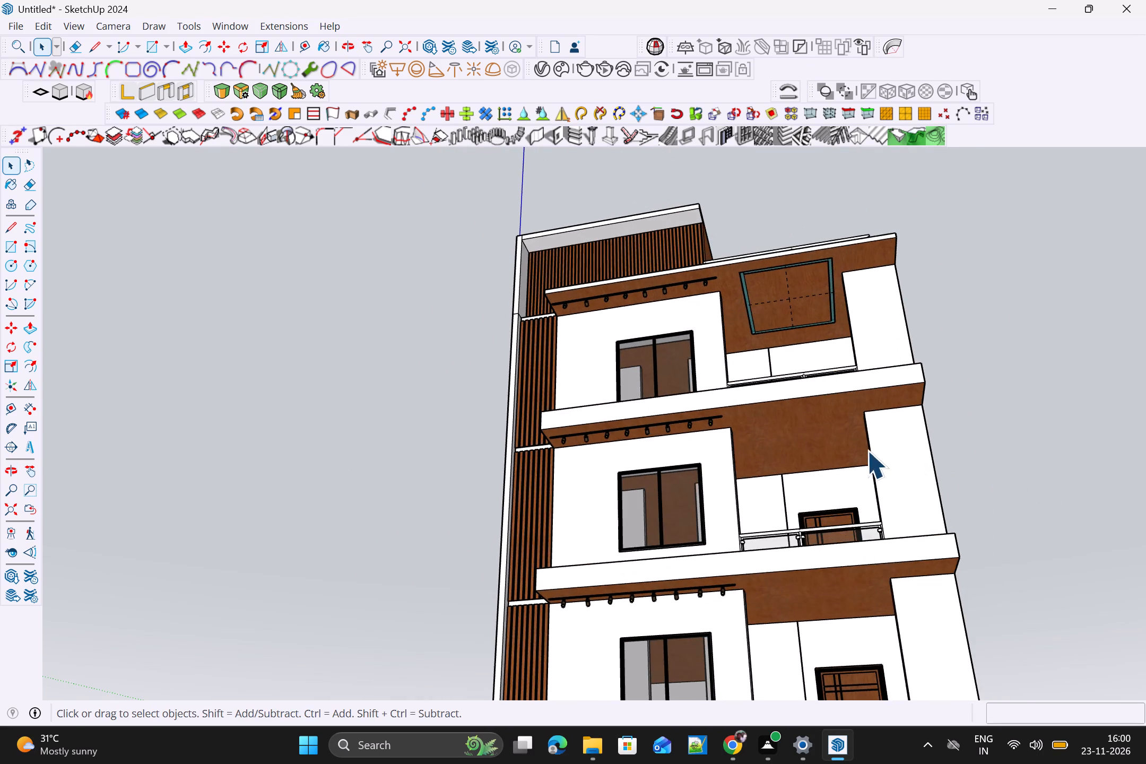
scroll(859, 448, "up", 4)
middle_click(1040, 472)
scroll(844, 438, "up", 2)
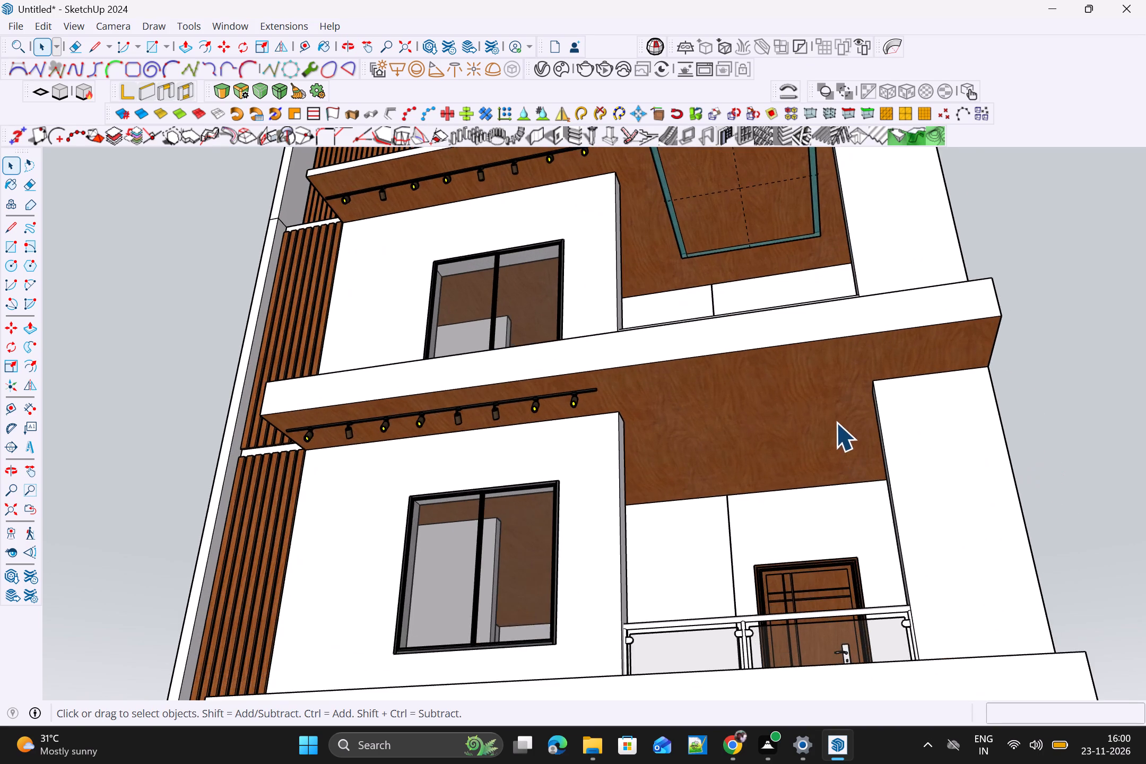
scroll(830, 405, "down", 5)
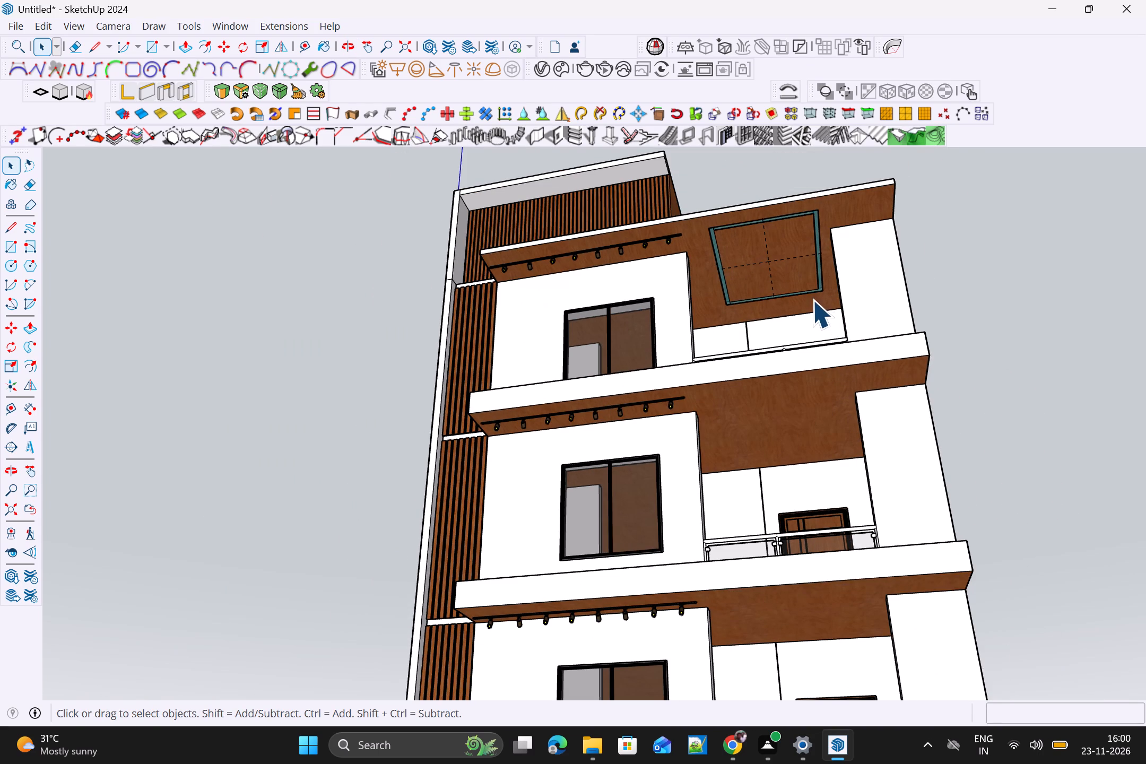
left_click(814, 291)
scroll(814, 291, "up", 3)
double_click(814, 292)
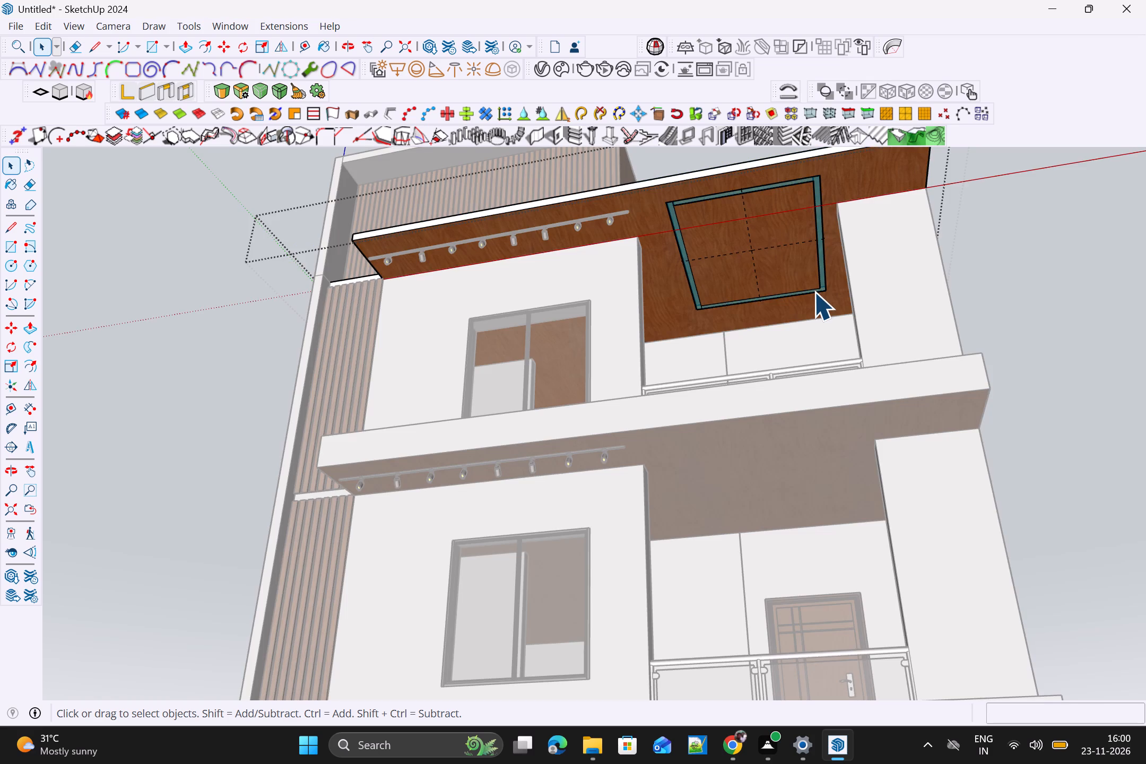
left_click(1060, 438)
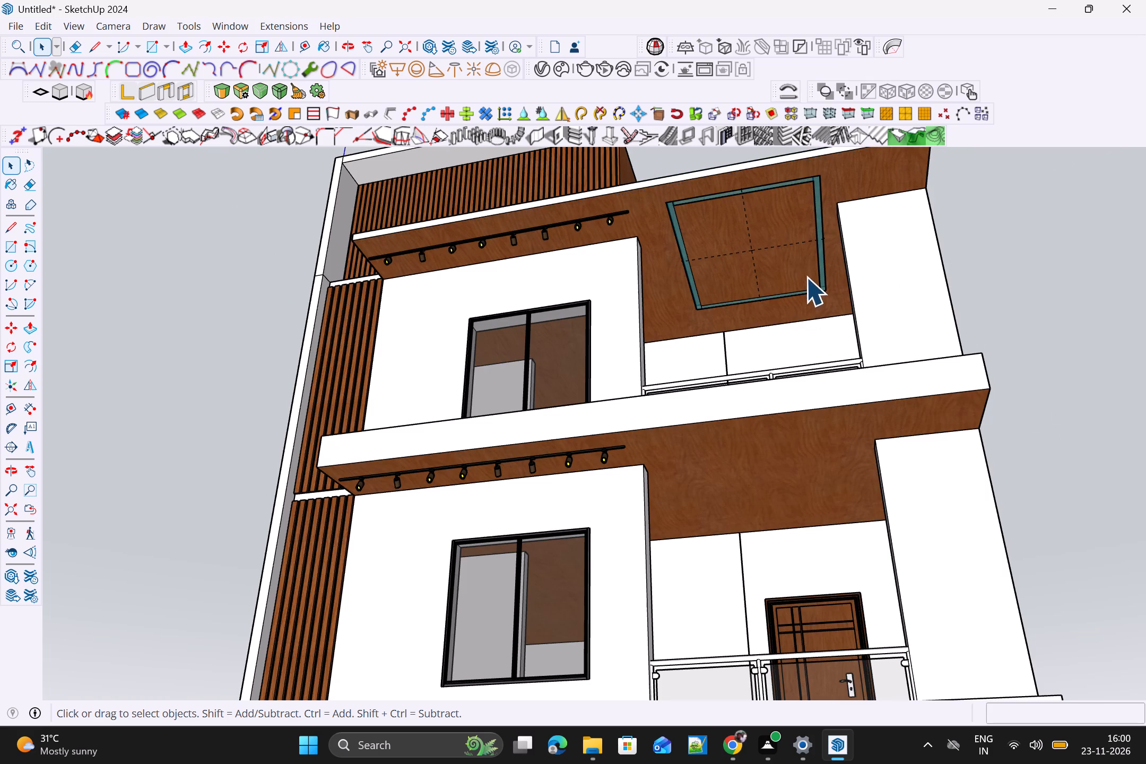
middle_click_drag(832, 484, 933, 458)
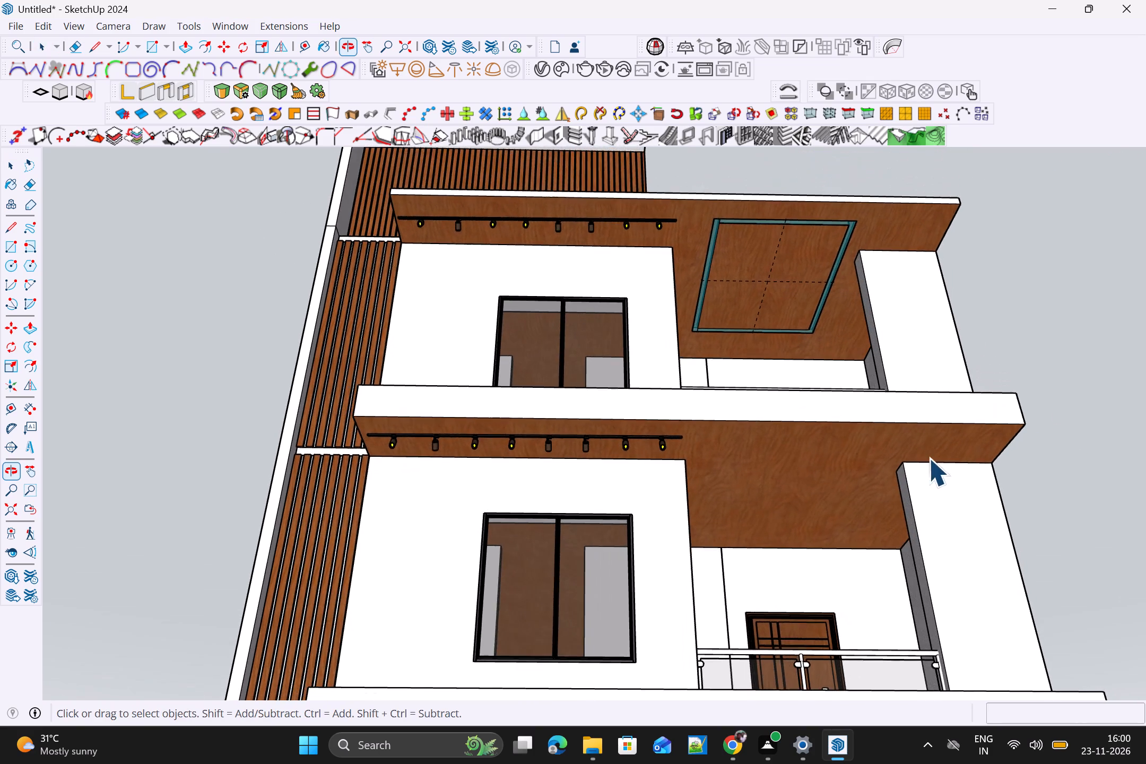
scroll(867, 502, "up", 2)
scroll(956, 564, "down", 3)
middle_click_drag(1061, 687, 988, 701)
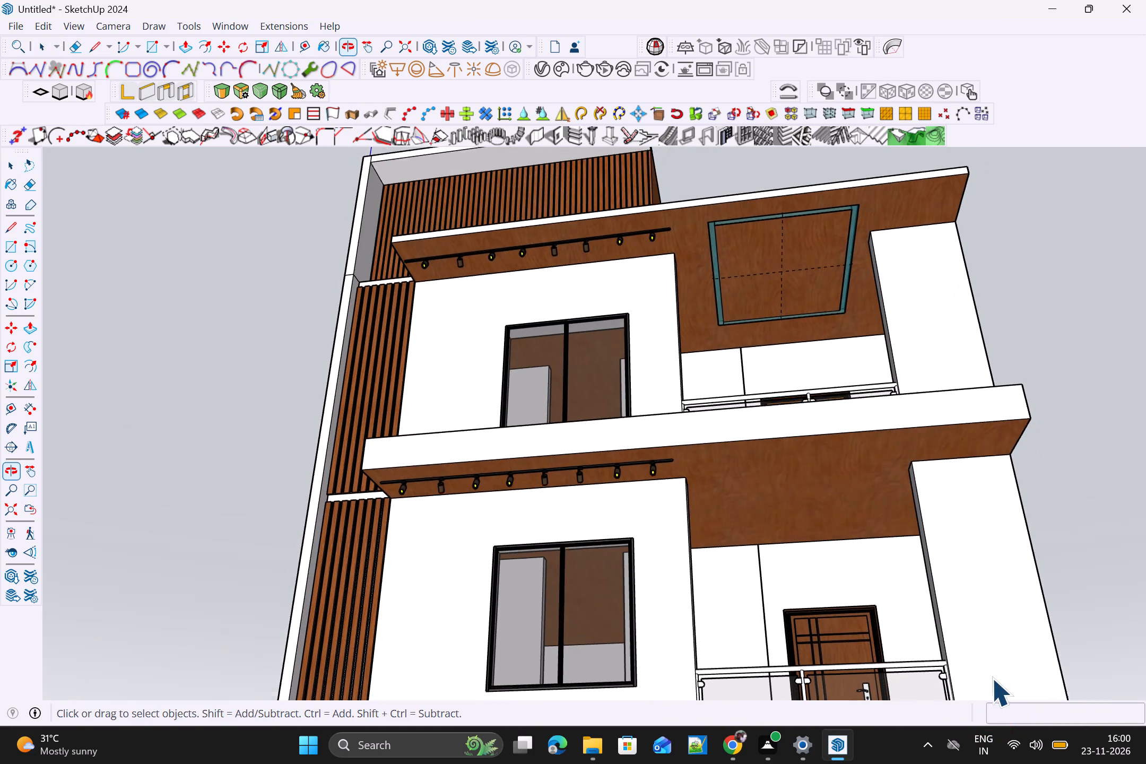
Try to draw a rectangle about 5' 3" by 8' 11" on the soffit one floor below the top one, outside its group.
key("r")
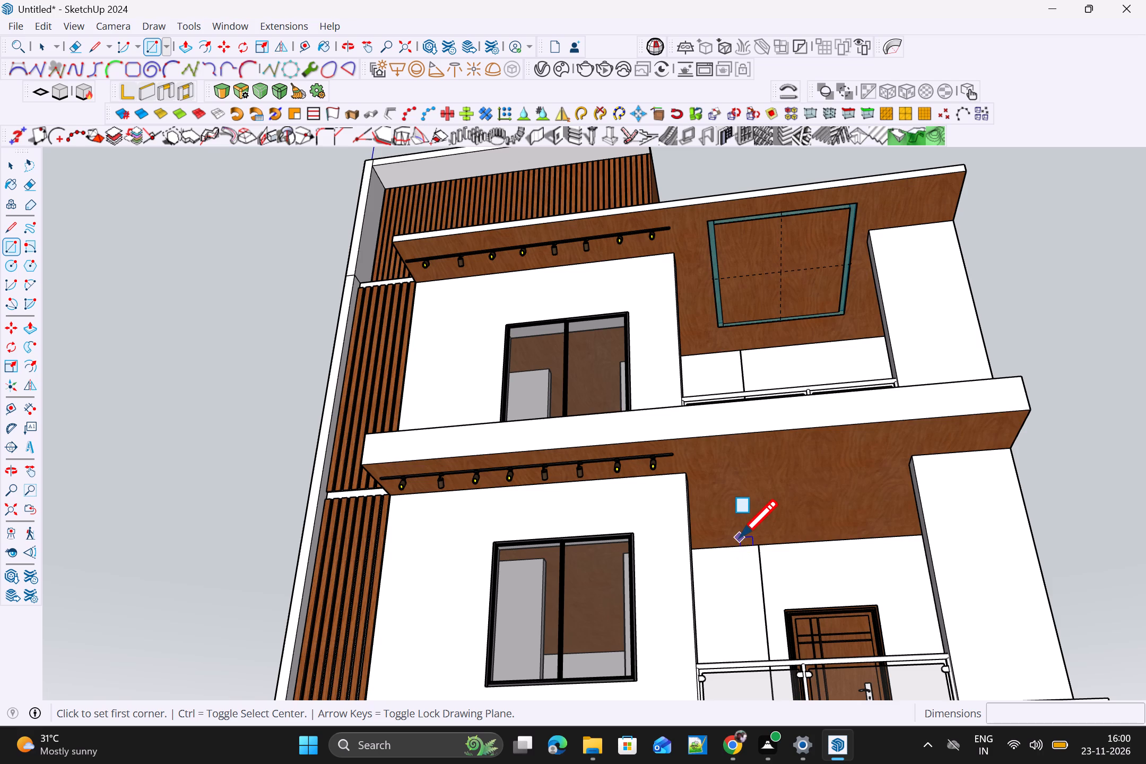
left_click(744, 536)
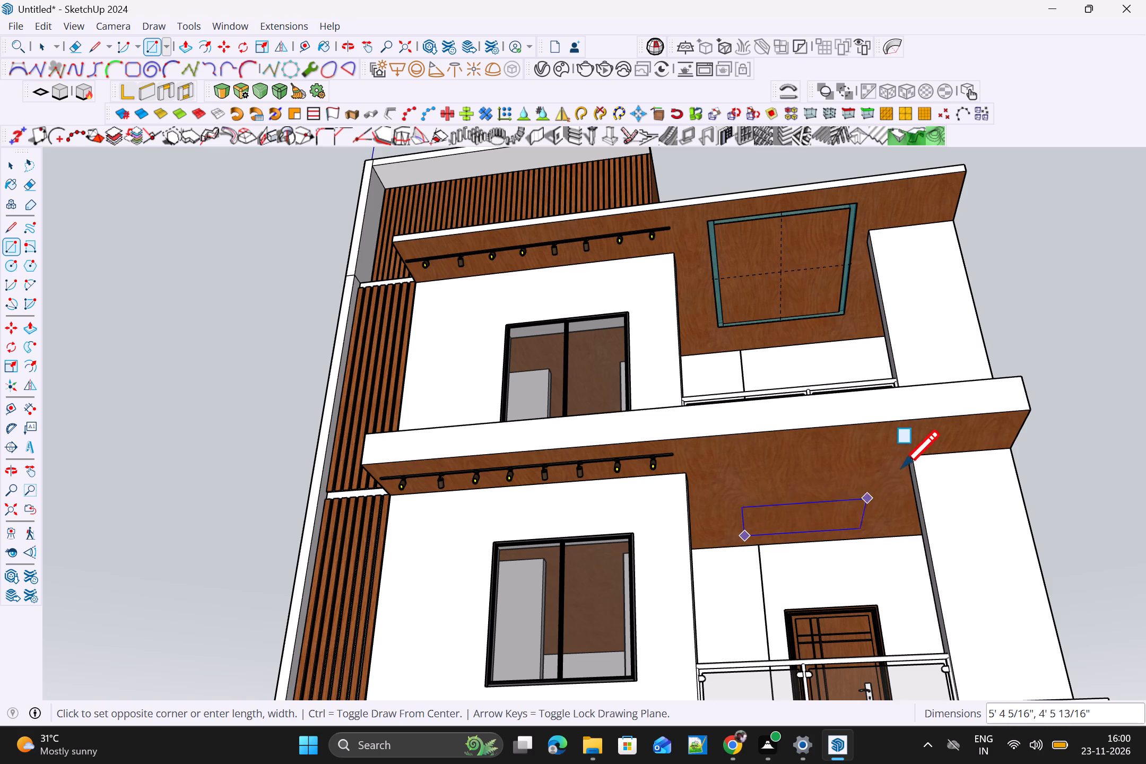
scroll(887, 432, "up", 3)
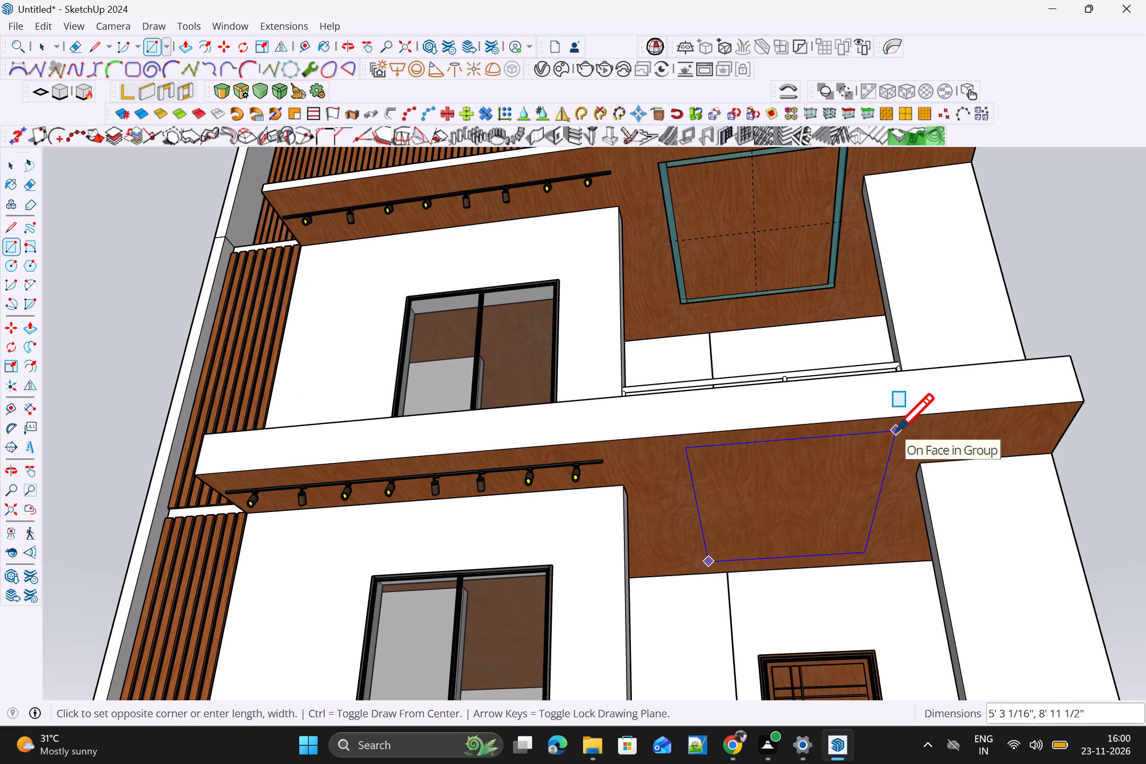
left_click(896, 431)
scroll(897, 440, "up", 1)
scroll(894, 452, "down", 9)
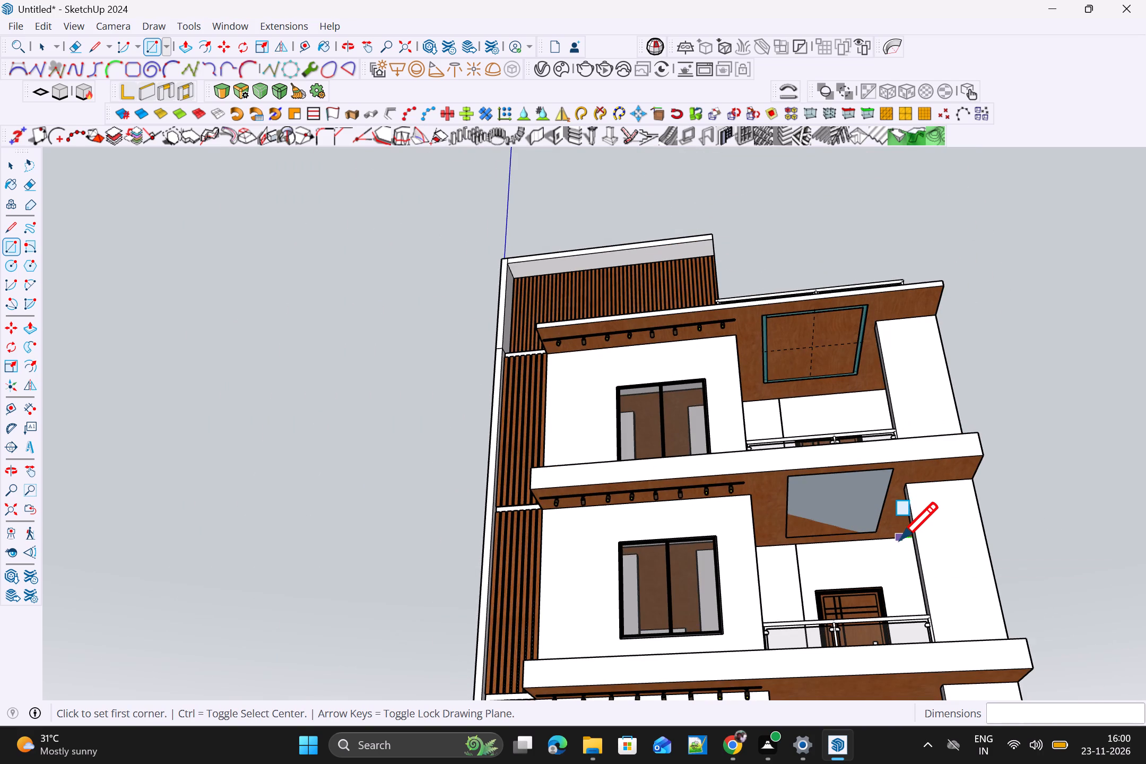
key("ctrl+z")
Inside the slab group one floor below the top, draw a rectangle about 5' 8" by 8' 9" on the balcony soffit.
key("space")
left_click(809, 516)
scroll(823, 518, "up", 3)
triple_click(827, 518)
double_click(829, 517)
left_click(829, 515)
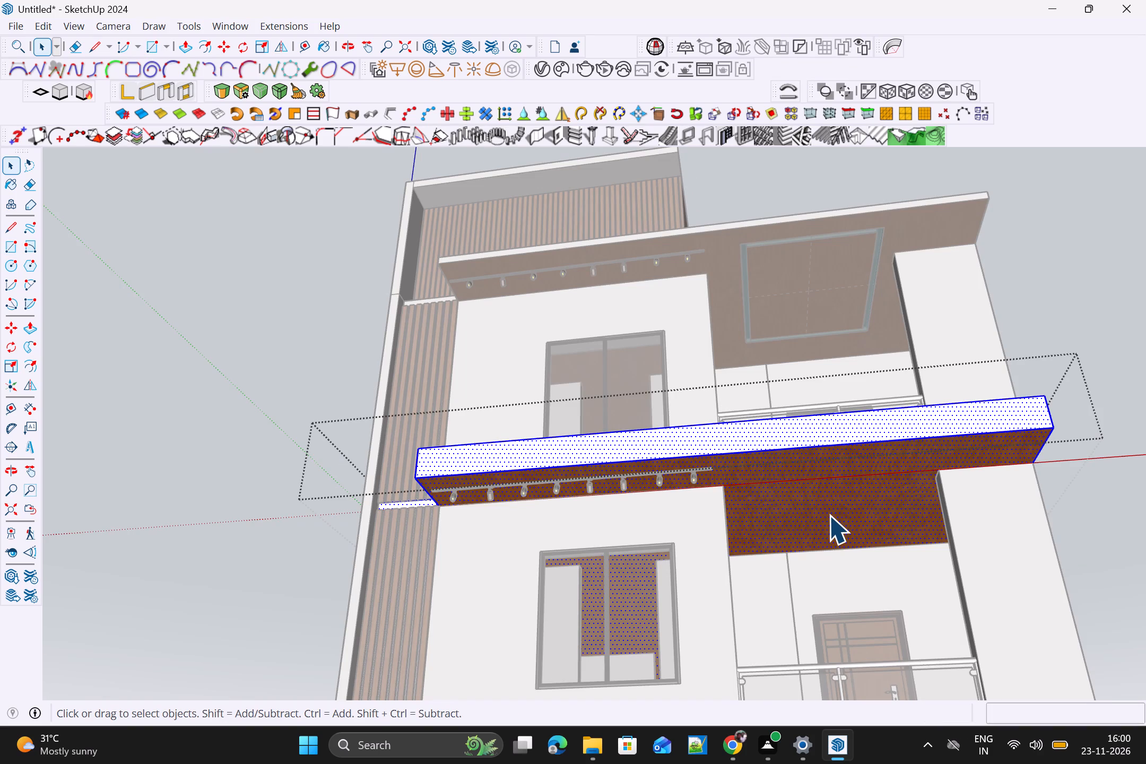
left_click(829, 515)
scroll(835, 513, "up", 4)
scroll(892, 545, "down", 4)
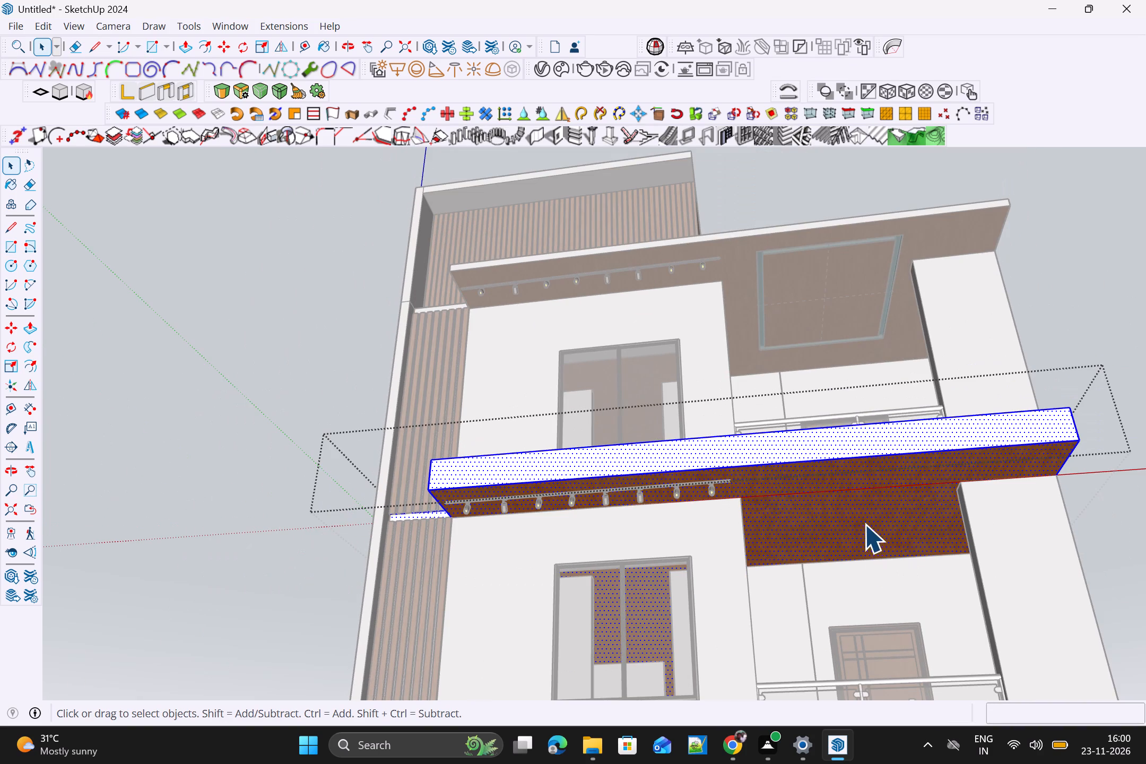
double_click(860, 520)
left_click(865, 509)
scroll(864, 515, "down", 3)
left_click(867, 518)
scroll(904, 532, "up", 2)
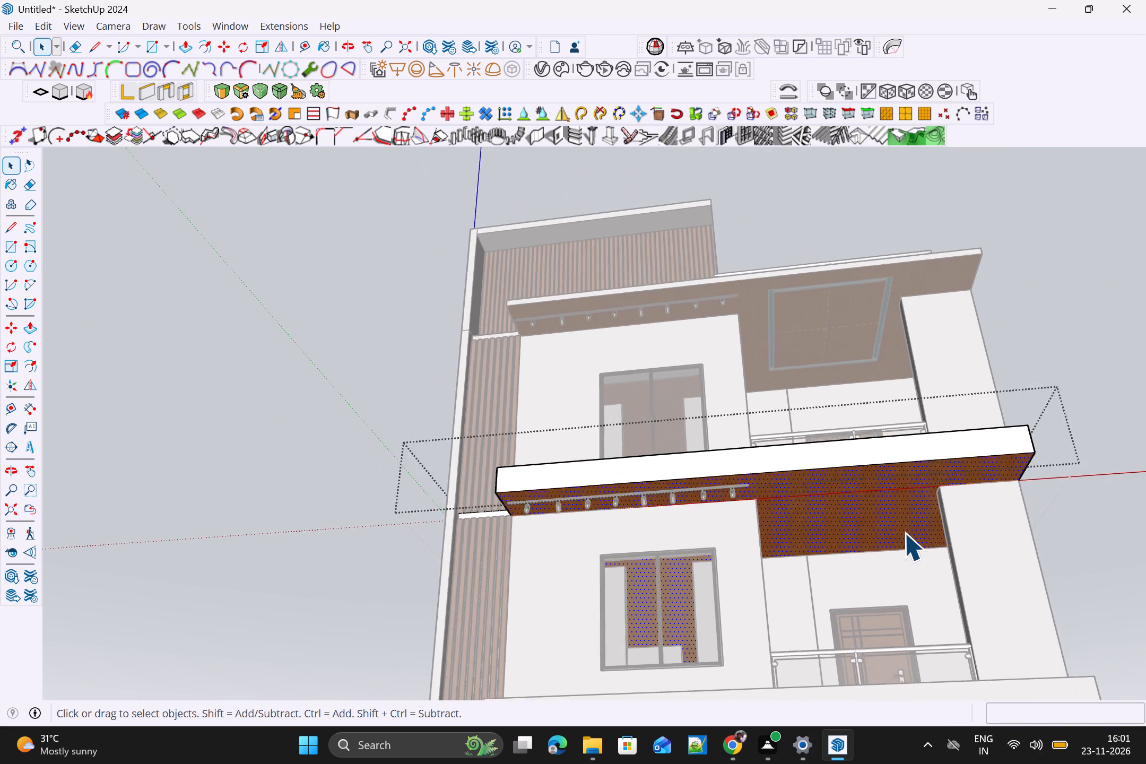
scroll(904, 533, "up", 6)
key("r")
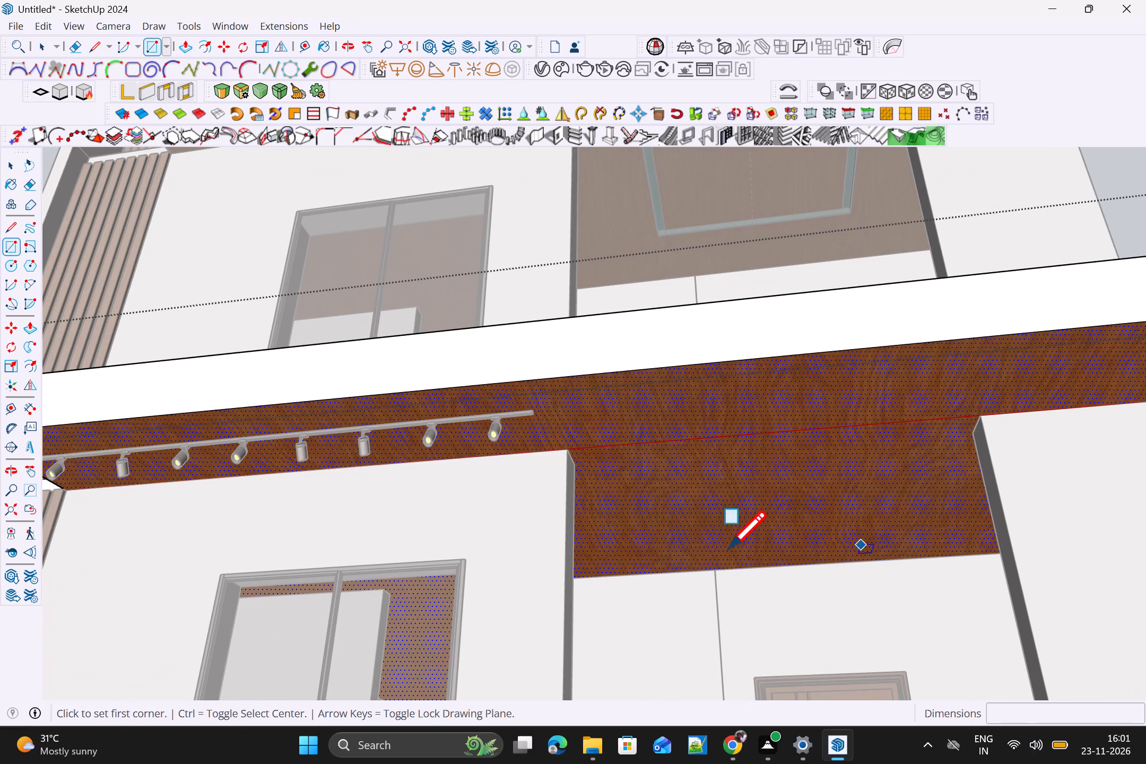
left_click(688, 559)
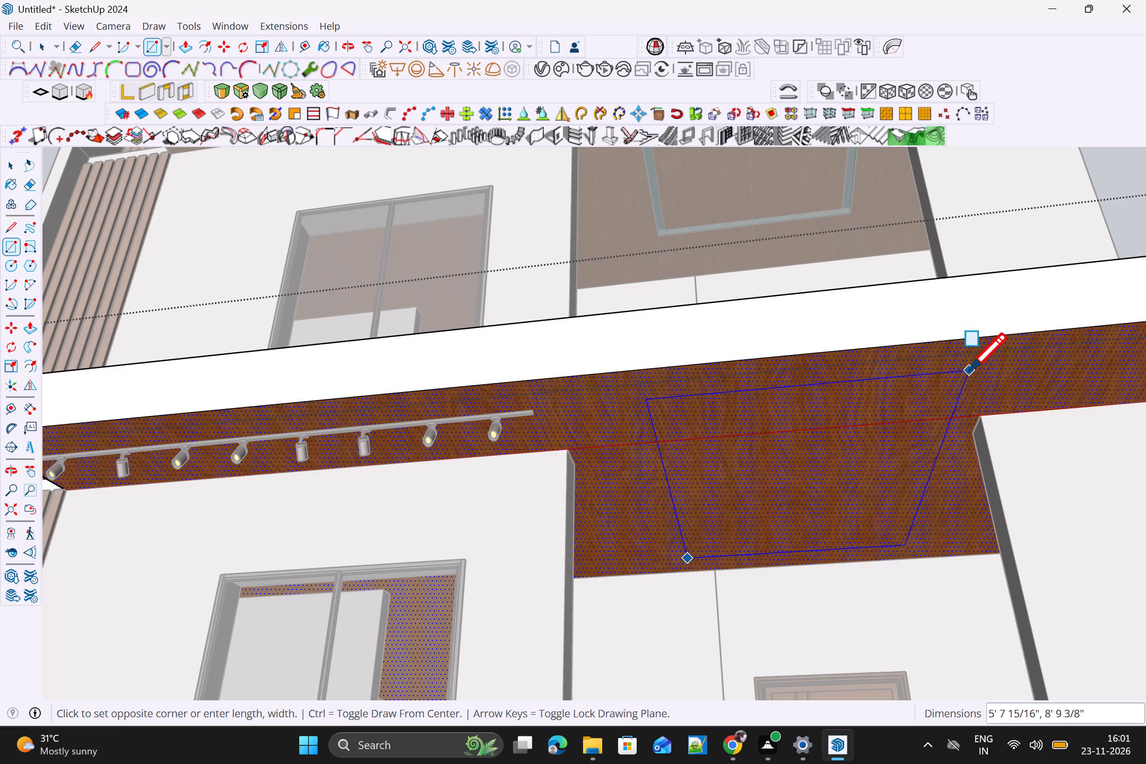
left_click(963, 372)
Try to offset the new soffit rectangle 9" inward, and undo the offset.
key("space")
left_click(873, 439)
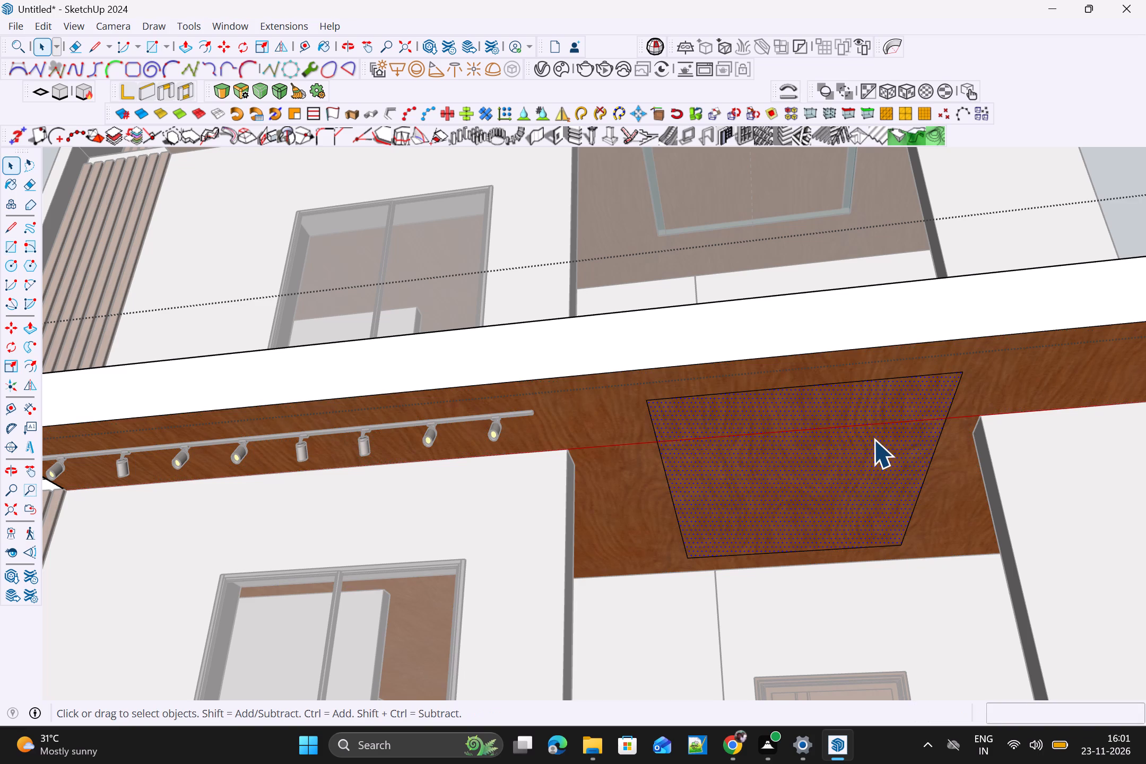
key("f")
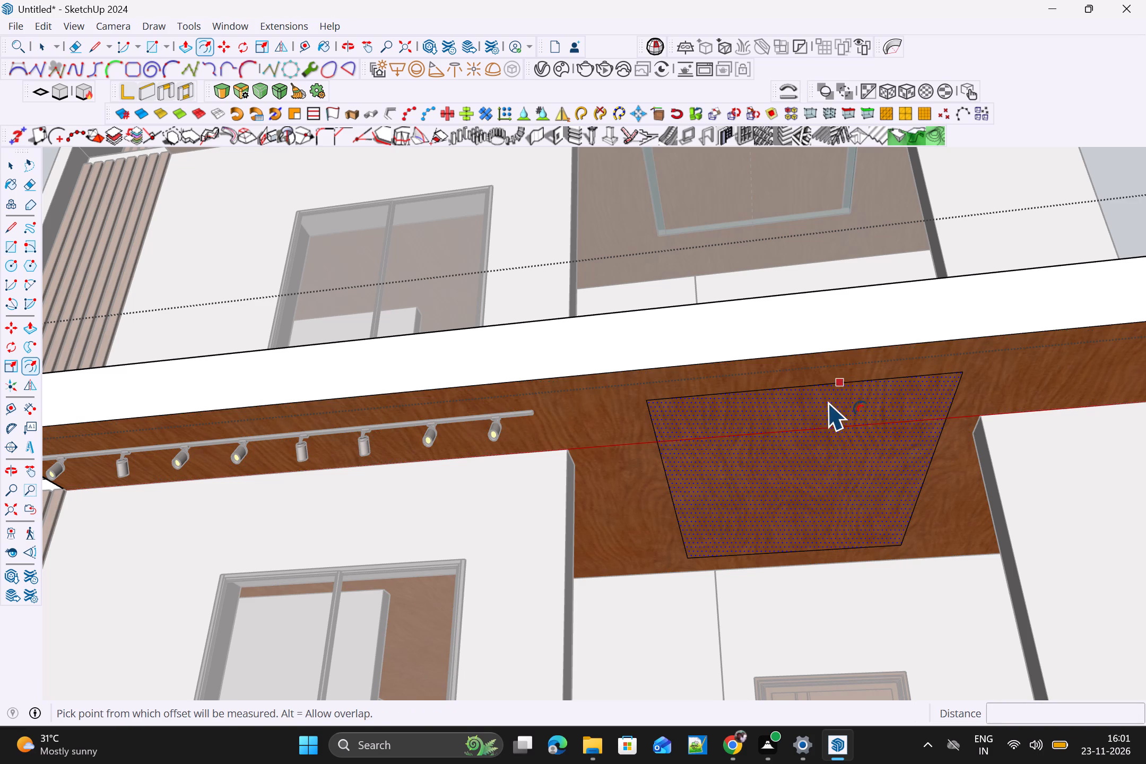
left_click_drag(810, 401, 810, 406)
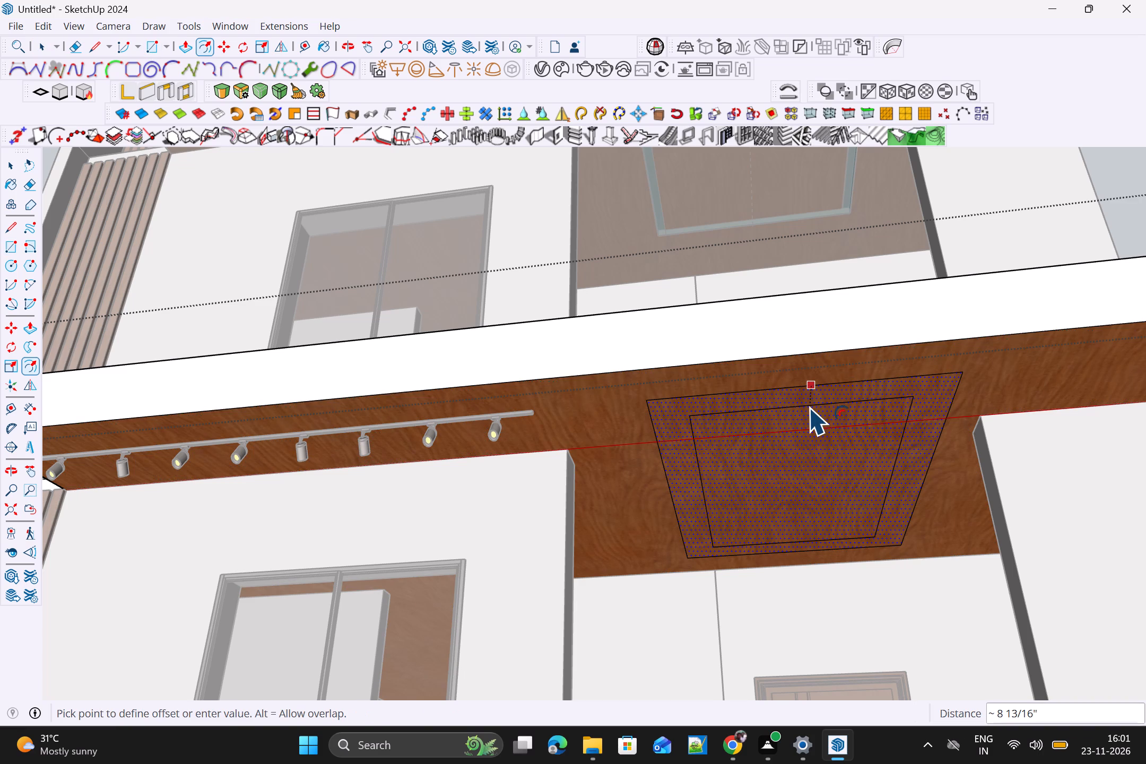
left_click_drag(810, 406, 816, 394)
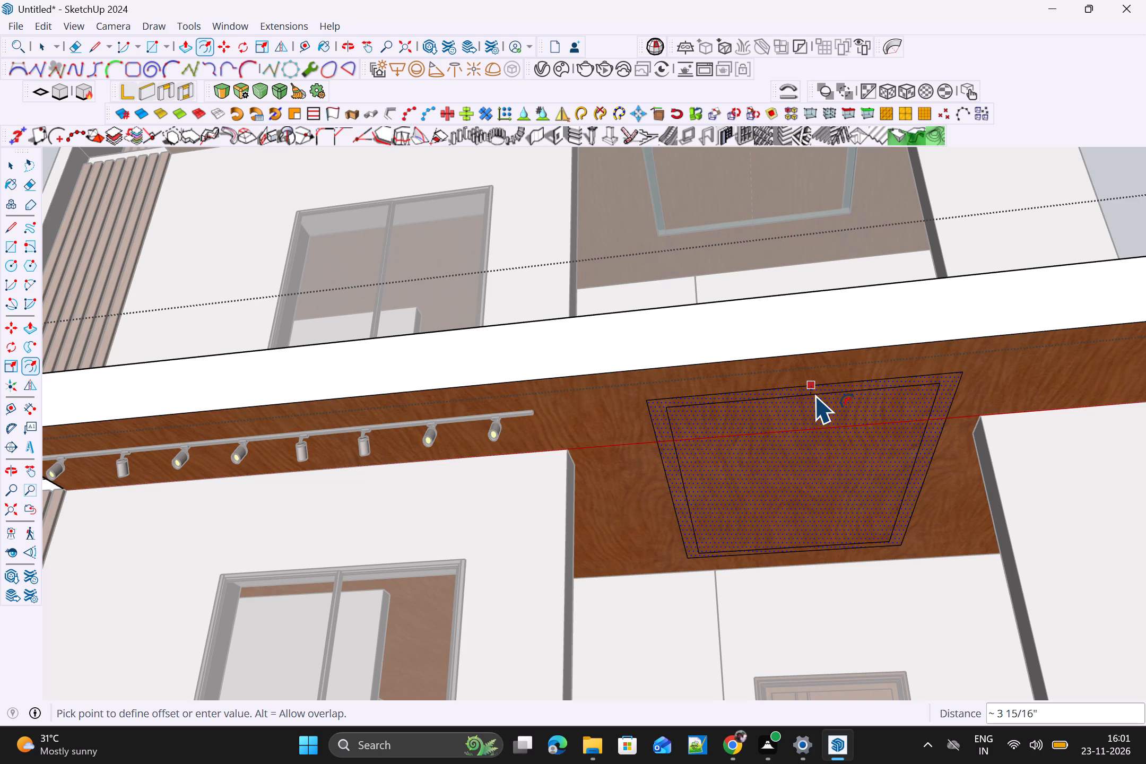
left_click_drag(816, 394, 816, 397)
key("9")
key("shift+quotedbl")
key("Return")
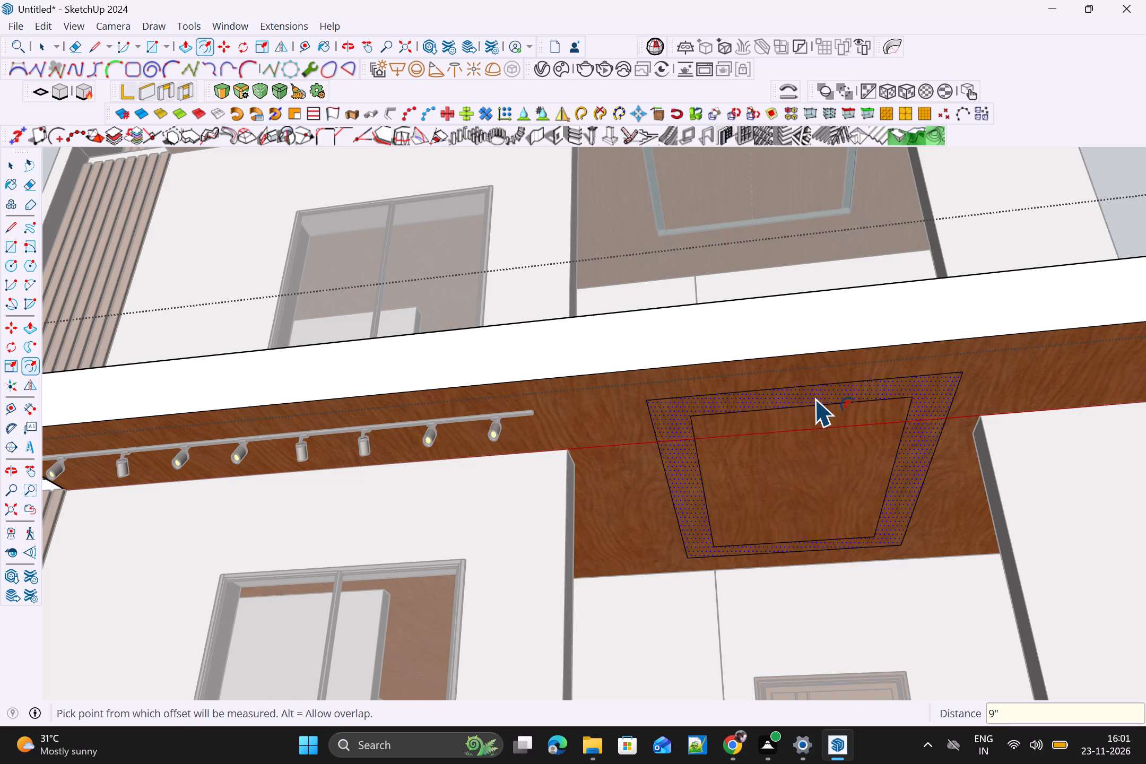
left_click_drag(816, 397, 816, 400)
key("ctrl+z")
Offset the balcony soffit rectangle 3" inward to form a narrow border.
left_click_drag(814, 395, 815, 401)
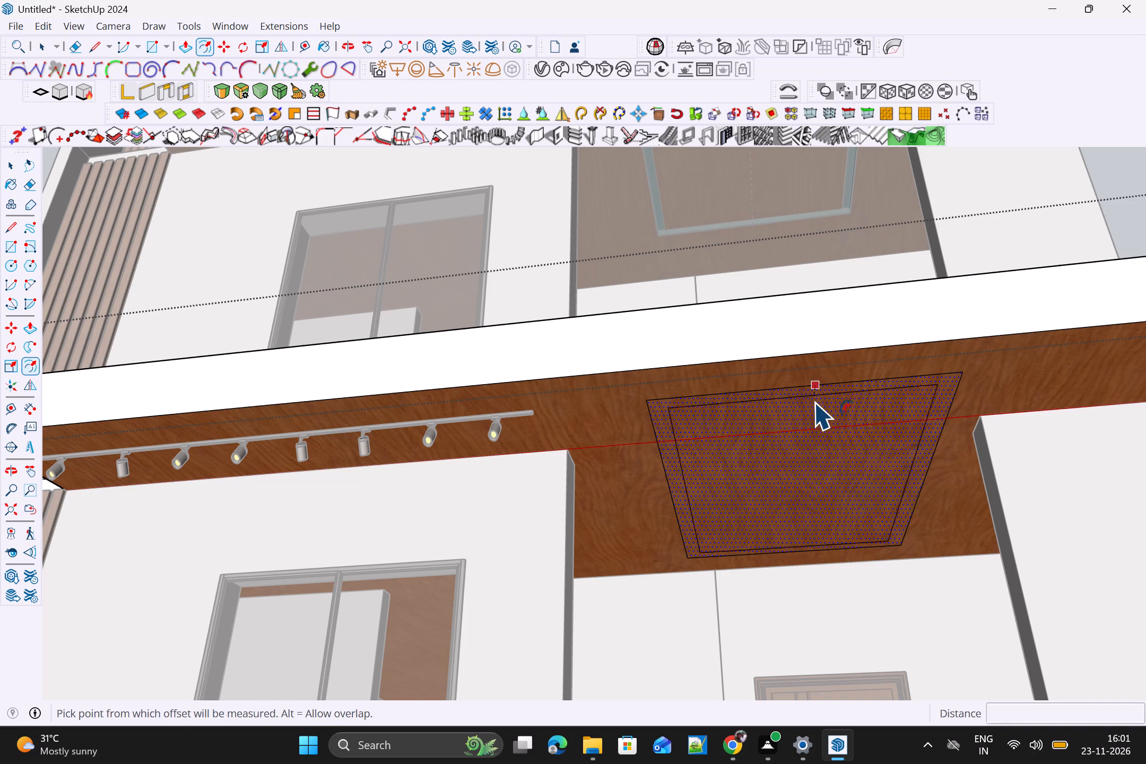
left_click_drag(815, 401, 816, 402)
key("3")
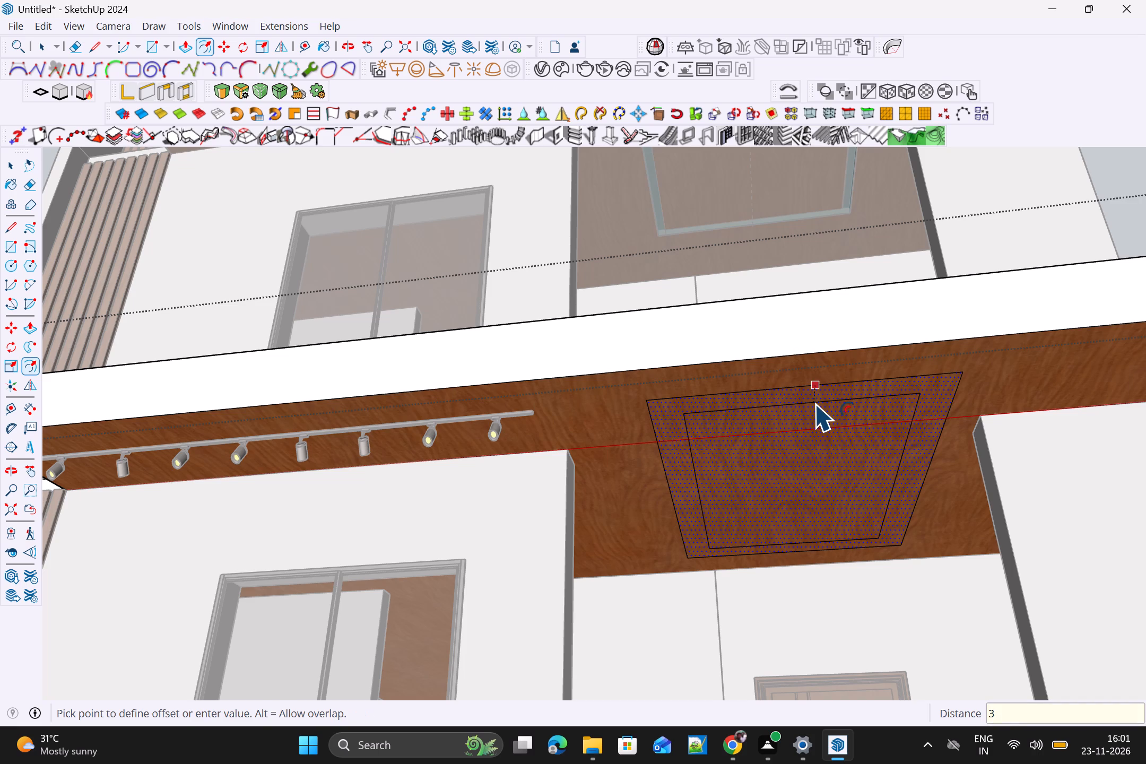
left_click_drag(816, 402, 818, 403)
key("shift+quotedbl")
key("Return")
scroll(810, 419, "up", 4)
key("space")
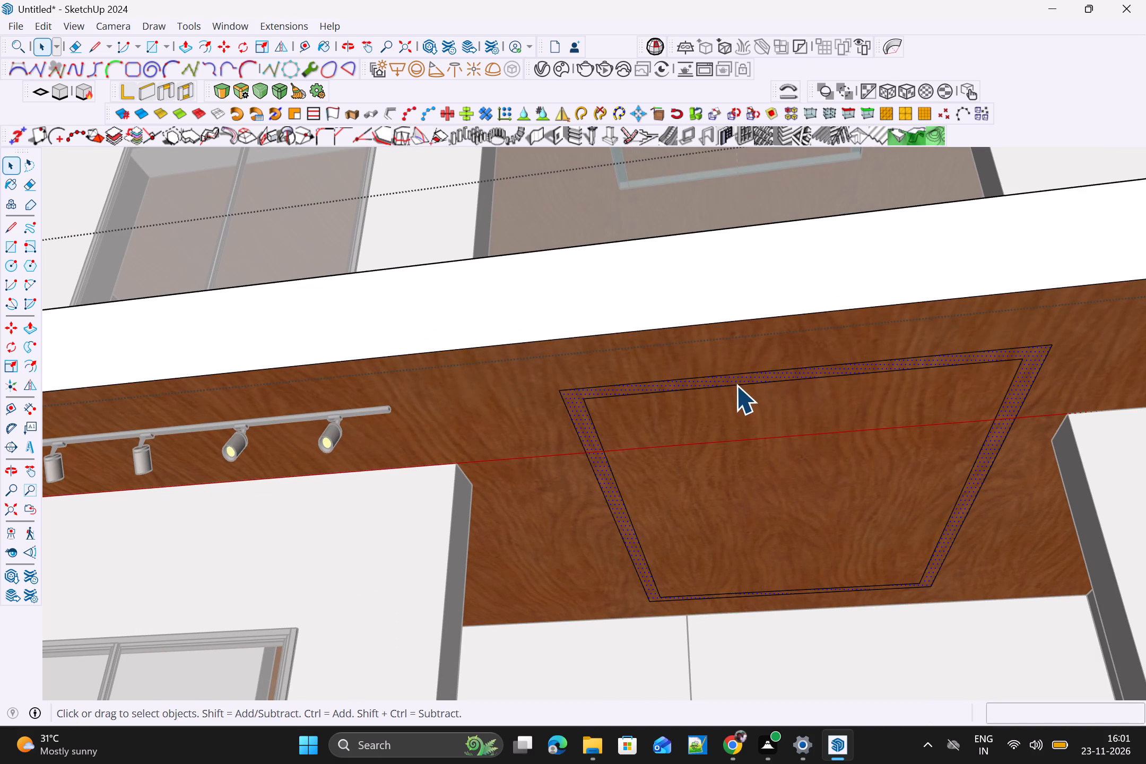
Push the 3" border about 1 3/16" up into the slab to form a ceiling groove.
key("p")
scroll(710, 376, "up", 11)
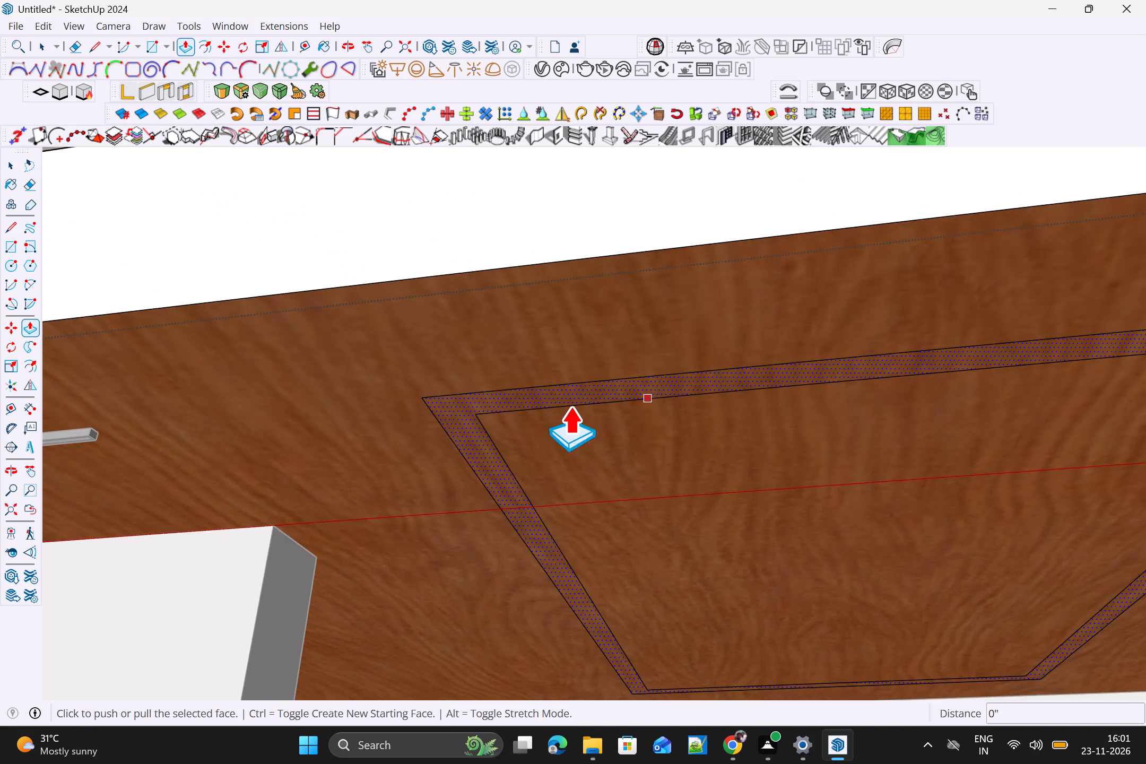
scroll(537, 408, "up", 5)
left_click(462, 401)
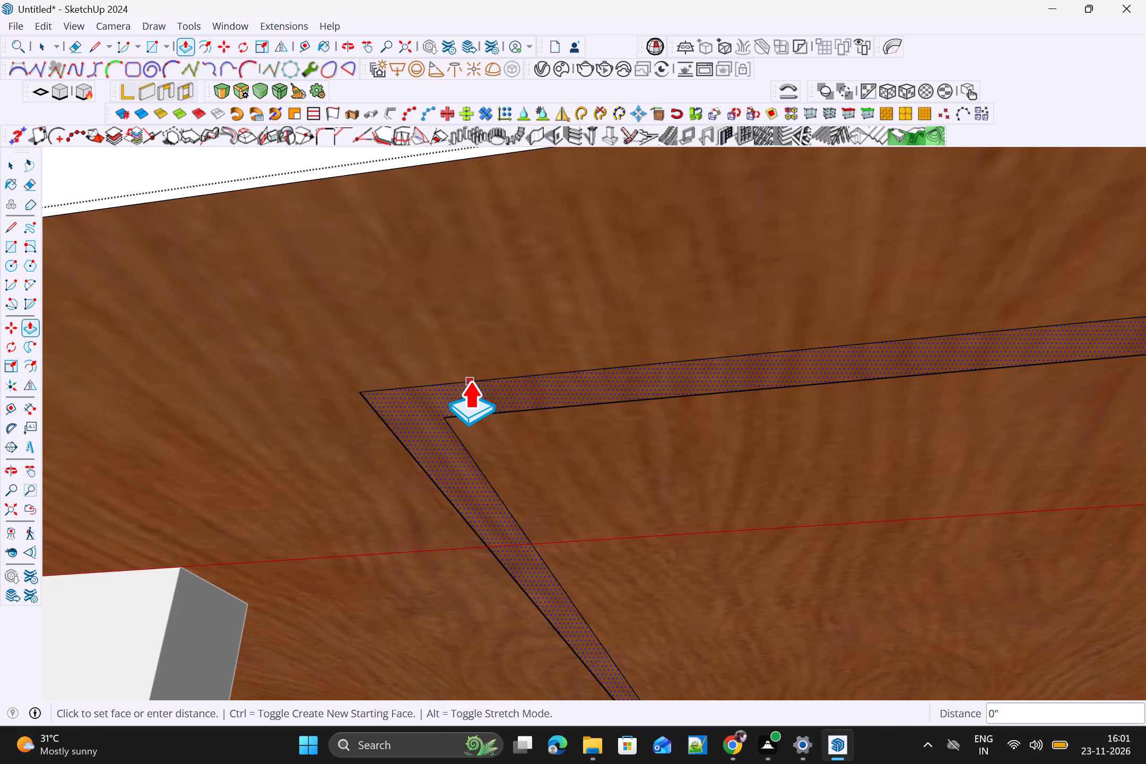
scroll(506, 387, "up", 10)
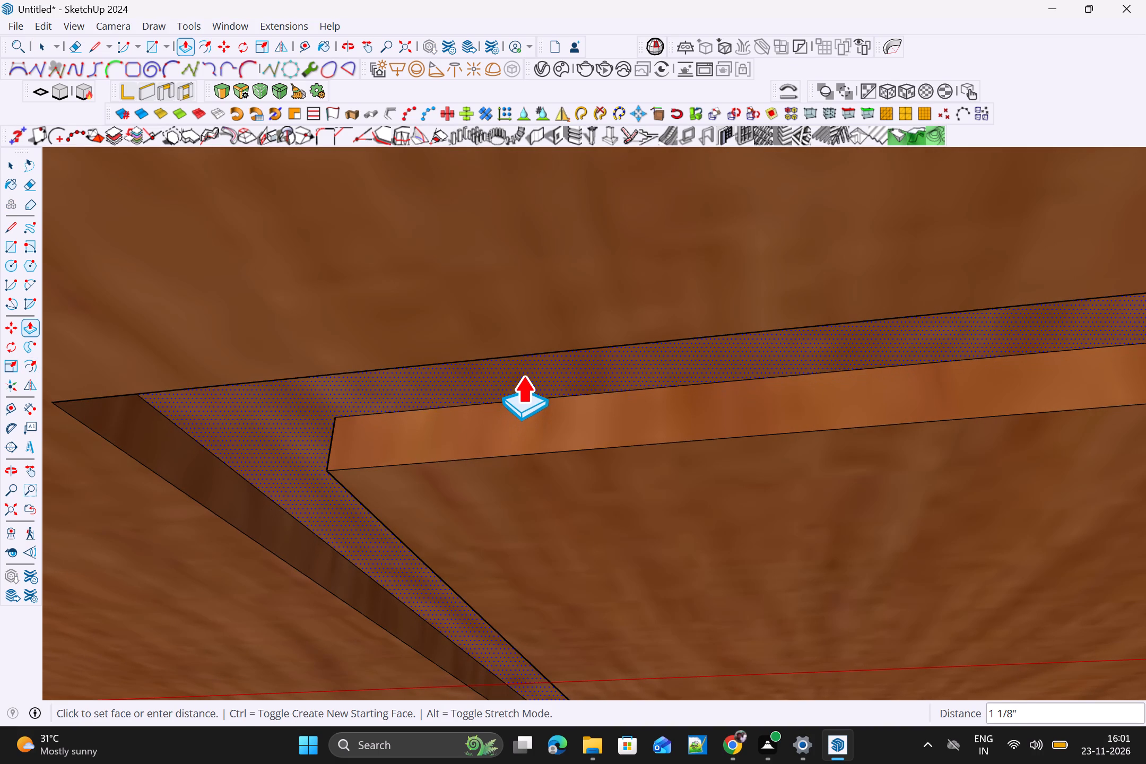
left_click(525, 370)
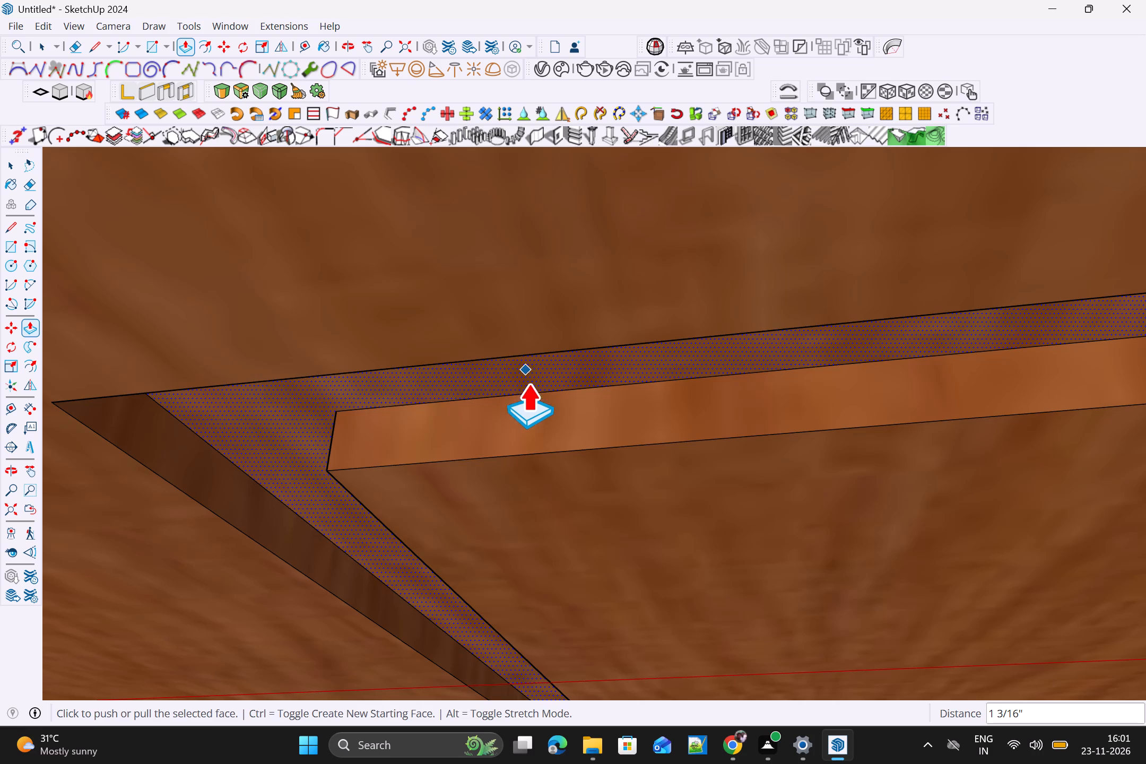
scroll(541, 408, "down", 20)
scroll(541, 408, "down", 16)
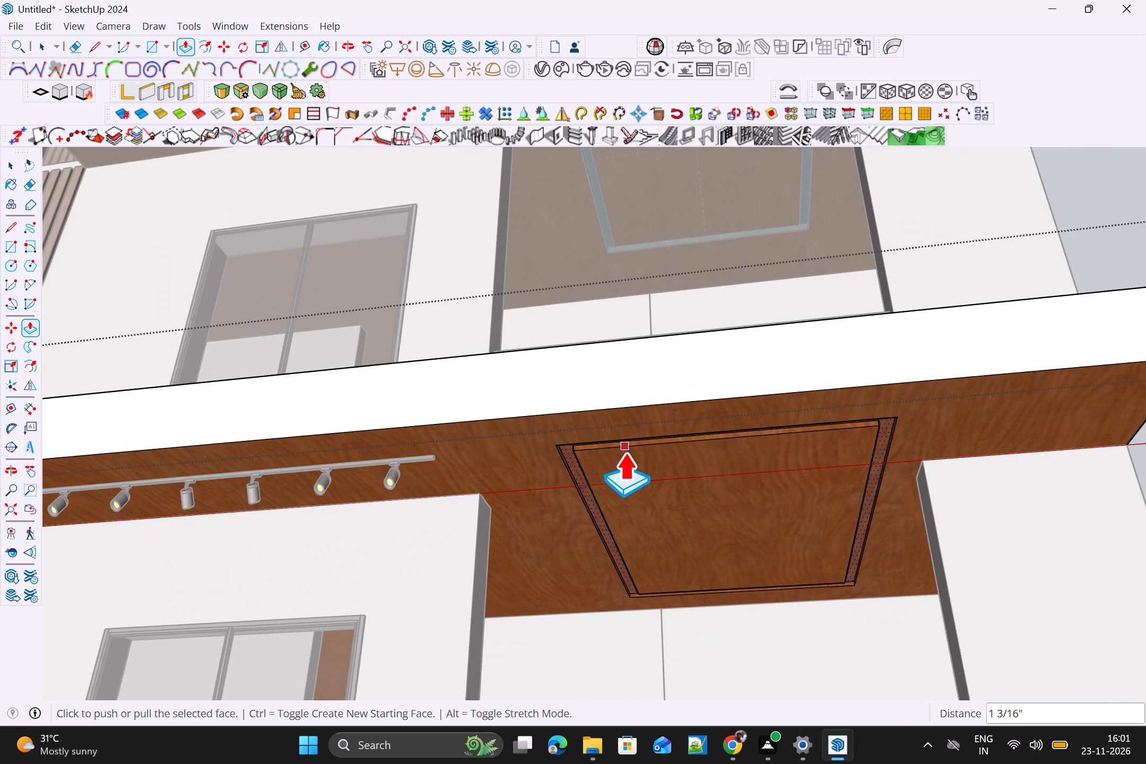
key("space")
Select the new groove's base together with its inner and outer side faces, and make them a group.
scroll(597, 468, "up", 6)
scroll(530, 479, "up", 8)
scroll(571, 471, "down", 8)
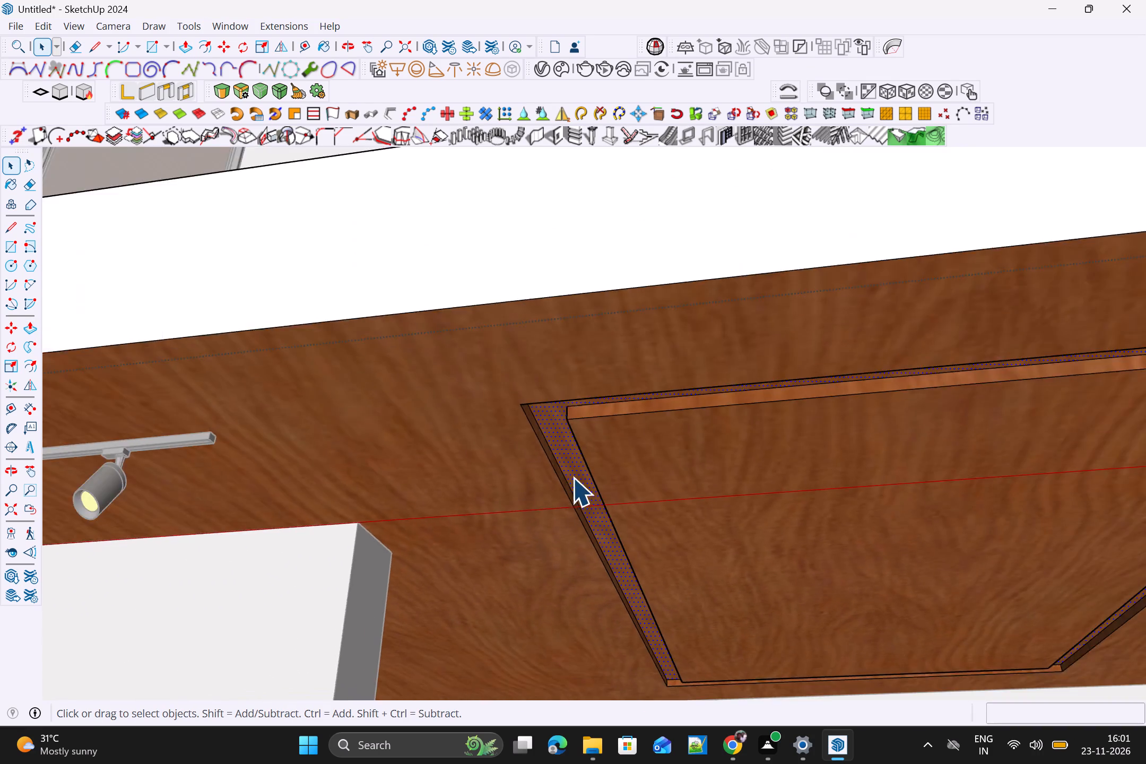
scroll(572, 477, "down", 3)
scroll(579, 474, "up", 5)
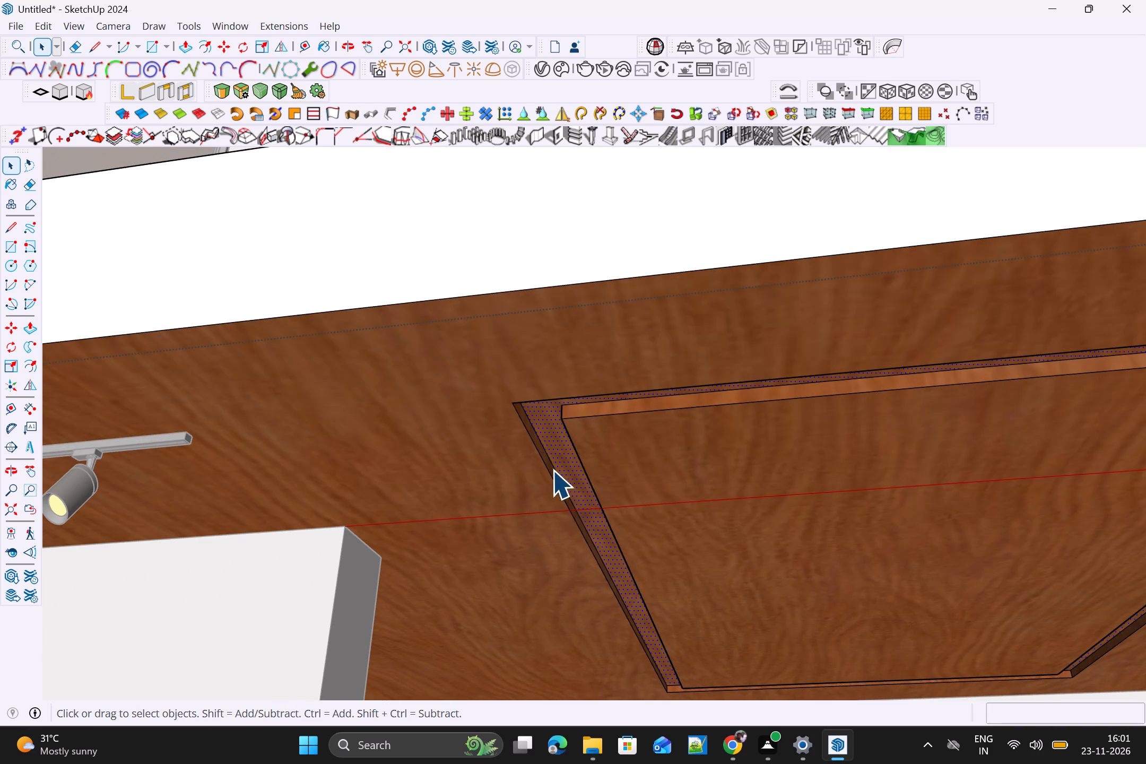
scroll(556, 471, "up", 4)
middle_click_drag(533, 560, 483, 598)
scroll(490, 558, "up", 5)
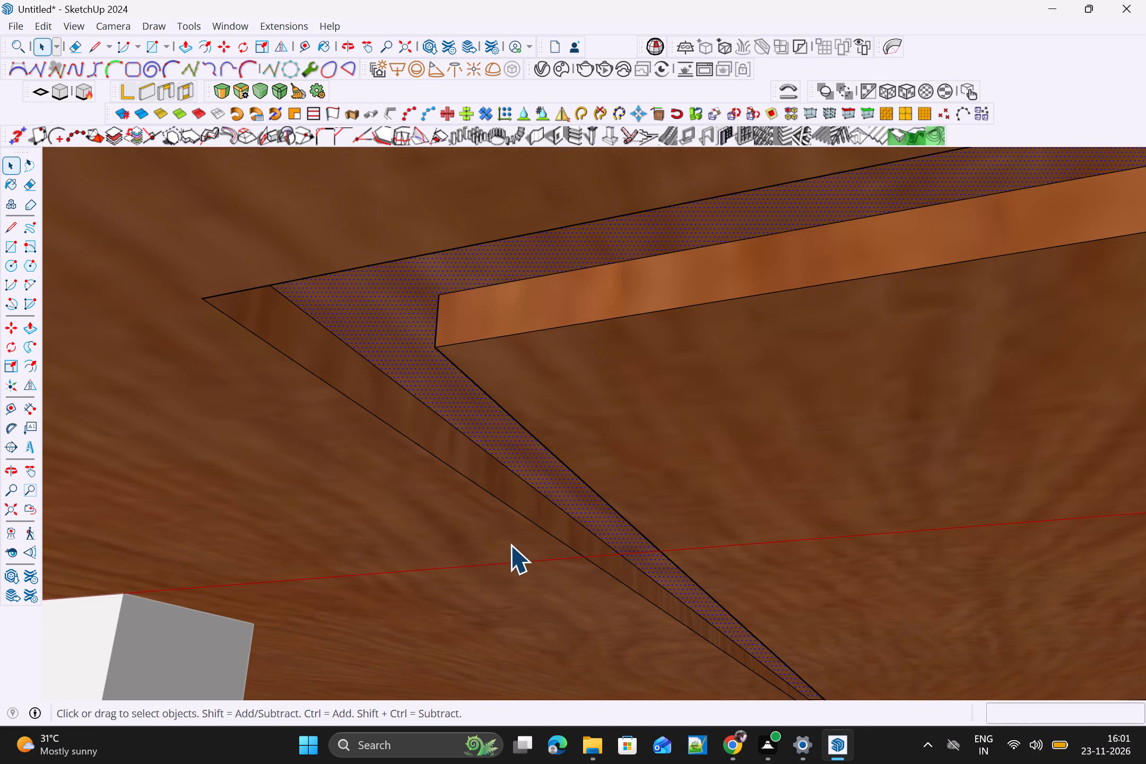
left_click(514, 495, "shift")
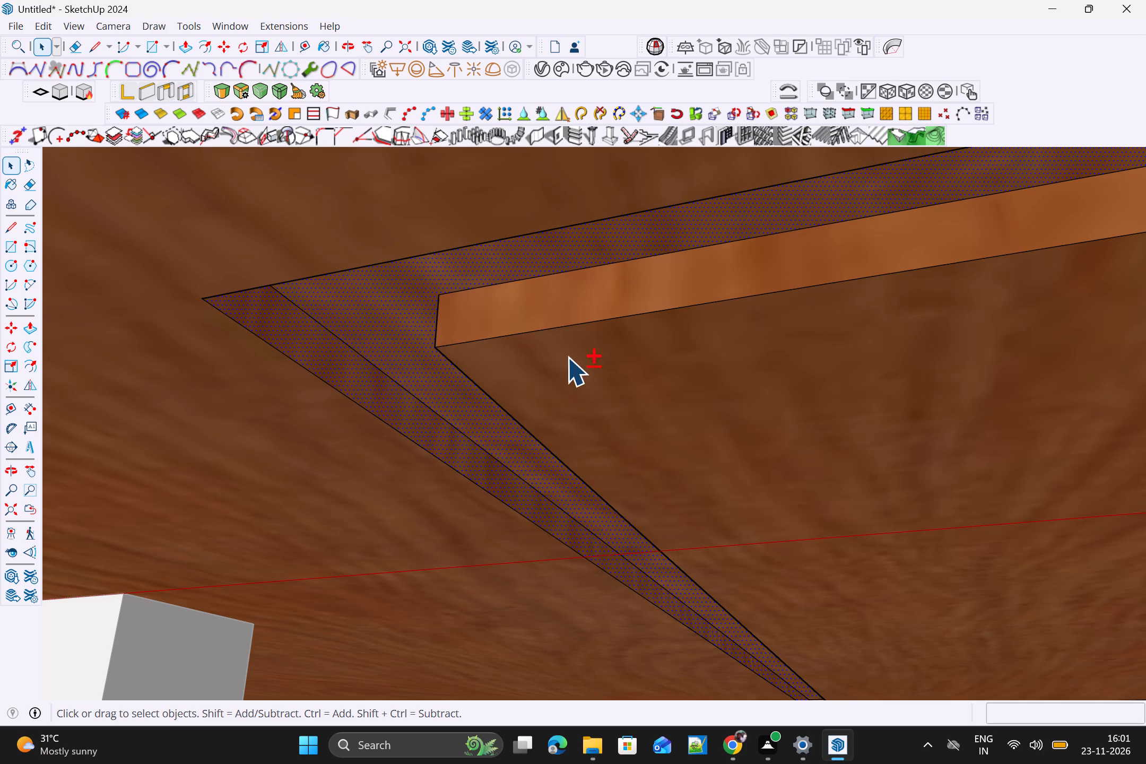
left_click(550, 316, "shift")
scroll(480, 366, "down", 6, "shift")
scroll(433, 491, "down", 10, "shift")
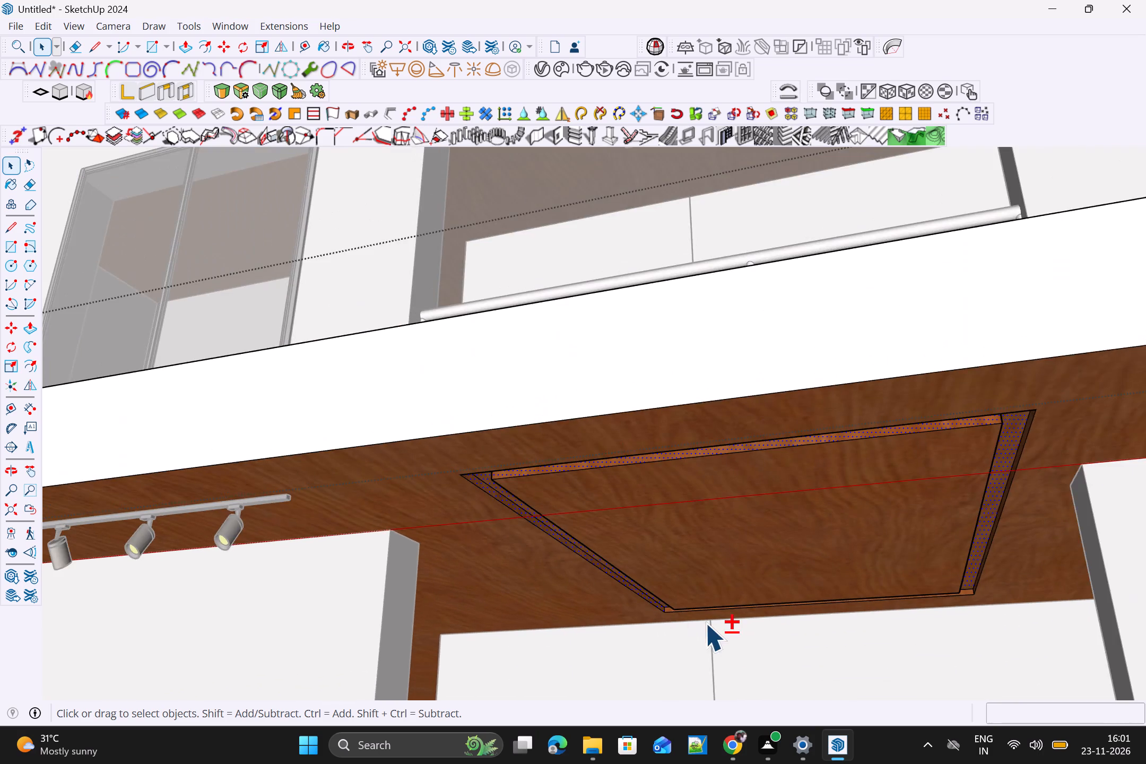
scroll(714, 623, "up", 15, "shift")
left_click(700, 543, "shift")
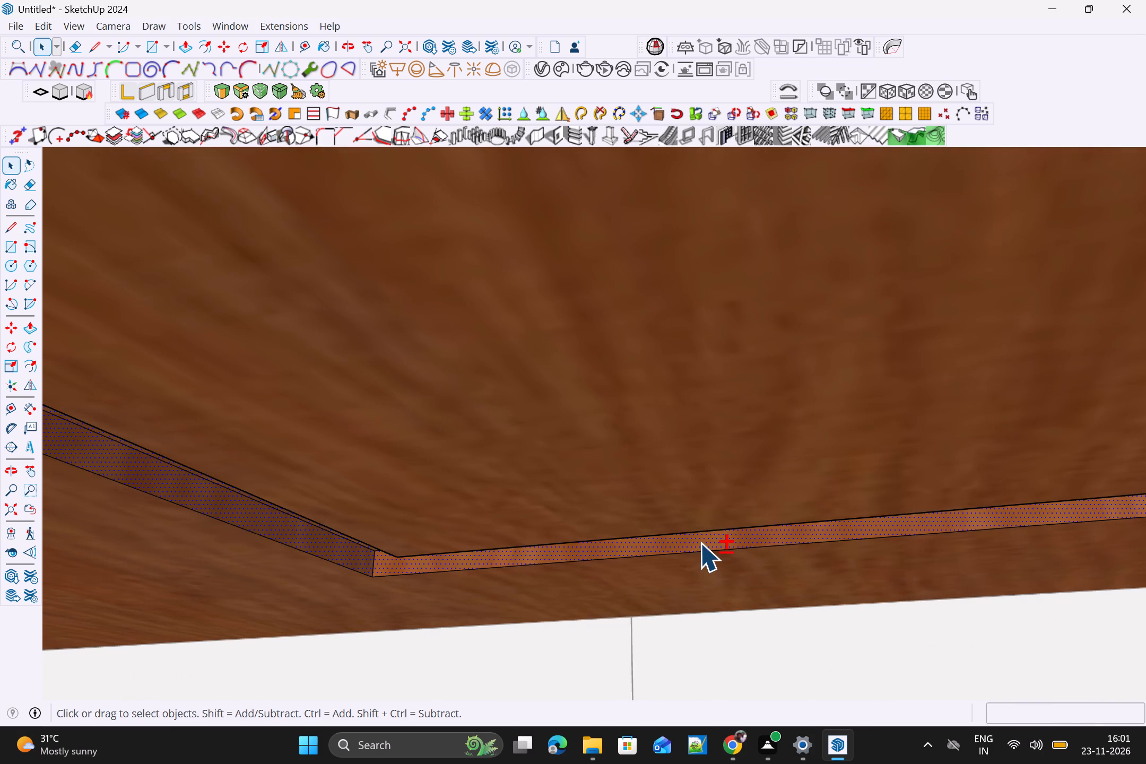
scroll(702, 544, "down", 20, "shift")
scroll(702, 544, "down", 3, "shift")
scroll(945, 498, "up", 2, "shift")
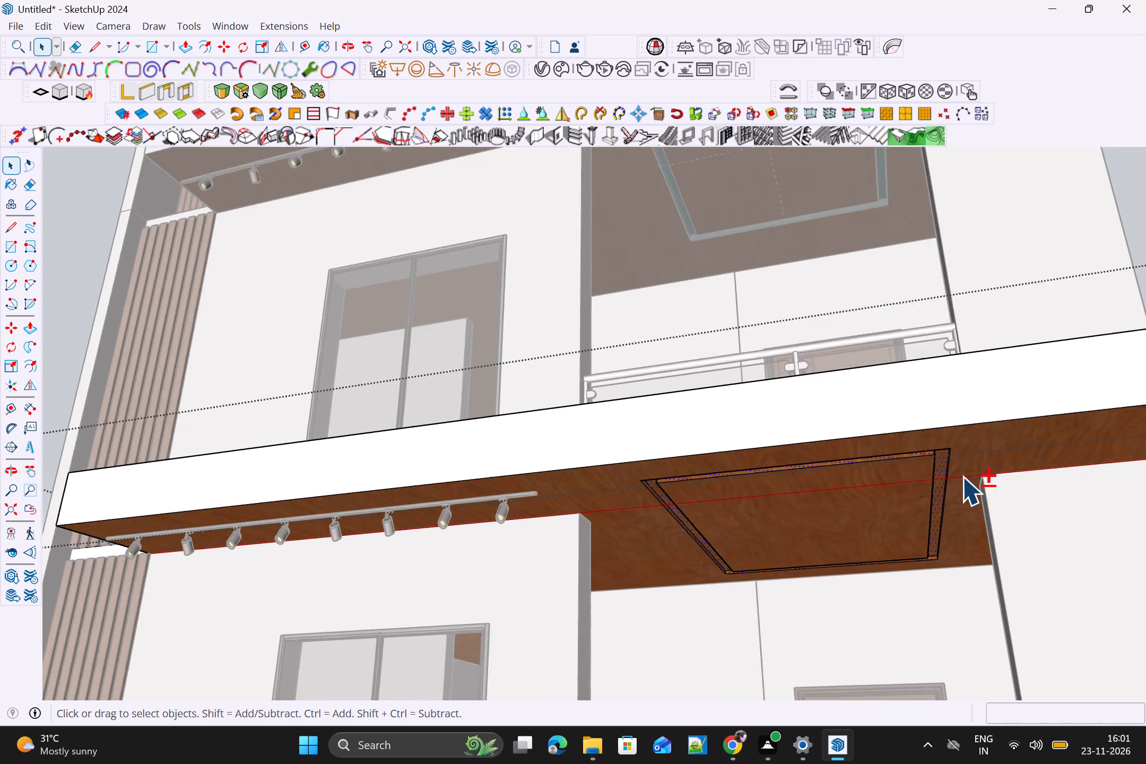
scroll(962, 476, "up", 7, "shift")
scroll(922, 452, "up", 6, "shift")
middle_click_drag(765, 519, 697, 533, "shift")
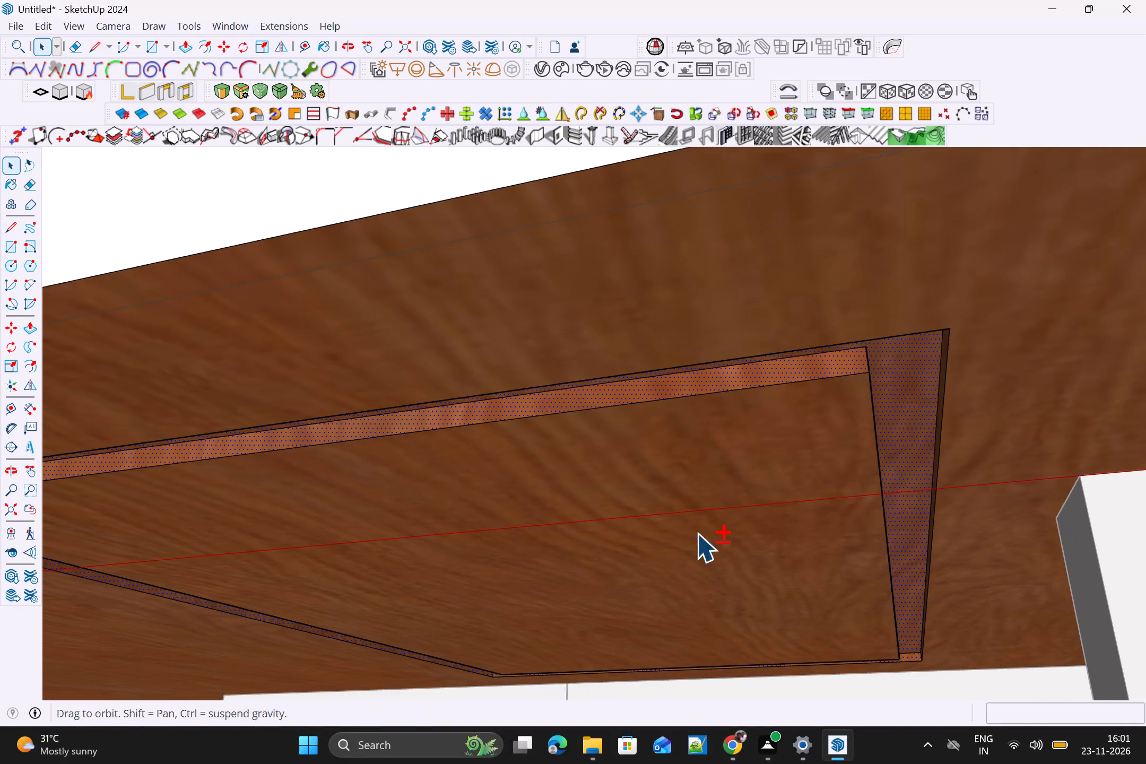
middle_click_drag(697, 533, 700, 533, "shift")
scroll(847, 519, "up", 1, "shift")
middle_click_drag(720, 544, 563, 567, "shift")
scroll(605, 505, "up", 4, "shift")
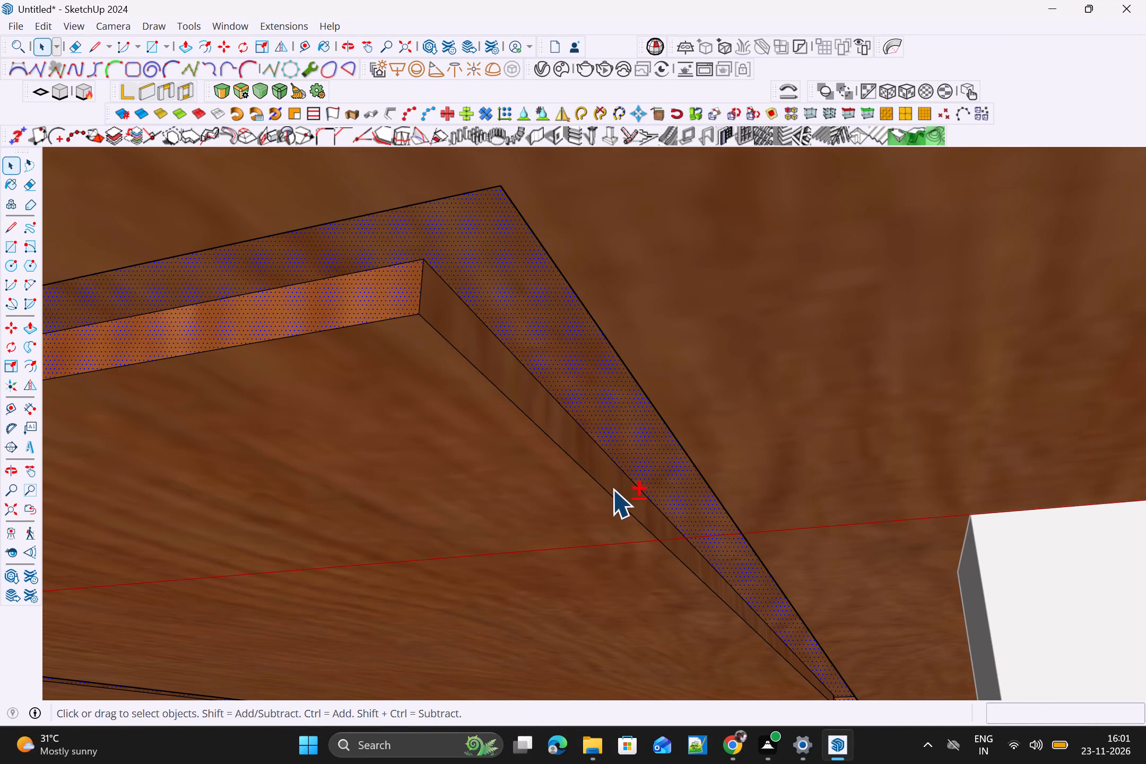
left_click(612, 486, "shift")
scroll(614, 485, "down", 5, "shift")
scroll(549, 523, "down", 6)
scroll(509, 554, "up", 1)
middle_click_drag(524, 554, 863, 501)
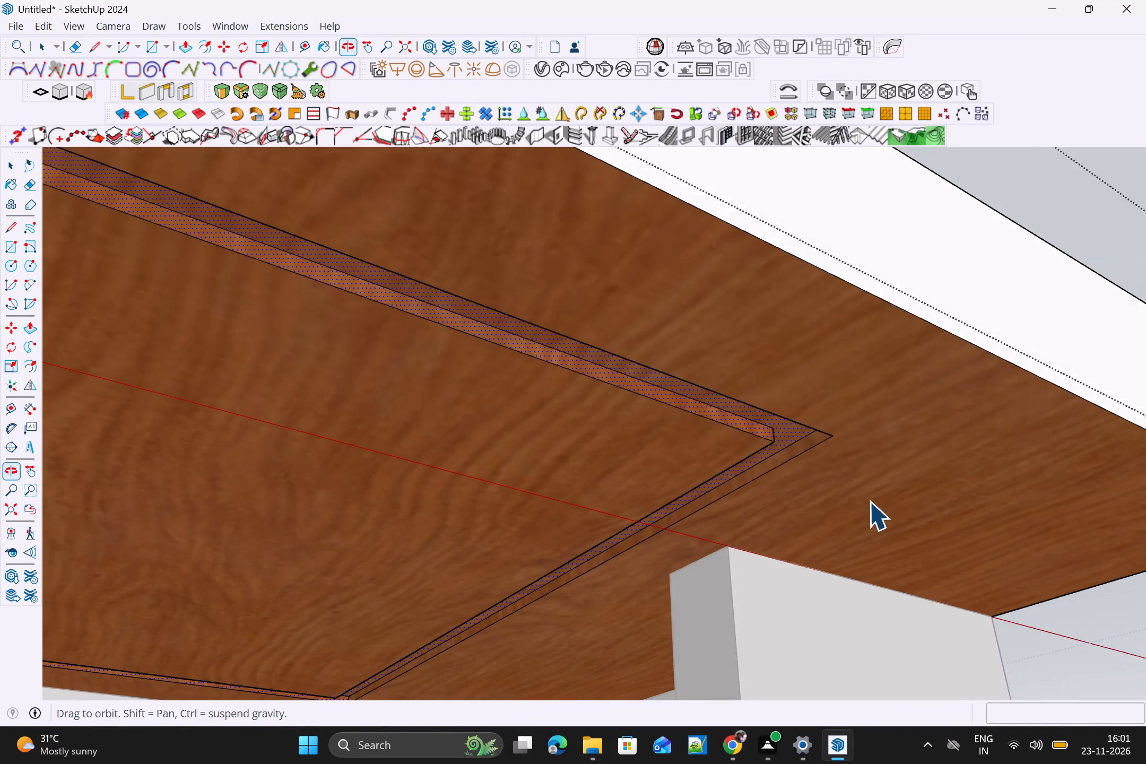
middle_click(875, 535)
scroll(804, 464, "up", 4)
left_click(812, 452, "shift")
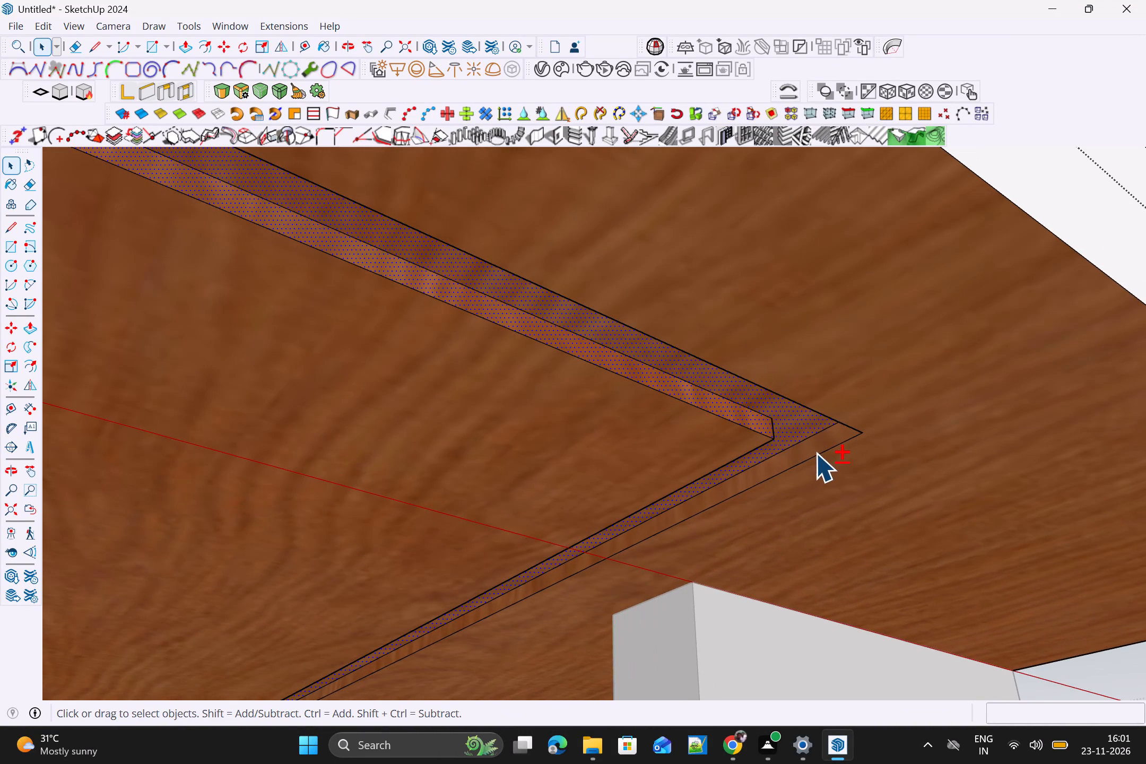
scroll(818, 456, "down", 11, "shift")
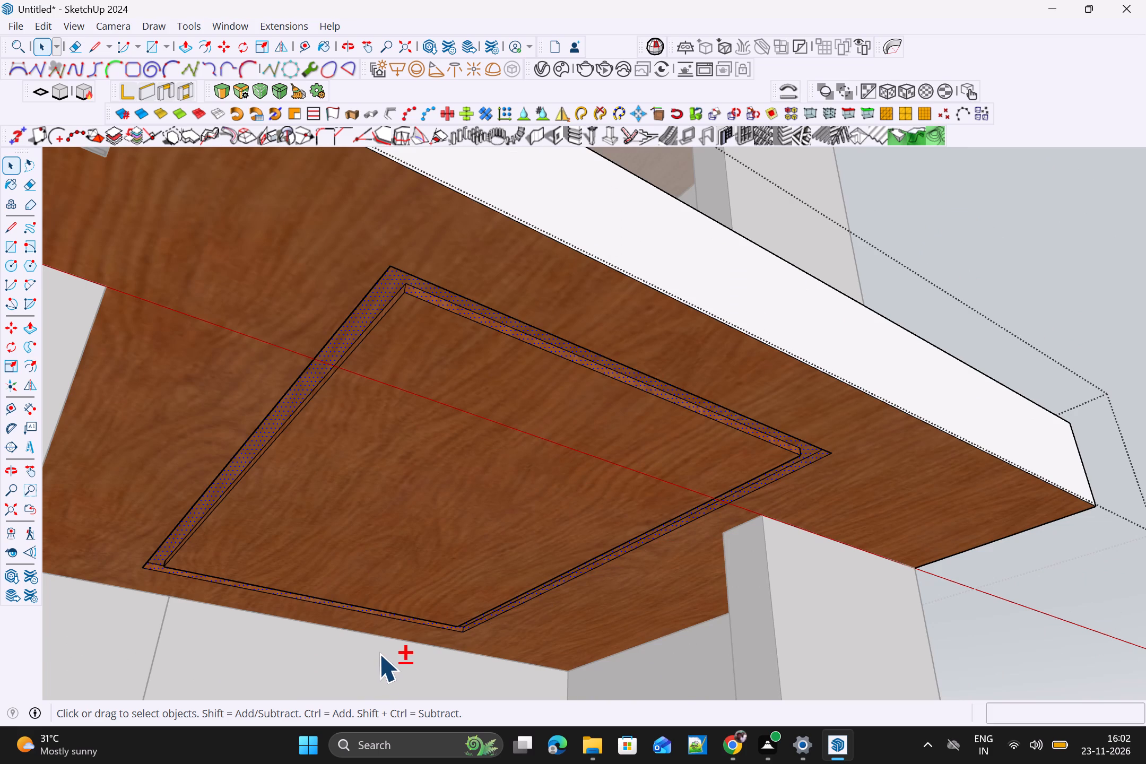
right_click(379, 299)
left_click(438, 453)
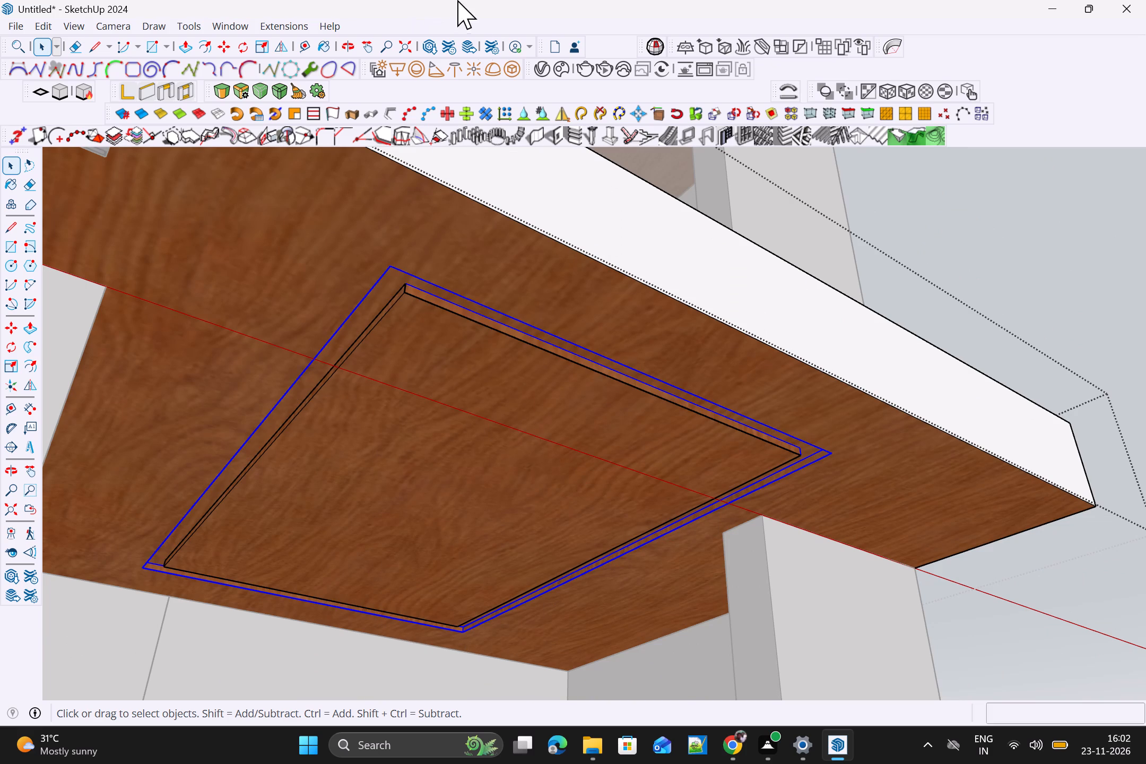
Convert the grouped groove faces into a V-Ray mesh light.
left_click(516, 69)
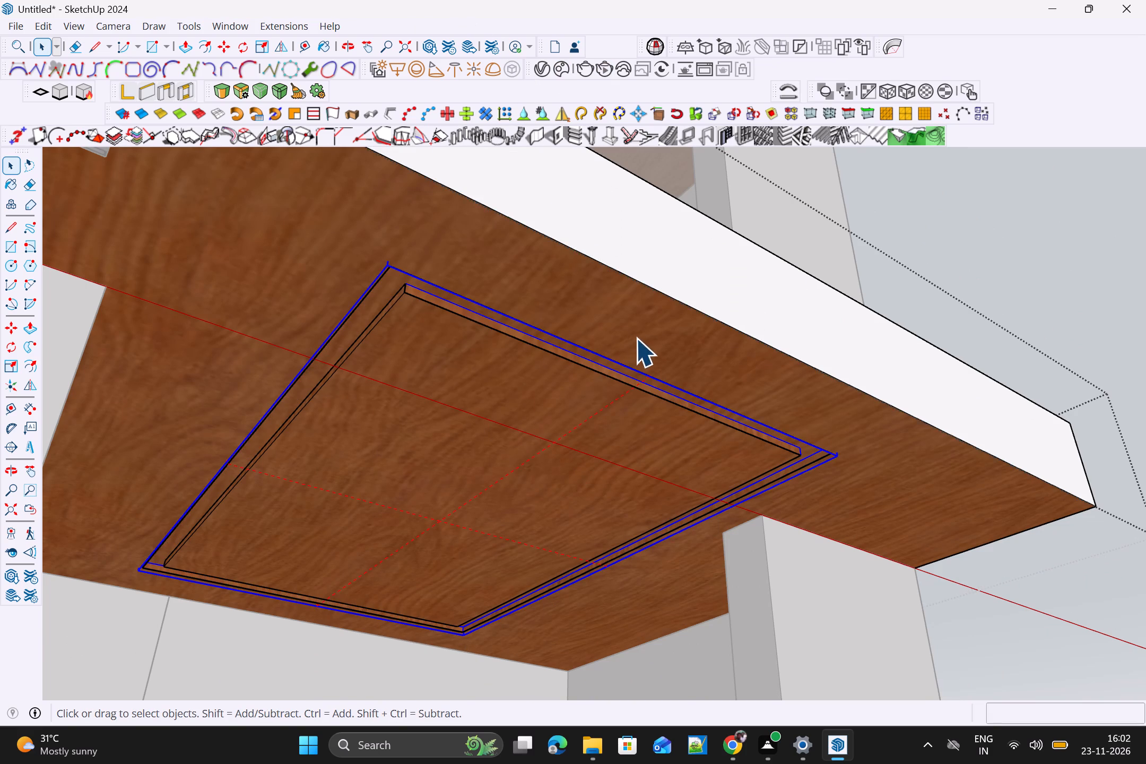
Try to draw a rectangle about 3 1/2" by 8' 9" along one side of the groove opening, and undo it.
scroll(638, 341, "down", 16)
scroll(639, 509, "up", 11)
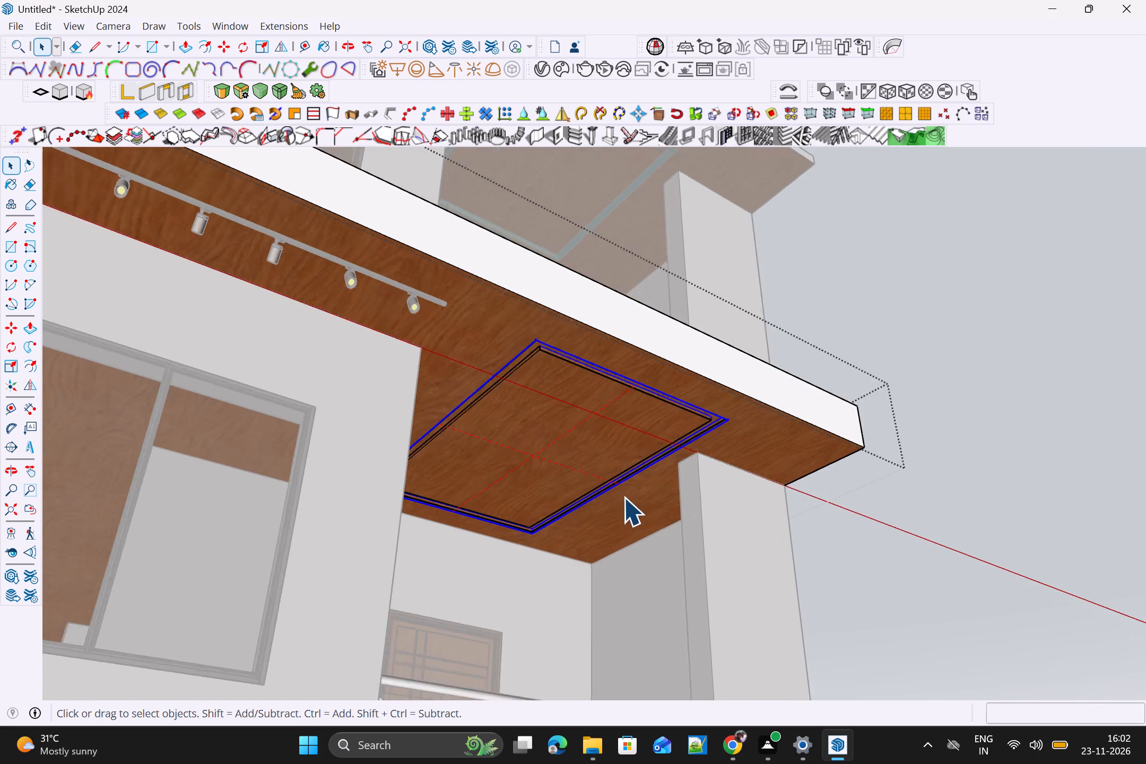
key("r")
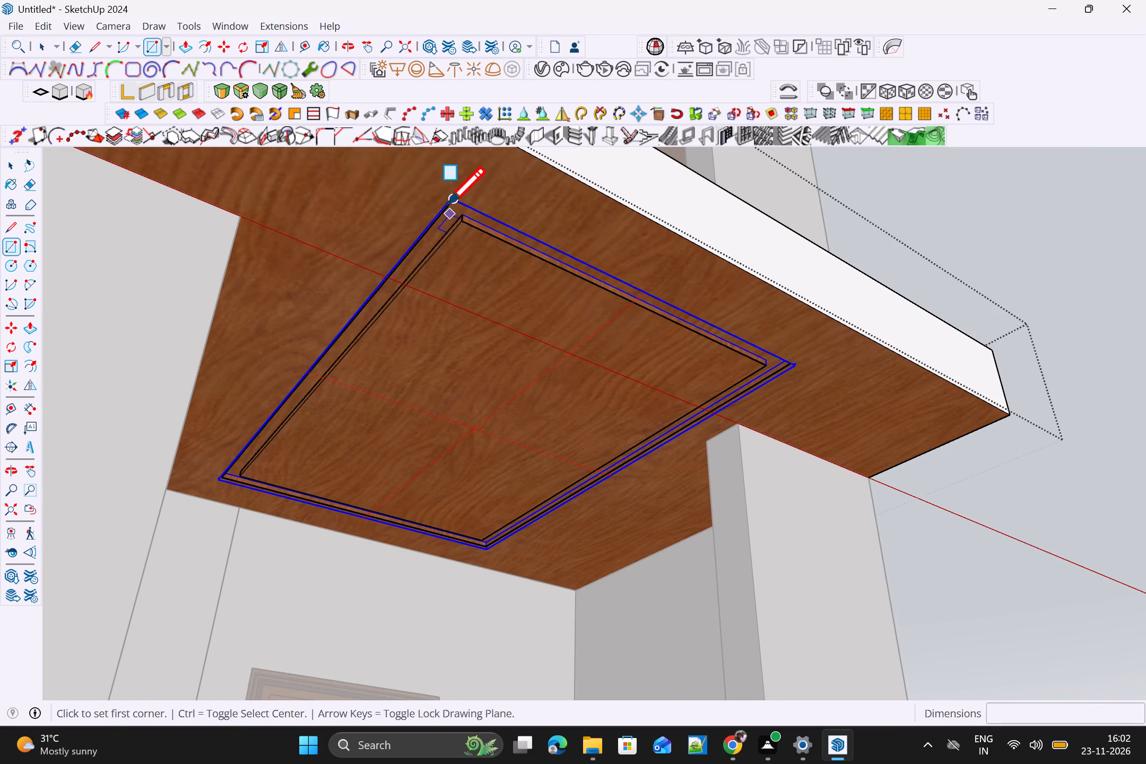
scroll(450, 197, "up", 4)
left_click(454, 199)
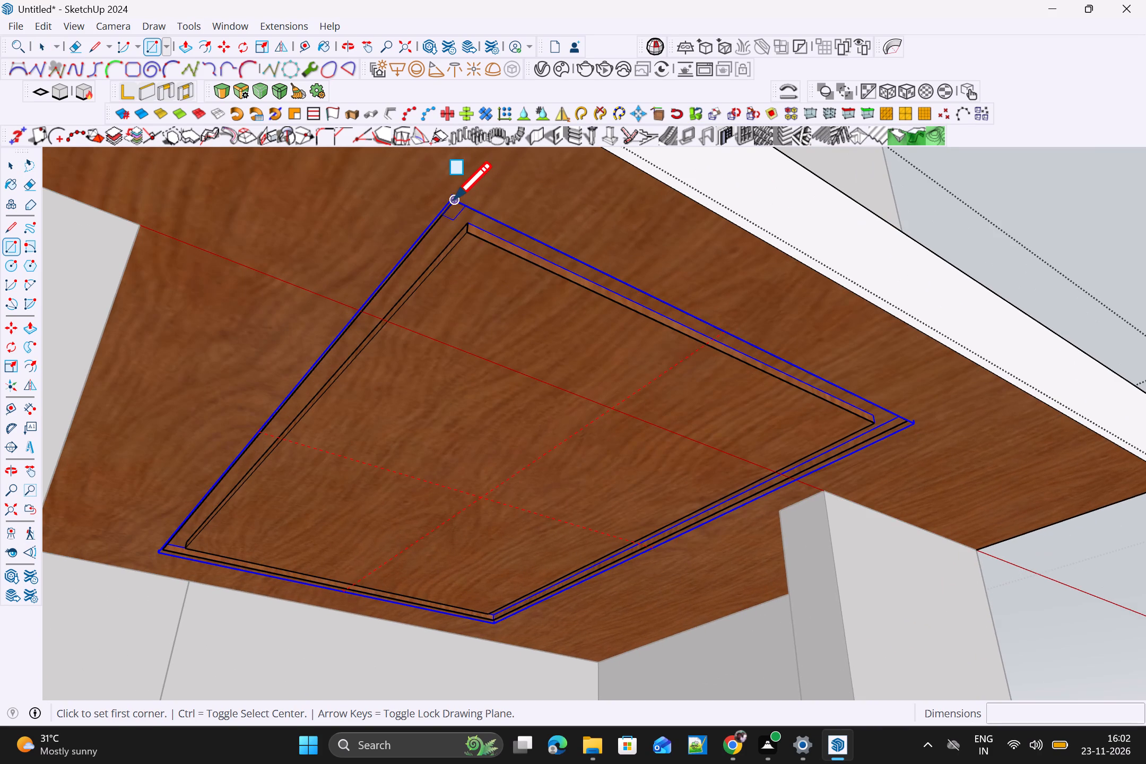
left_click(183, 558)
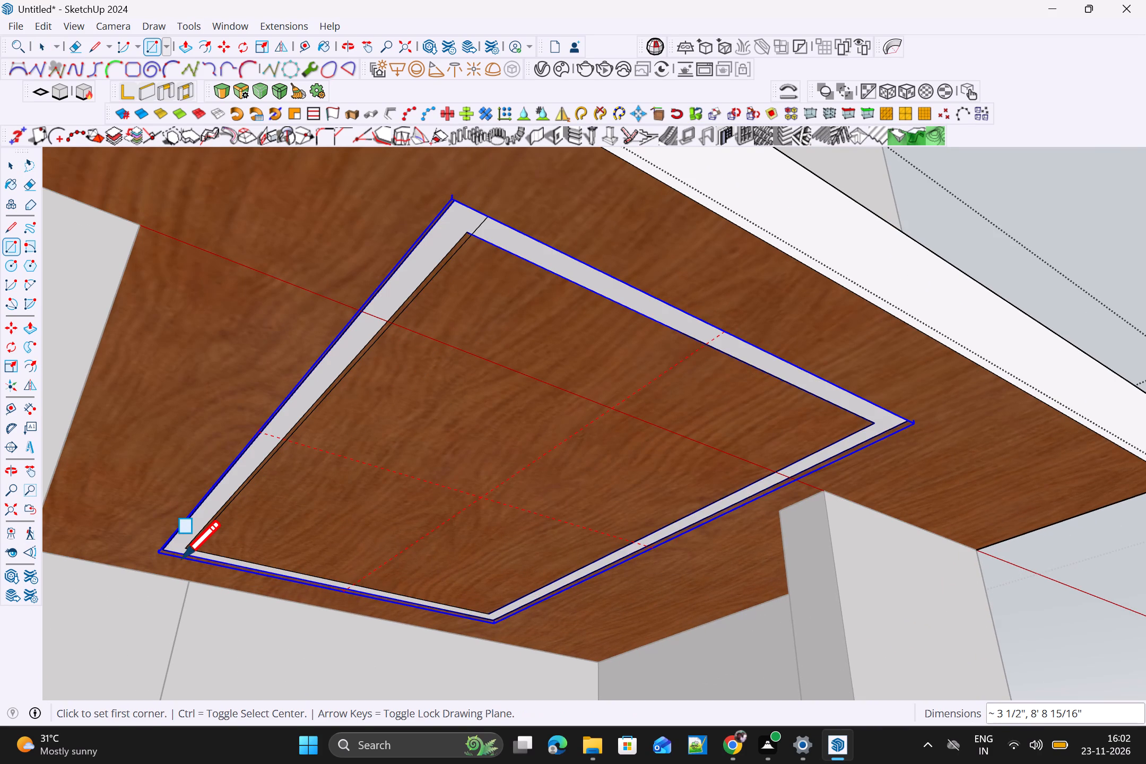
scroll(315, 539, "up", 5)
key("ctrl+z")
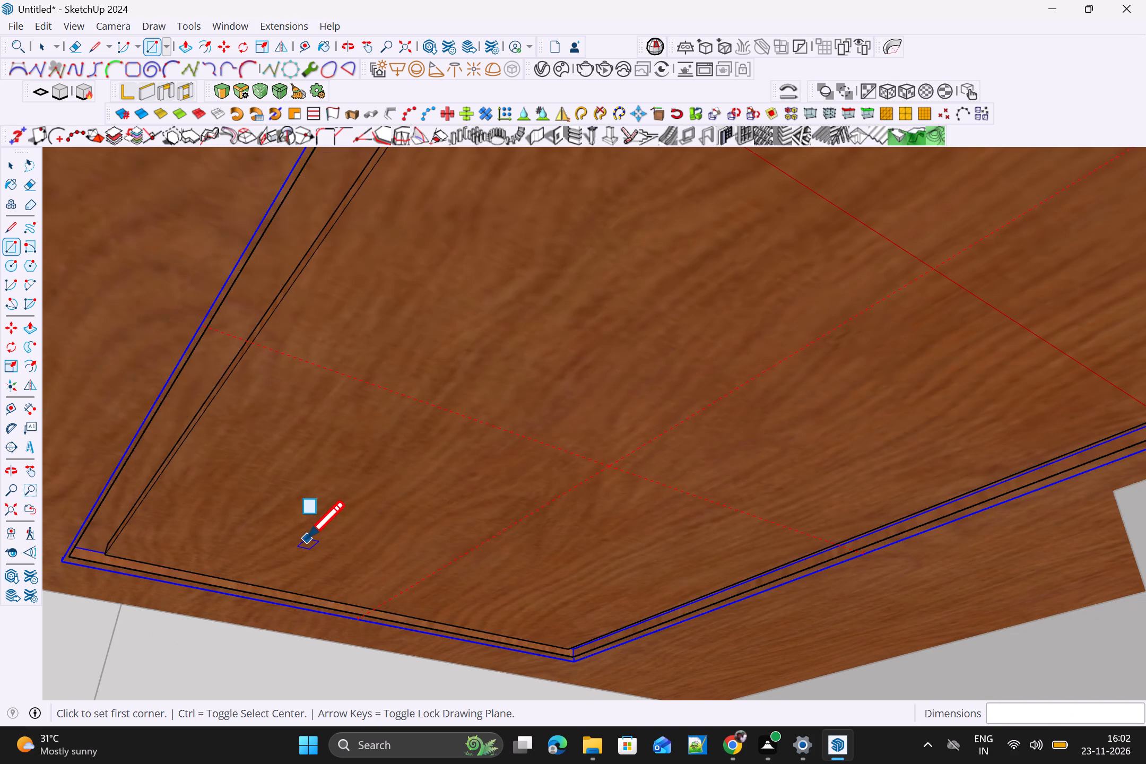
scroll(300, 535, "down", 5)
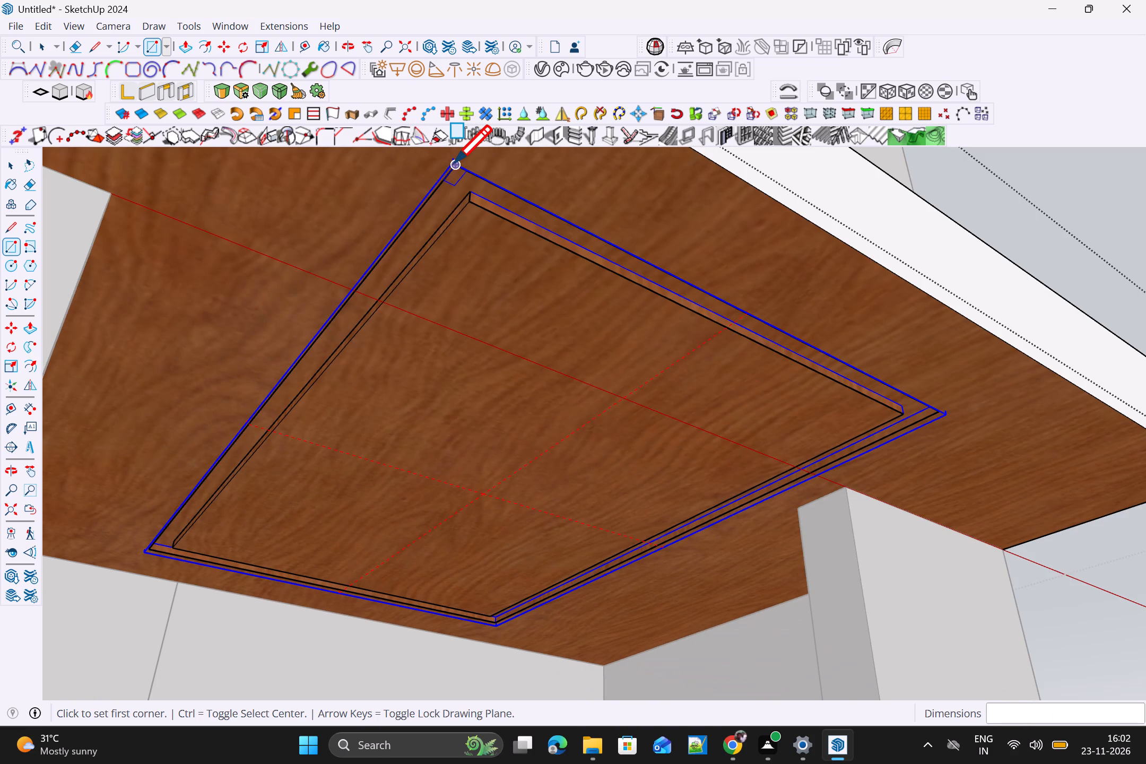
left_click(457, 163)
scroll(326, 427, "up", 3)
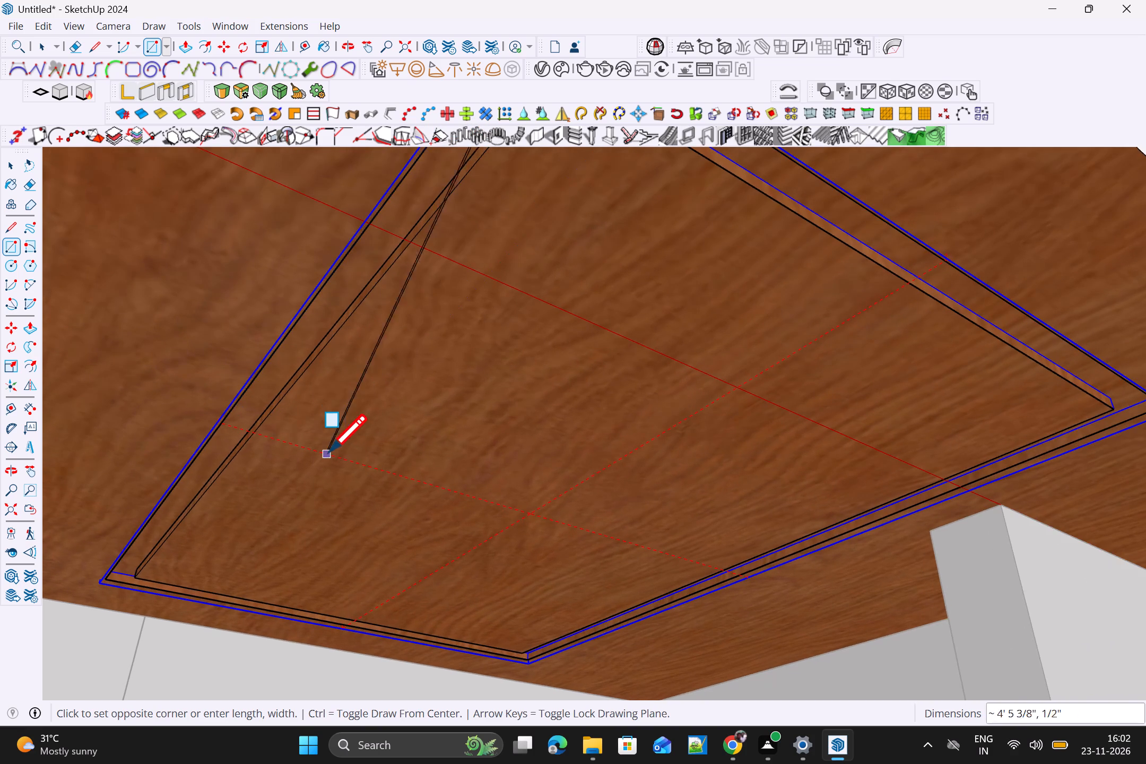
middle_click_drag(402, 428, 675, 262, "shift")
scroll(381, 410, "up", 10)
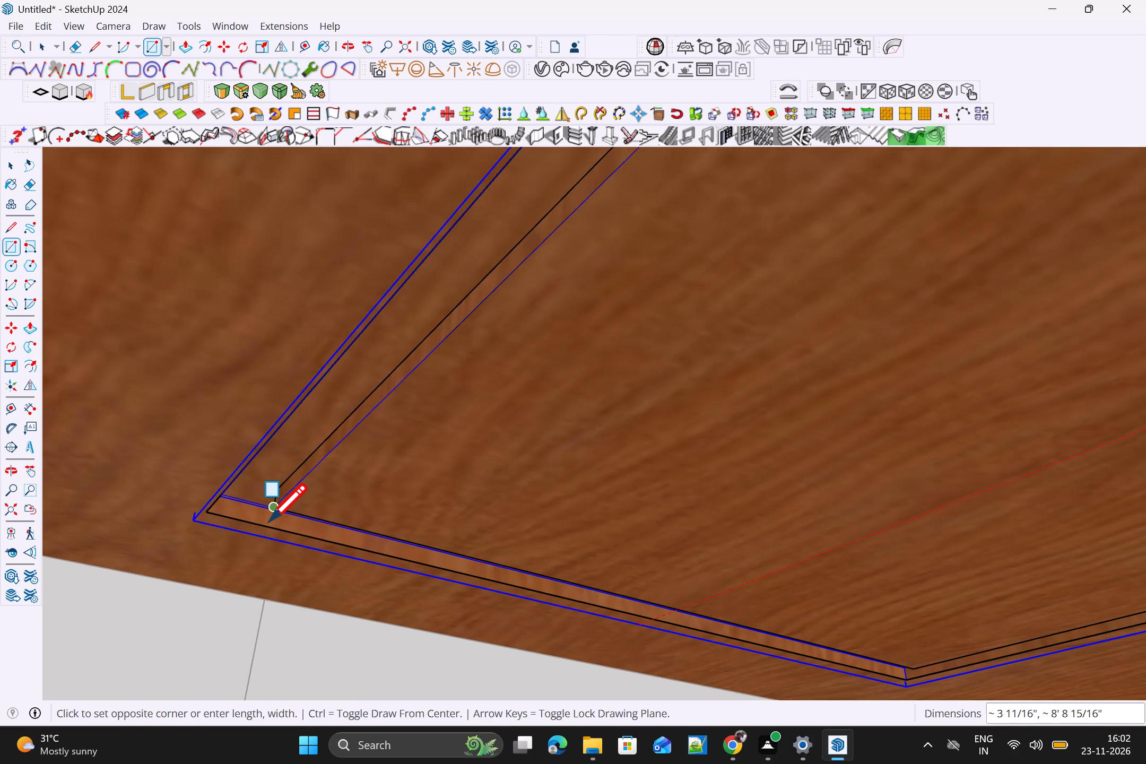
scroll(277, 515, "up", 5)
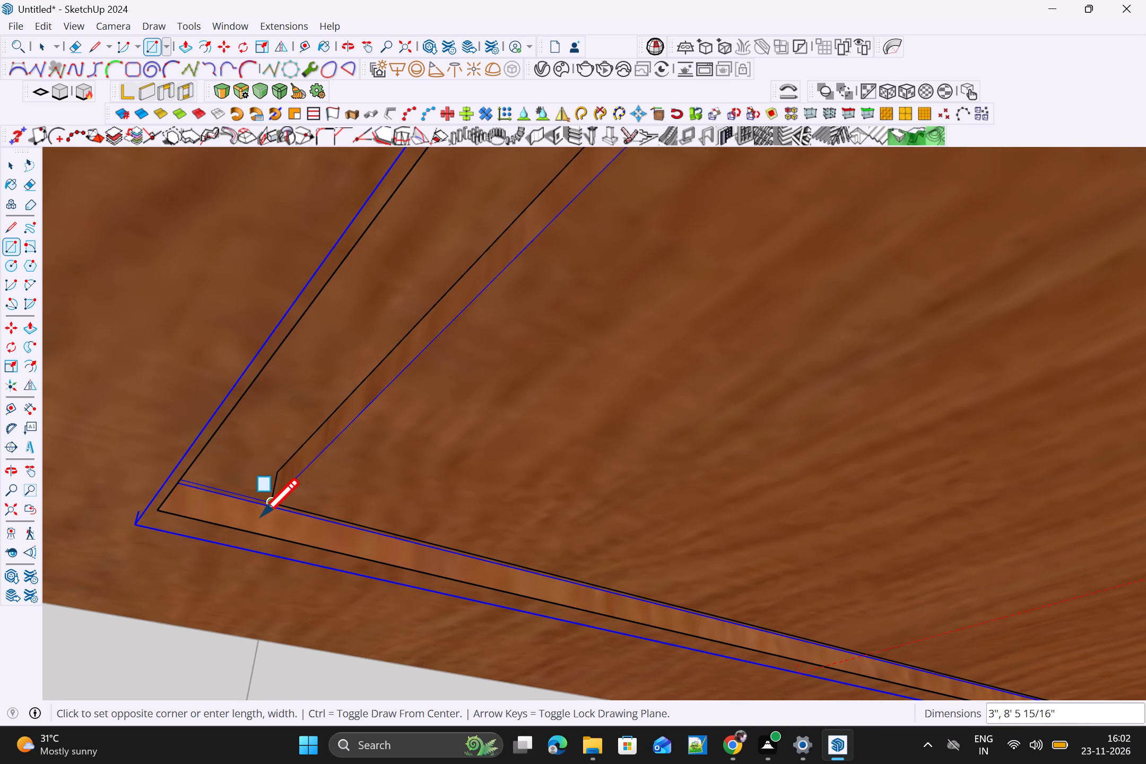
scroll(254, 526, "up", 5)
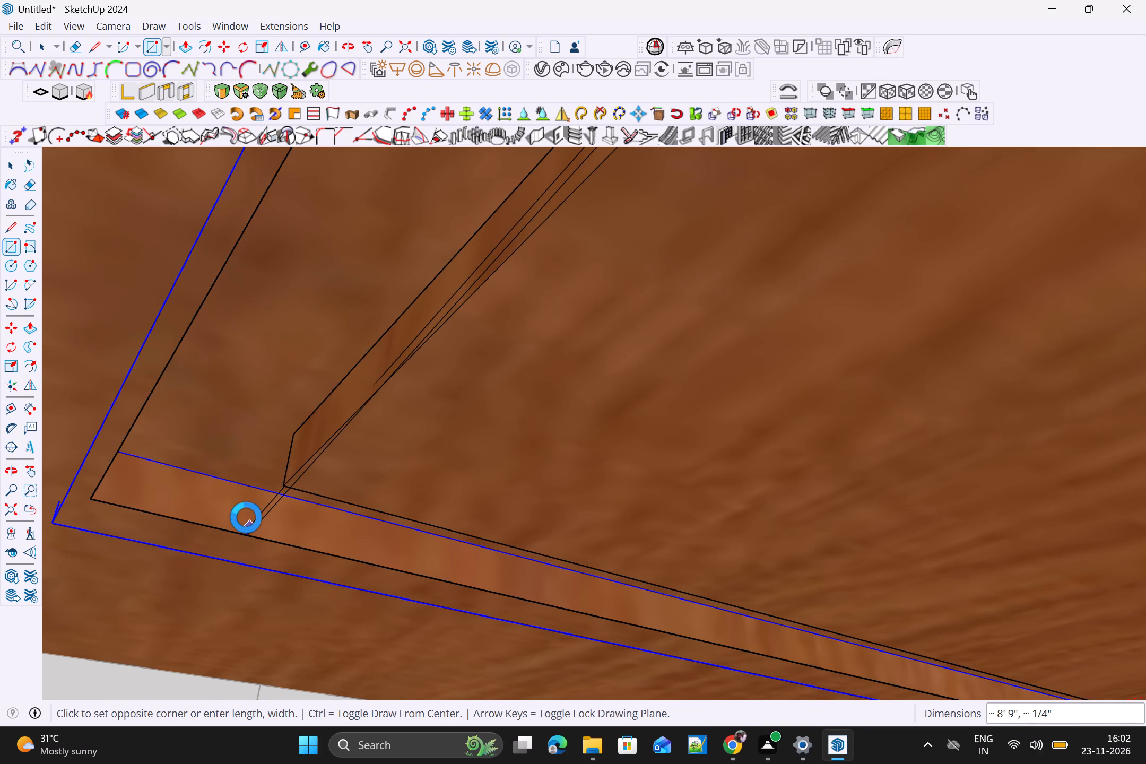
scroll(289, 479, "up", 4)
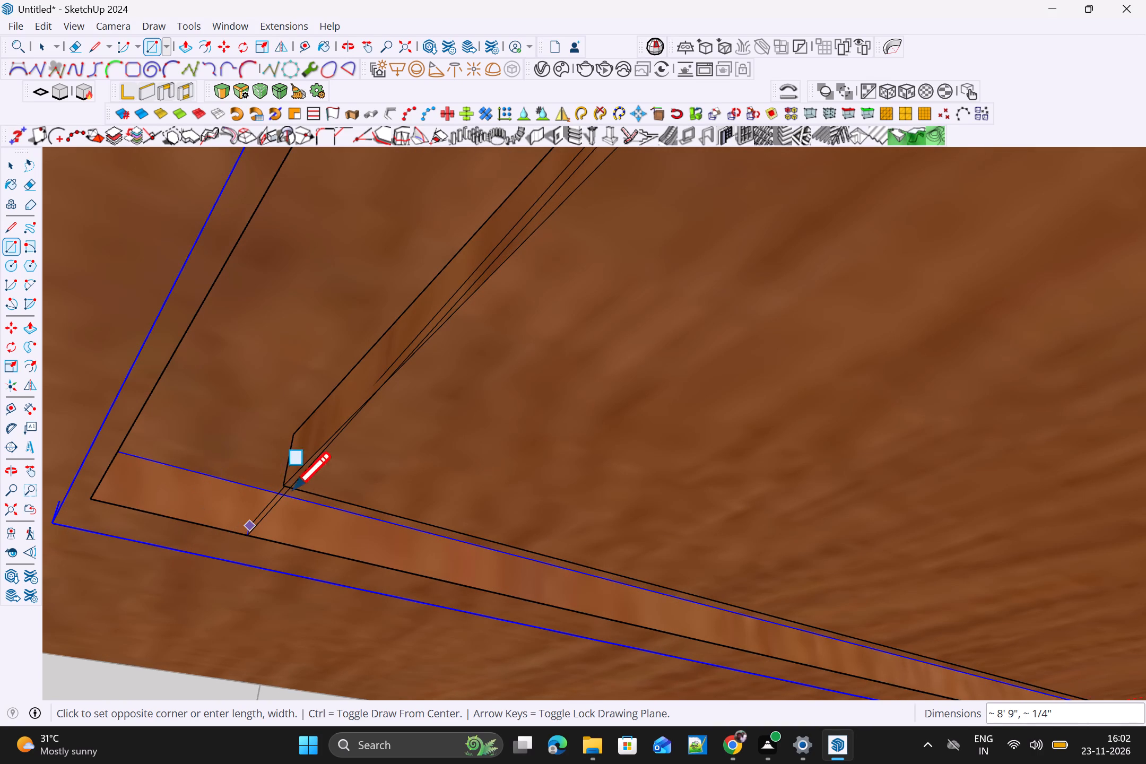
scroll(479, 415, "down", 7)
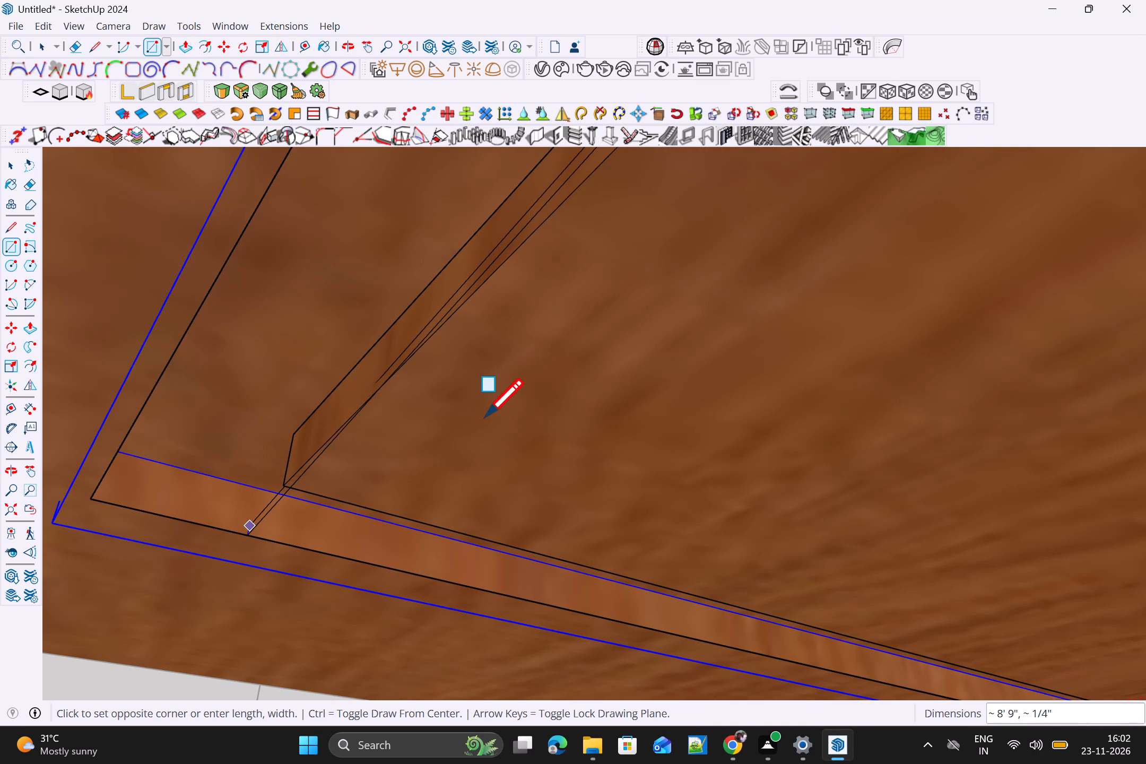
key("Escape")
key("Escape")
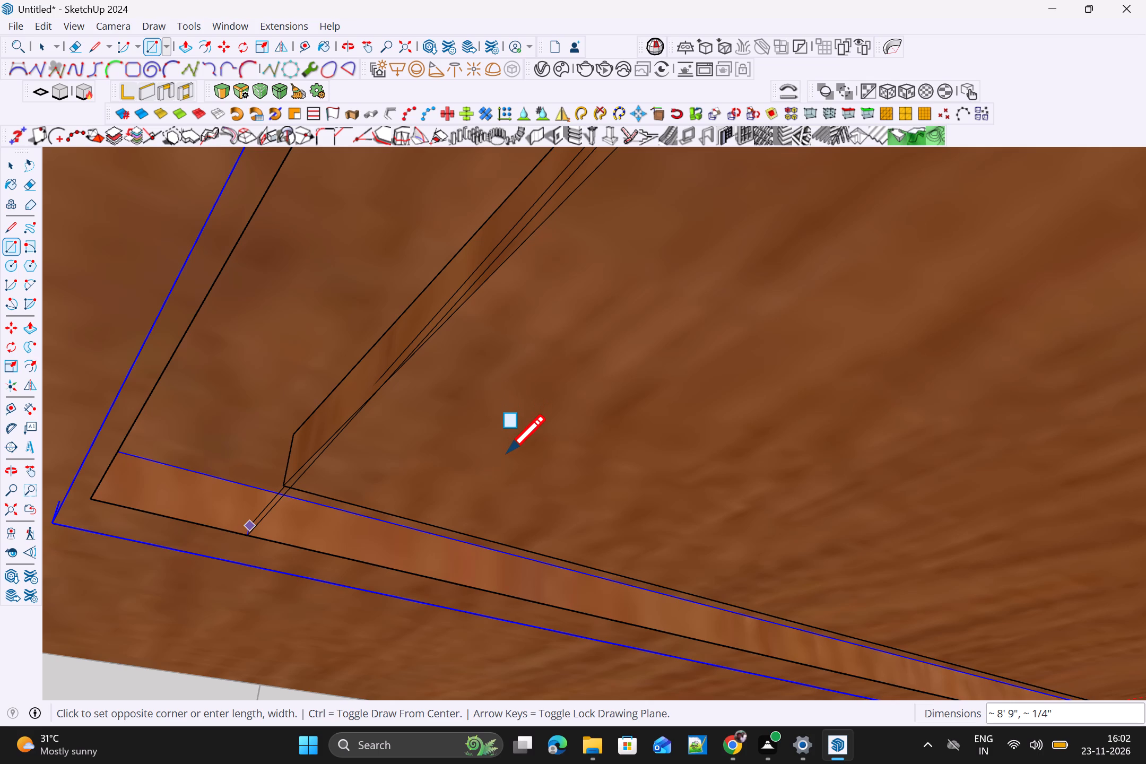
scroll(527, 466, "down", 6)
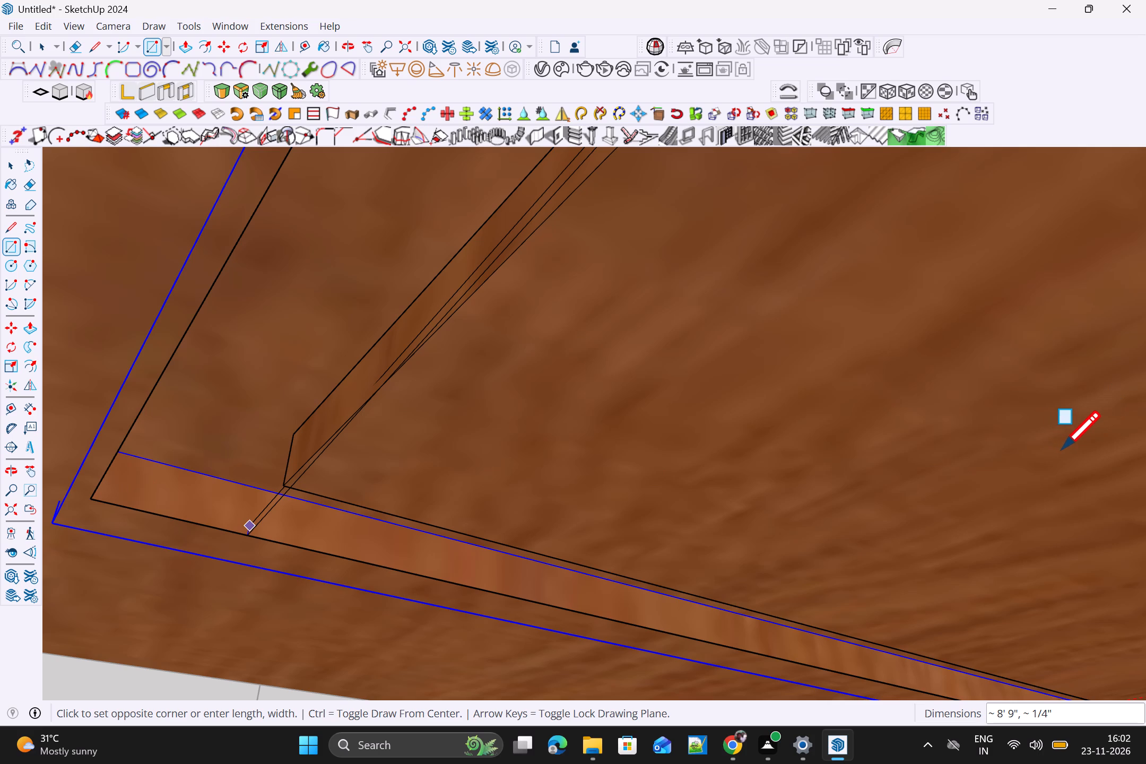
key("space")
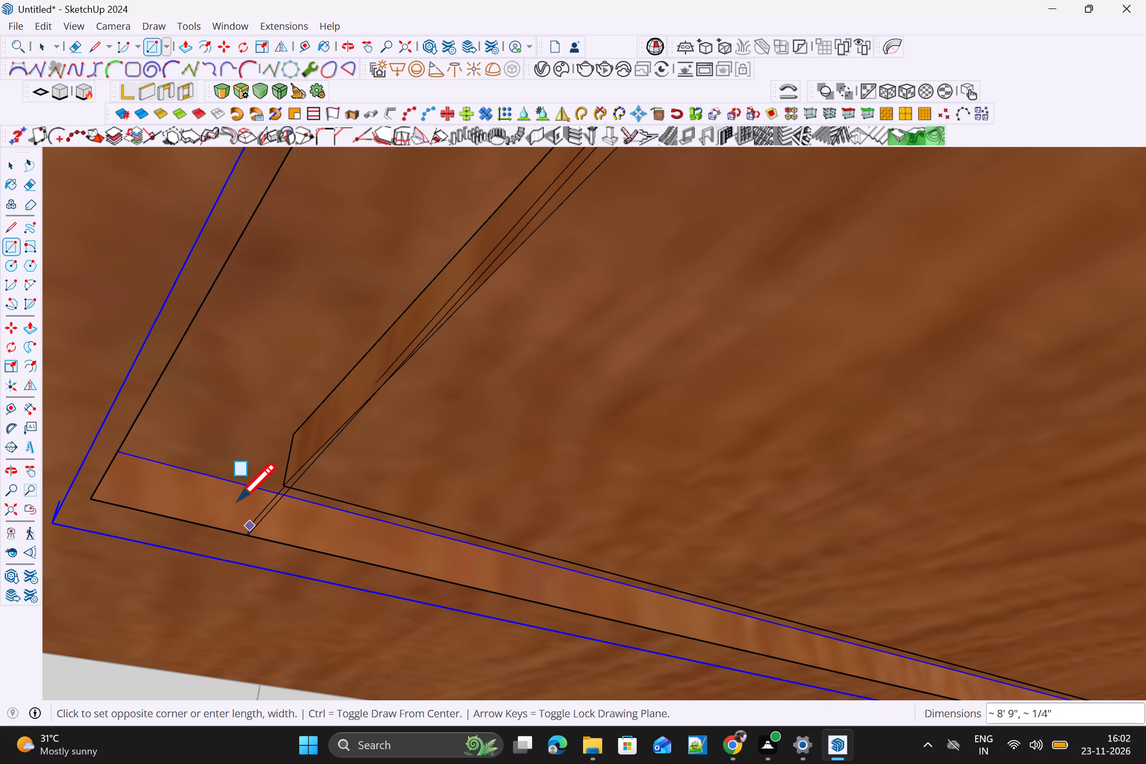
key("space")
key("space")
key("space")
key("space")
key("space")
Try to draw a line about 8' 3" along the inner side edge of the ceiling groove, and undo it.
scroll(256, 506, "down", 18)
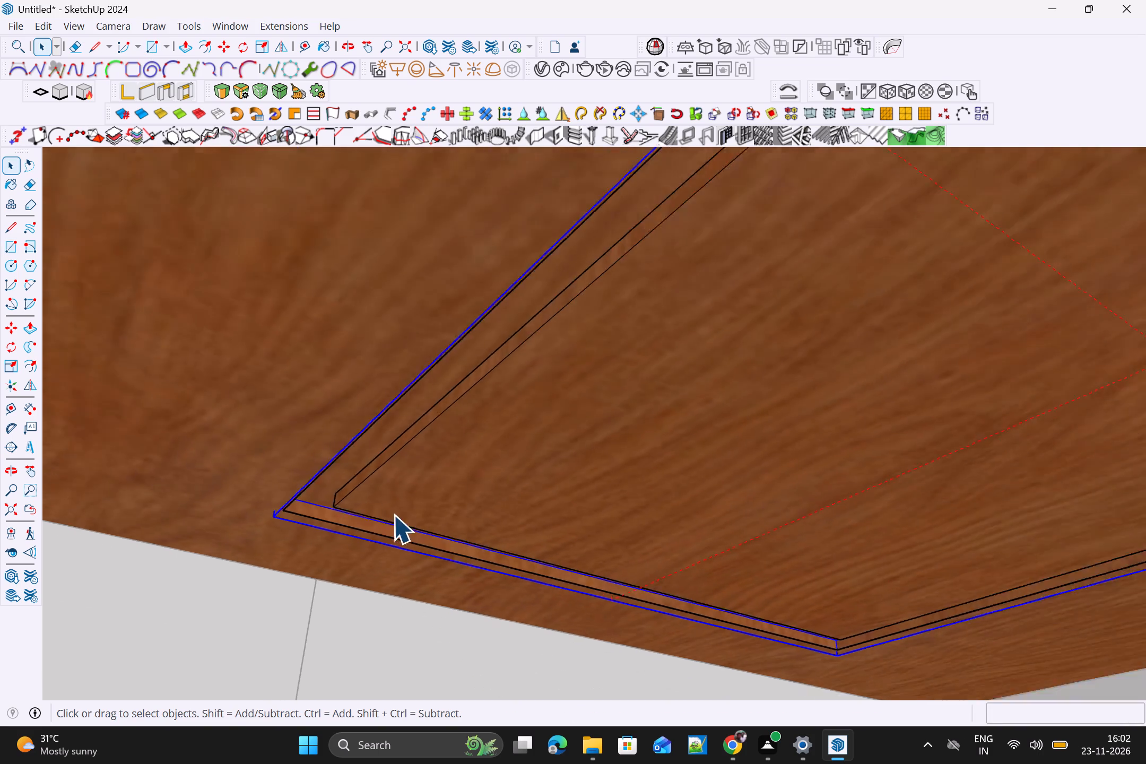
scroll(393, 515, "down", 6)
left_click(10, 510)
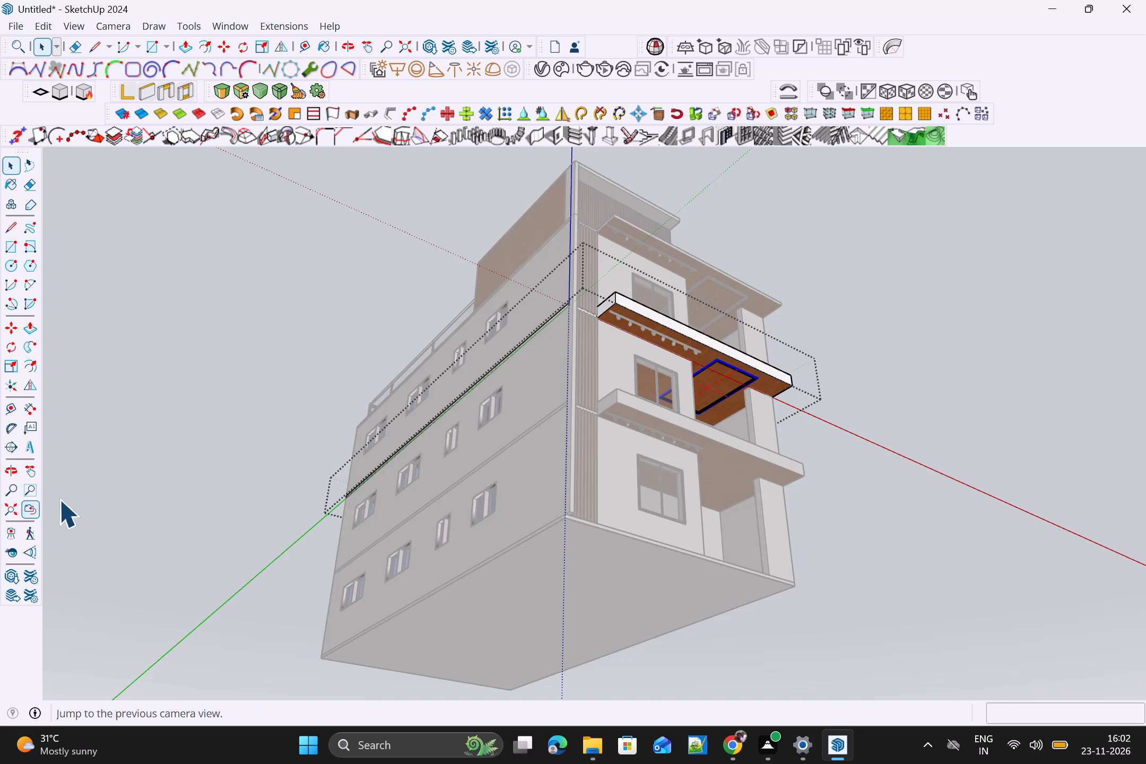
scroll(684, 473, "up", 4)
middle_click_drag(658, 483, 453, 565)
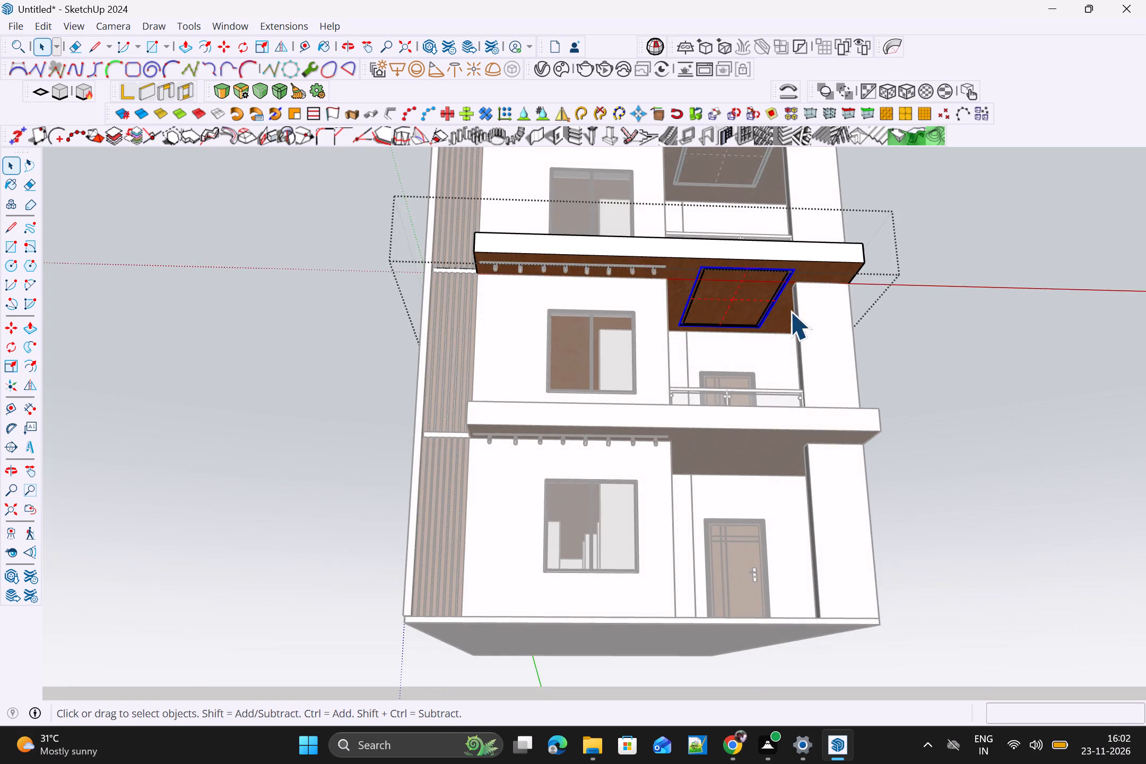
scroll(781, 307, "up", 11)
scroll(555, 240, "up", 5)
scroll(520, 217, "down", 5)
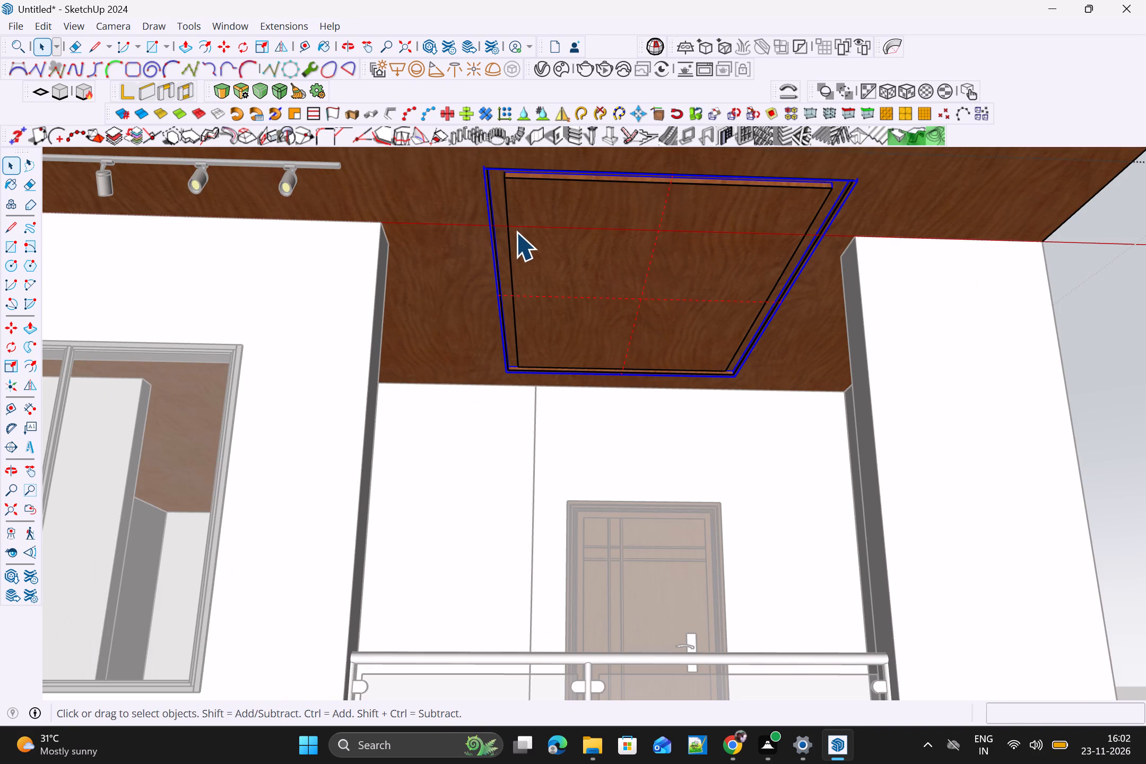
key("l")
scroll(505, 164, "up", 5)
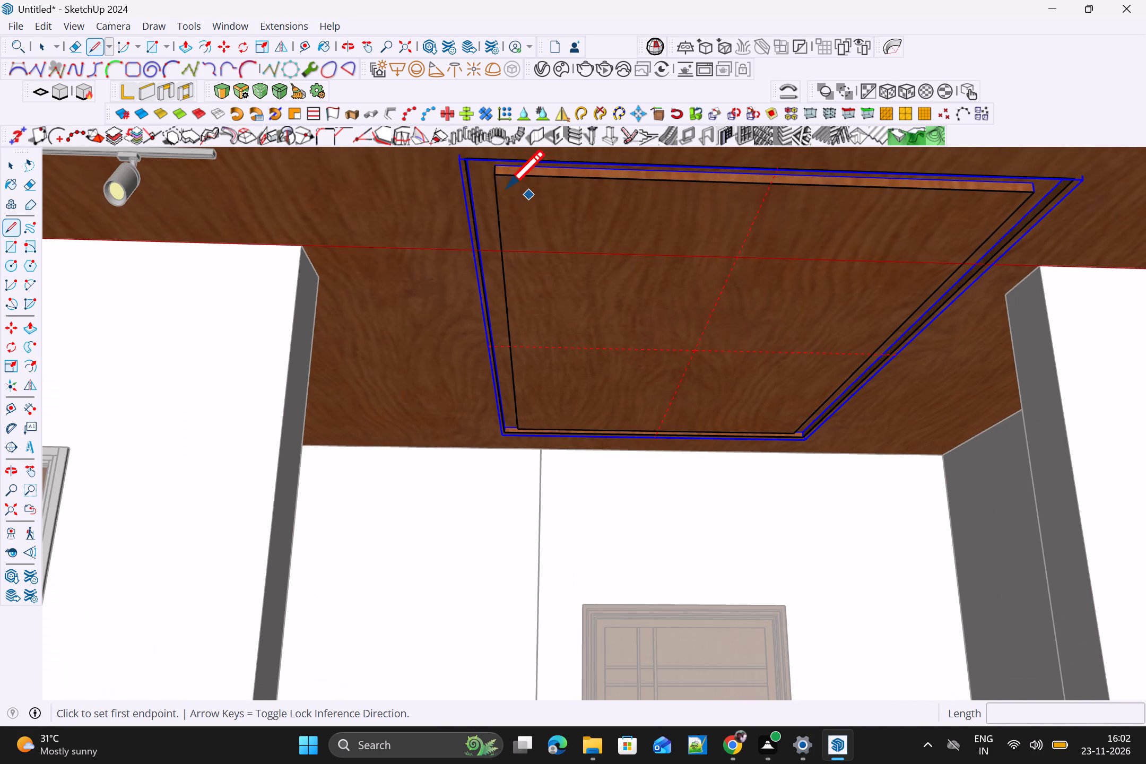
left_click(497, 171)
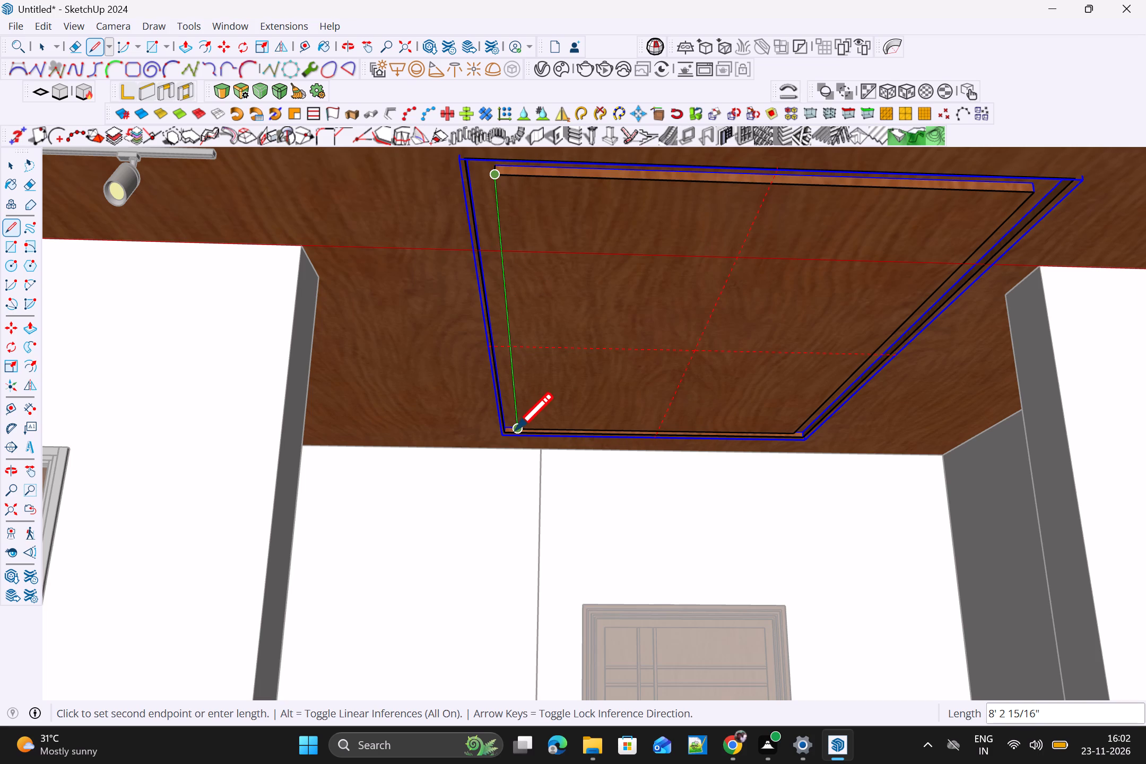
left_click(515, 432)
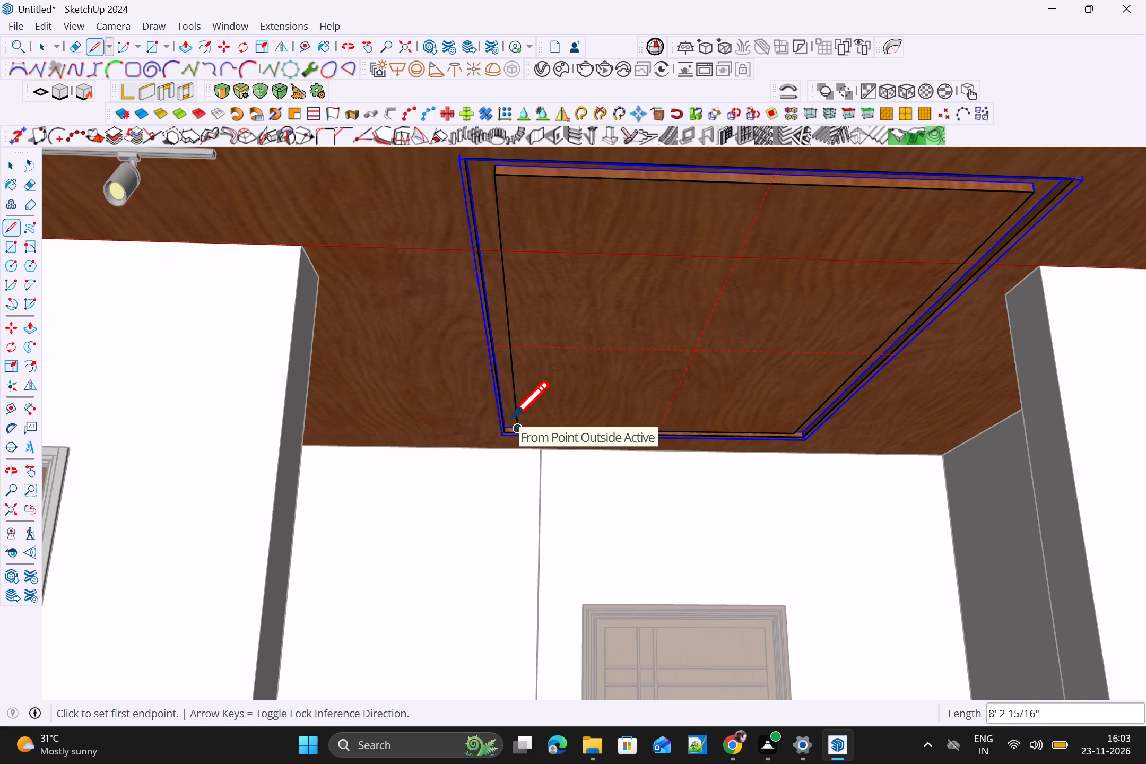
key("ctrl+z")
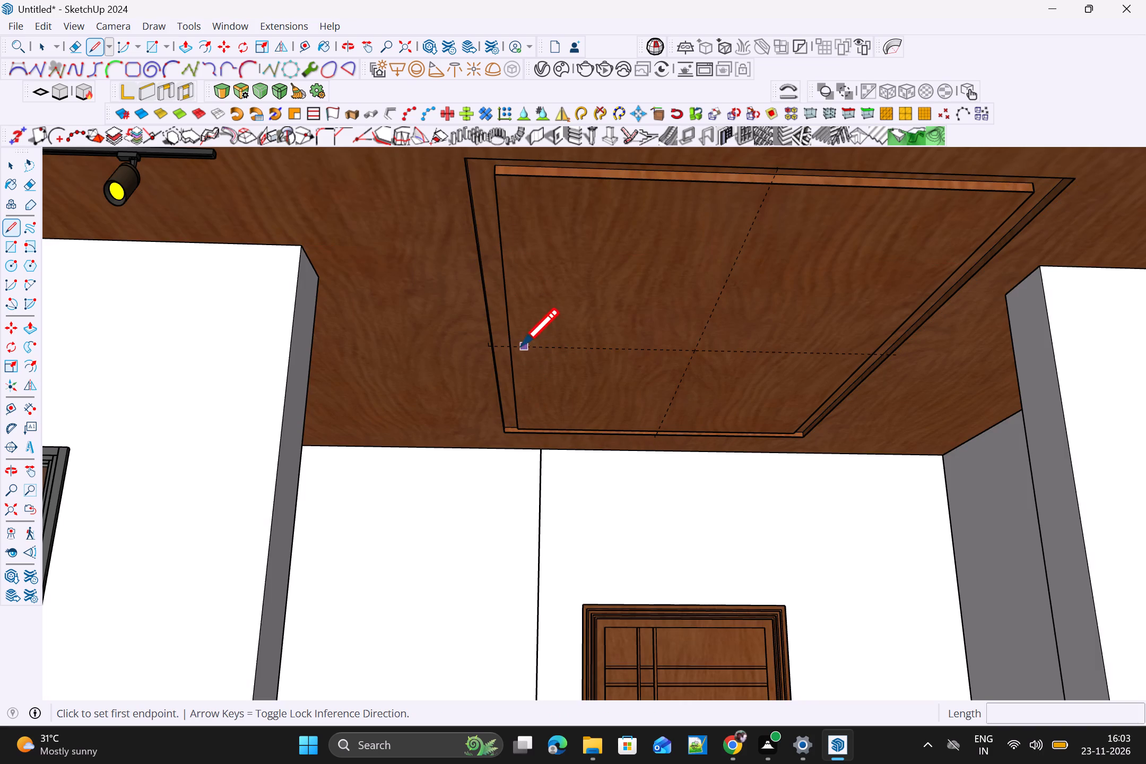
Redo the last undone change and close the balcony slab group to leave its editing.
scroll(545, 286, "up", 3)
scroll(590, 297, "down", 9)
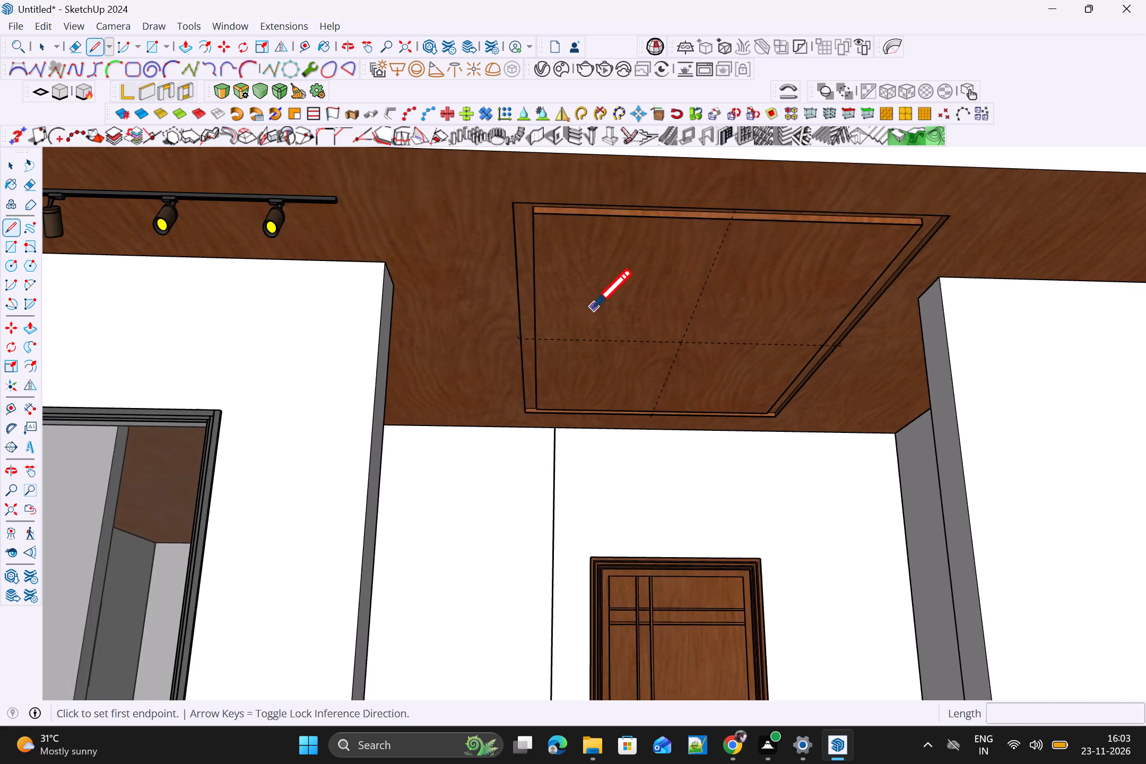
scroll(594, 307, "down", 2)
key("ctrl+y")
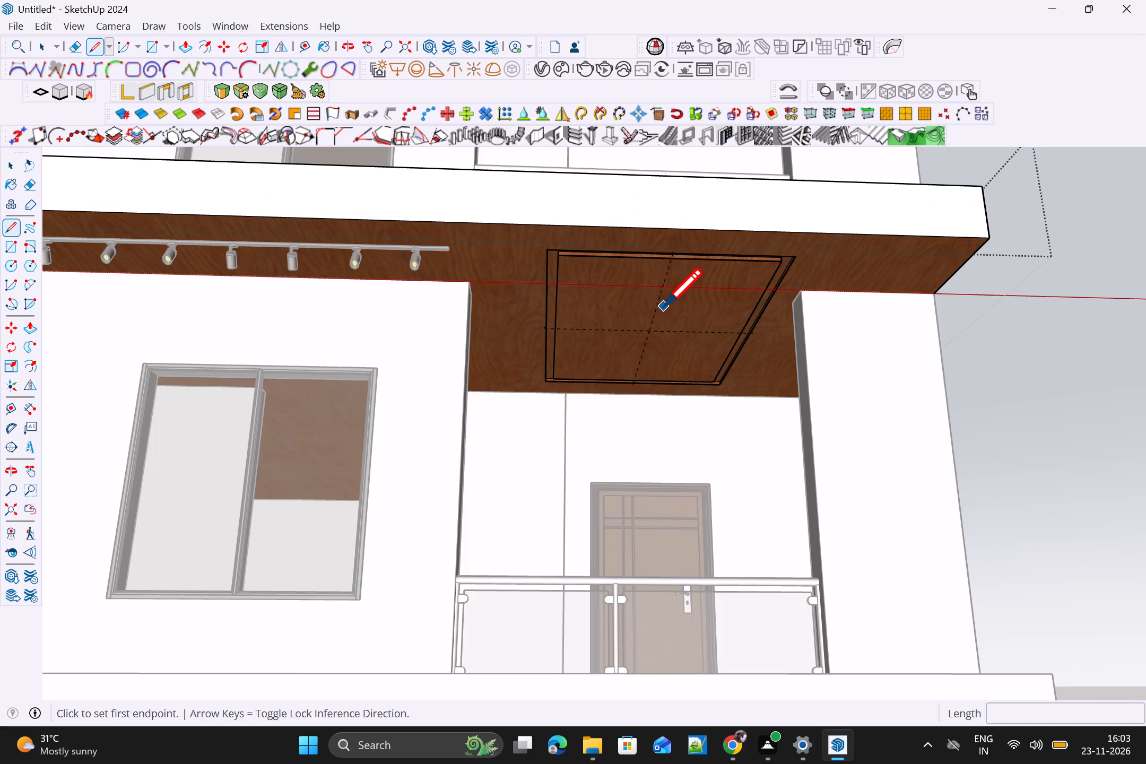
scroll(687, 284, "up", 3)
scroll(688, 289, "down", 3)
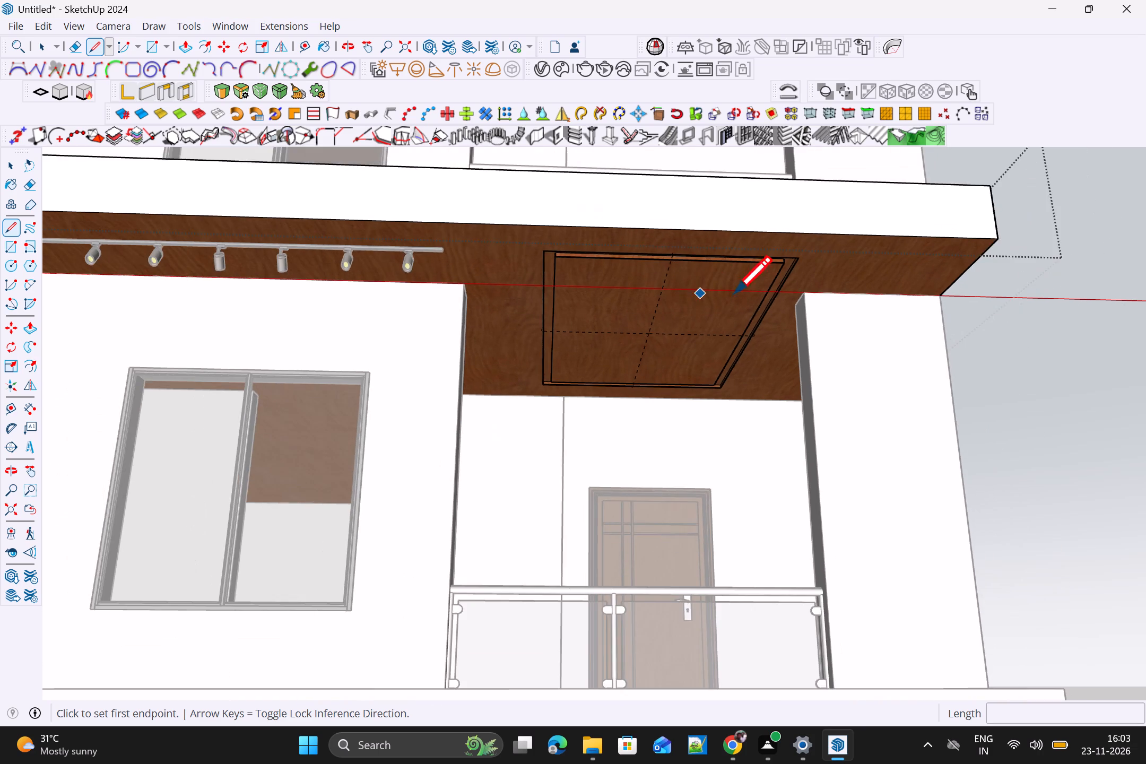
scroll(742, 292, "up", 14)
scroll(788, 291, "up", 4)
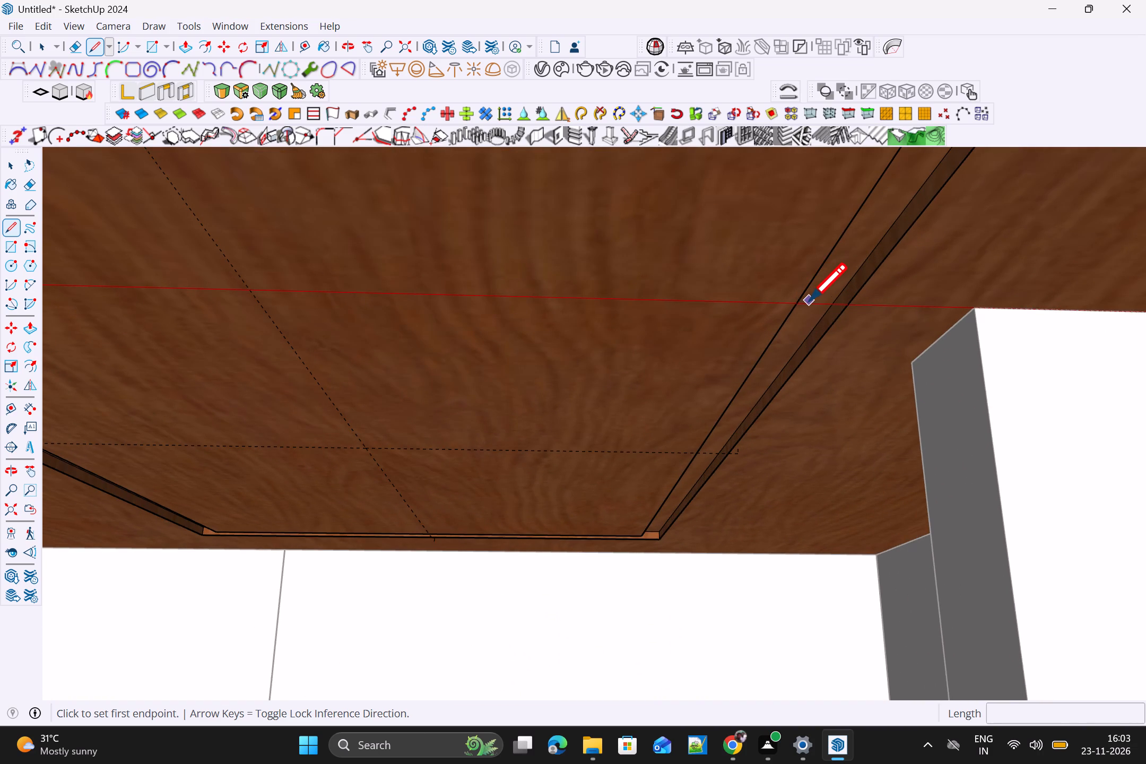
scroll(809, 303, "down", 10)
scroll(543, 328, "down", 10)
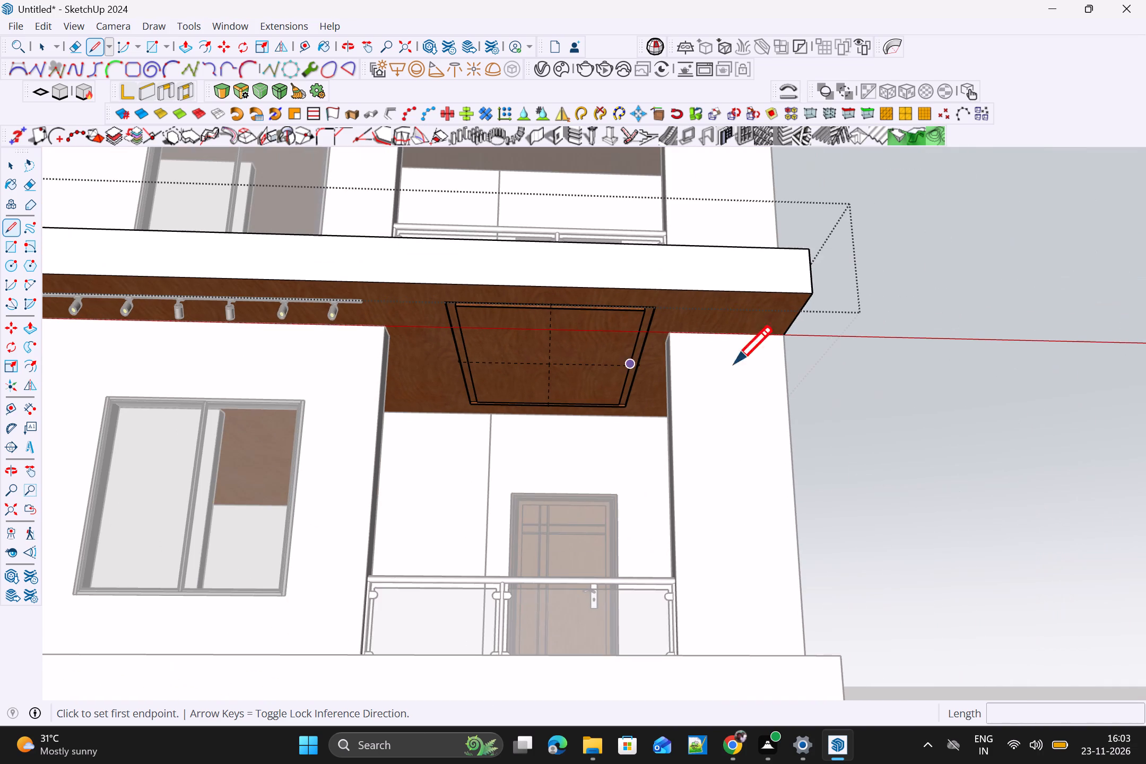
key("space")
left_click(930, 387)
Draw a rectangle about 8' 9" long over the side of the groove nearest the track lights, spanning the groove's full width.
middle_click(508, 559)
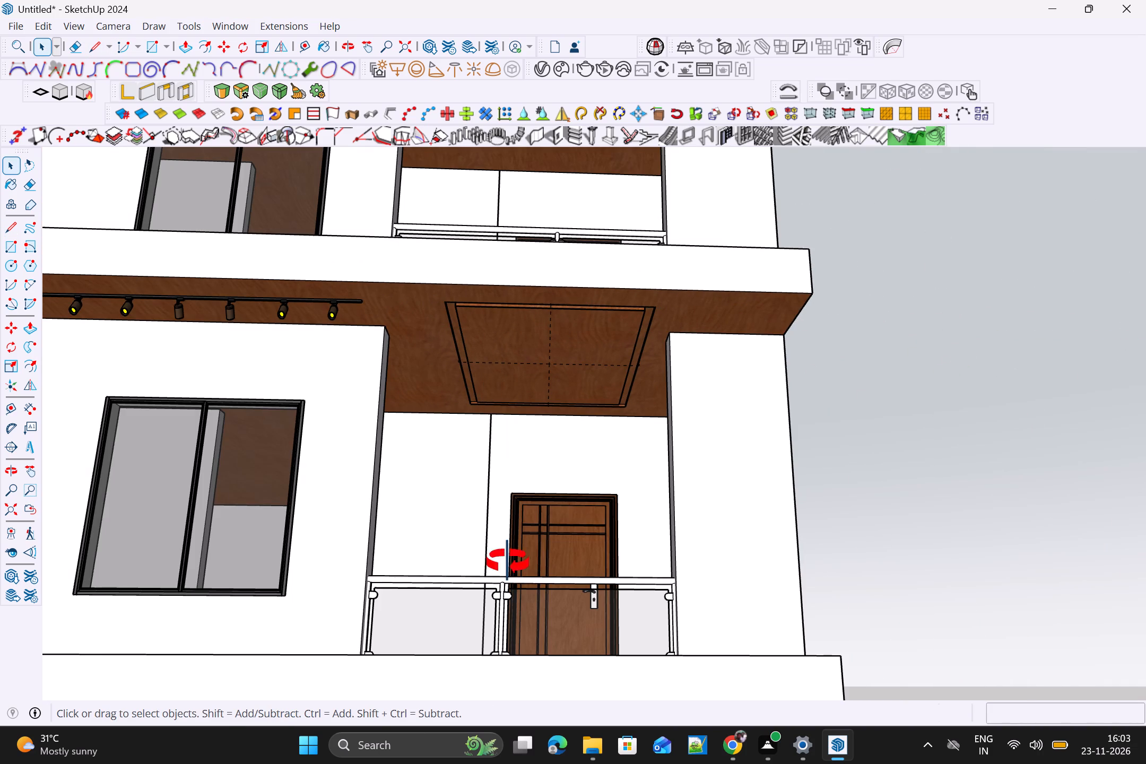
scroll(586, 371, "down", 7)
scroll(566, 400, "up", 1)
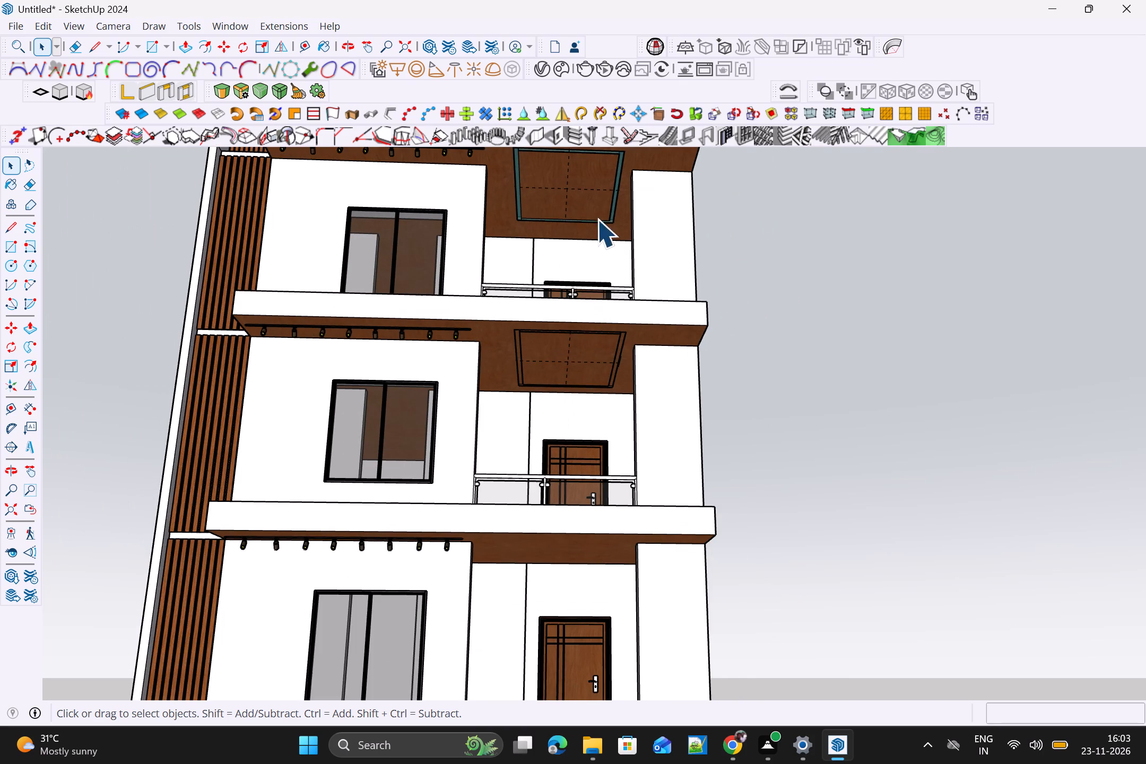
scroll(559, 344, "up", 7)
scroll(578, 442, "up", 1)
scroll(550, 380, "up", 1)
middle_click_drag(558, 366, 560, 360)
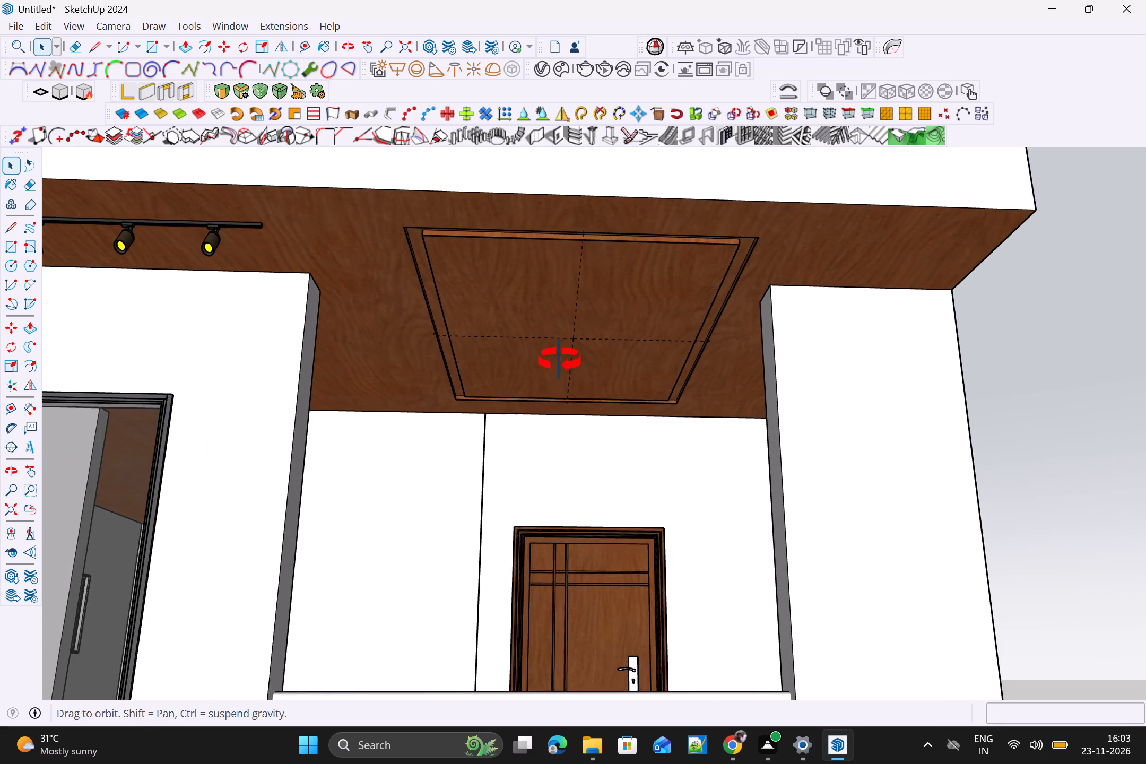
middle_click_drag(560, 360, 571, 250)
scroll(571, 250, "up", 1)
key("r")
scroll(396, 185, "up", 2)
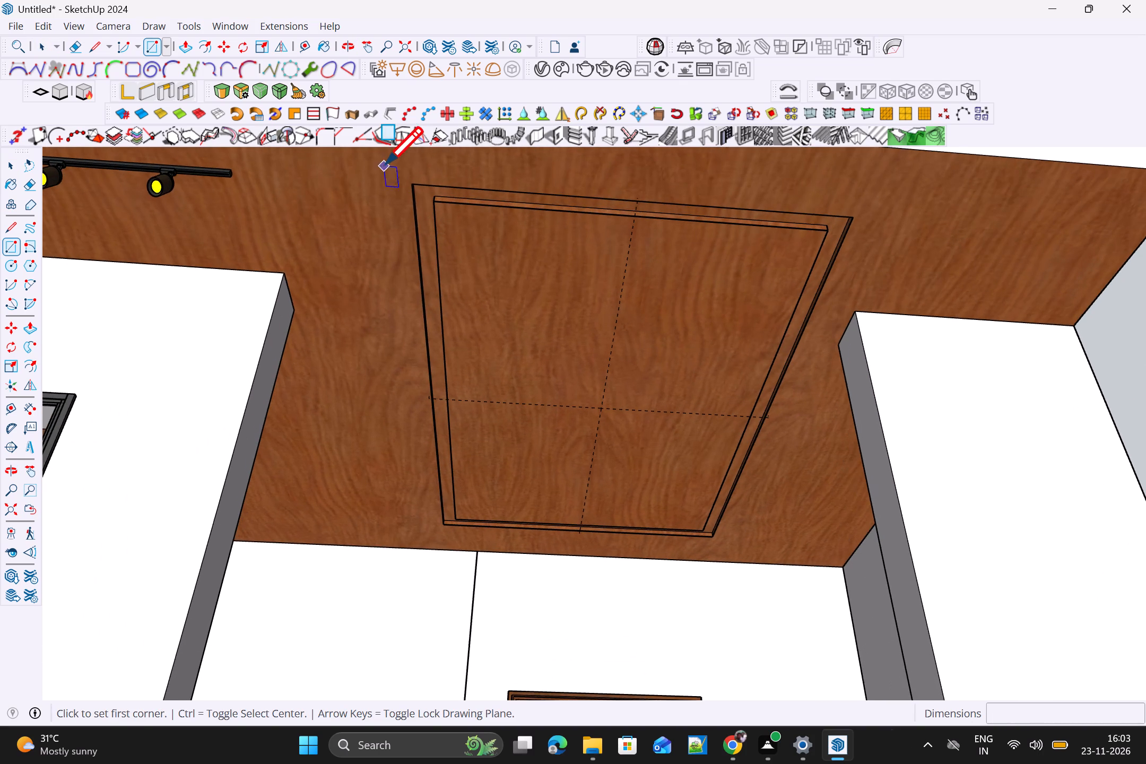
left_click_drag(413, 184, 418, 187)
scroll(461, 525, "up", 4)
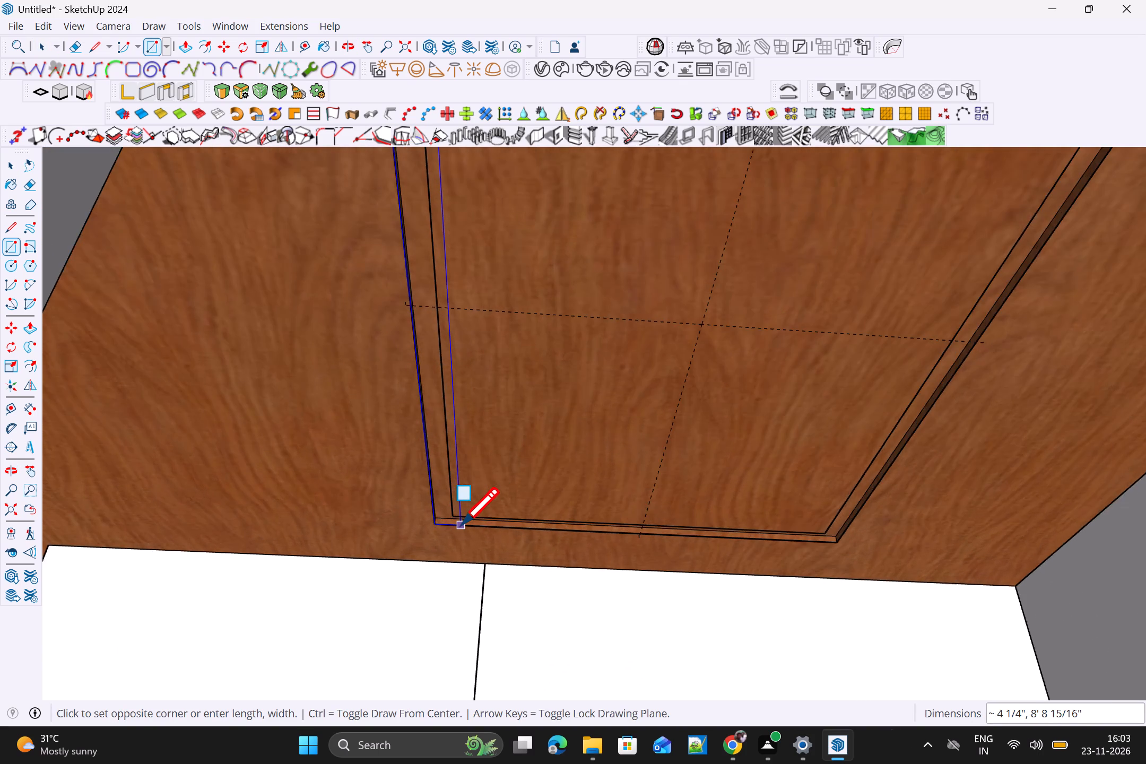
scroll(461, 525, "up", 12)
left_click(450, 523)
scroll(452, 523, "down", 9)
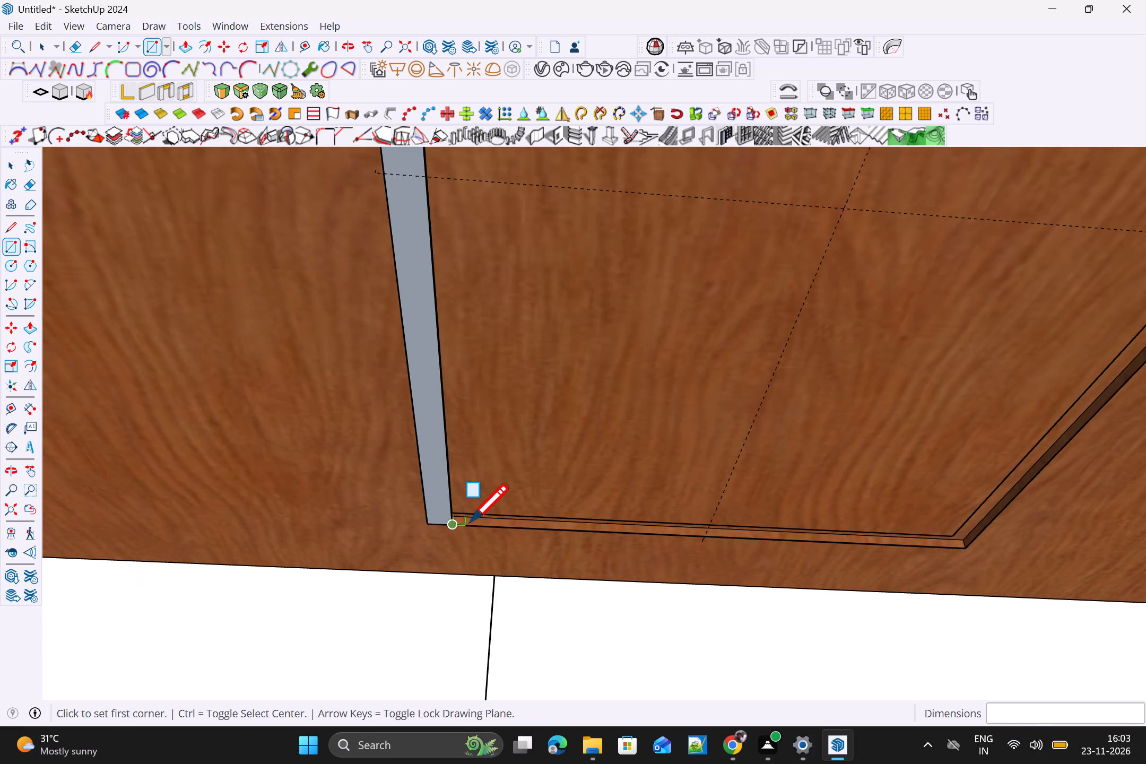
Draw a rectangle about 5' 4" by 3" over the front side of the groove, from the first strip to the far edge.
scroll(470, 522, "down", 14)
scroll(462, 333, "up", 12)
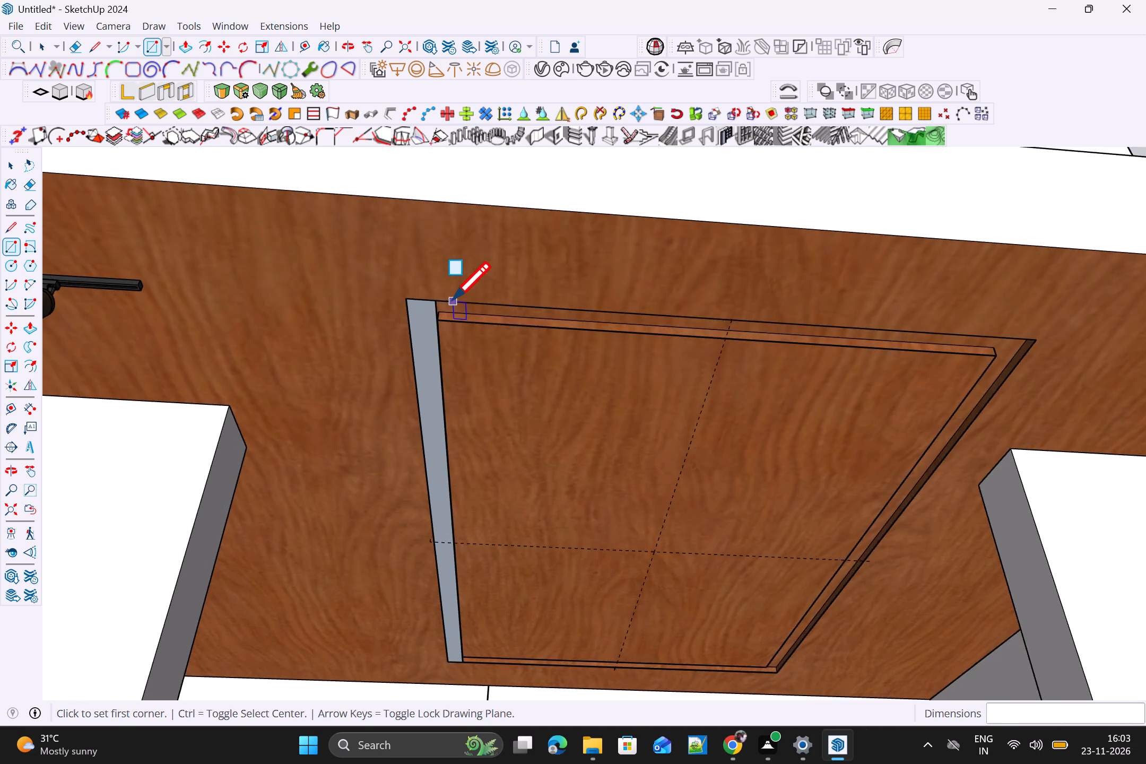
scroll(453, 300, "up", 4)
left_click(426, 299)
scroll(657, 320, "down", 10)
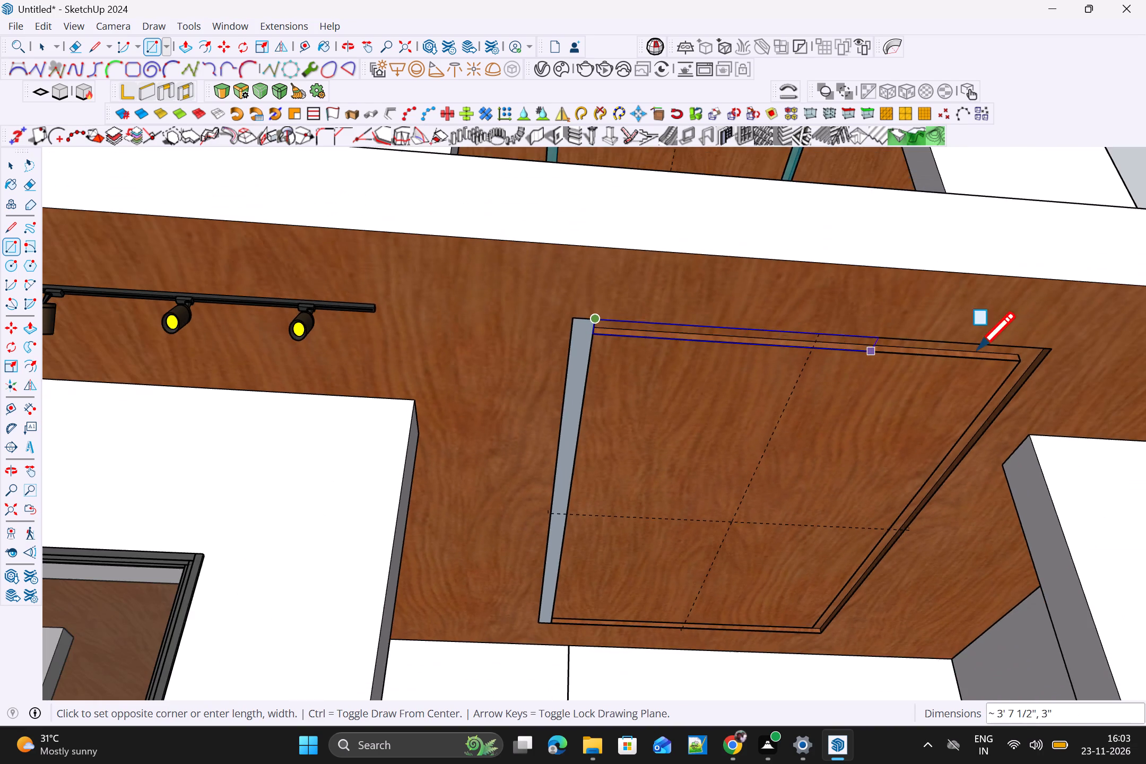
scroll(1030, 353, "up", 9)
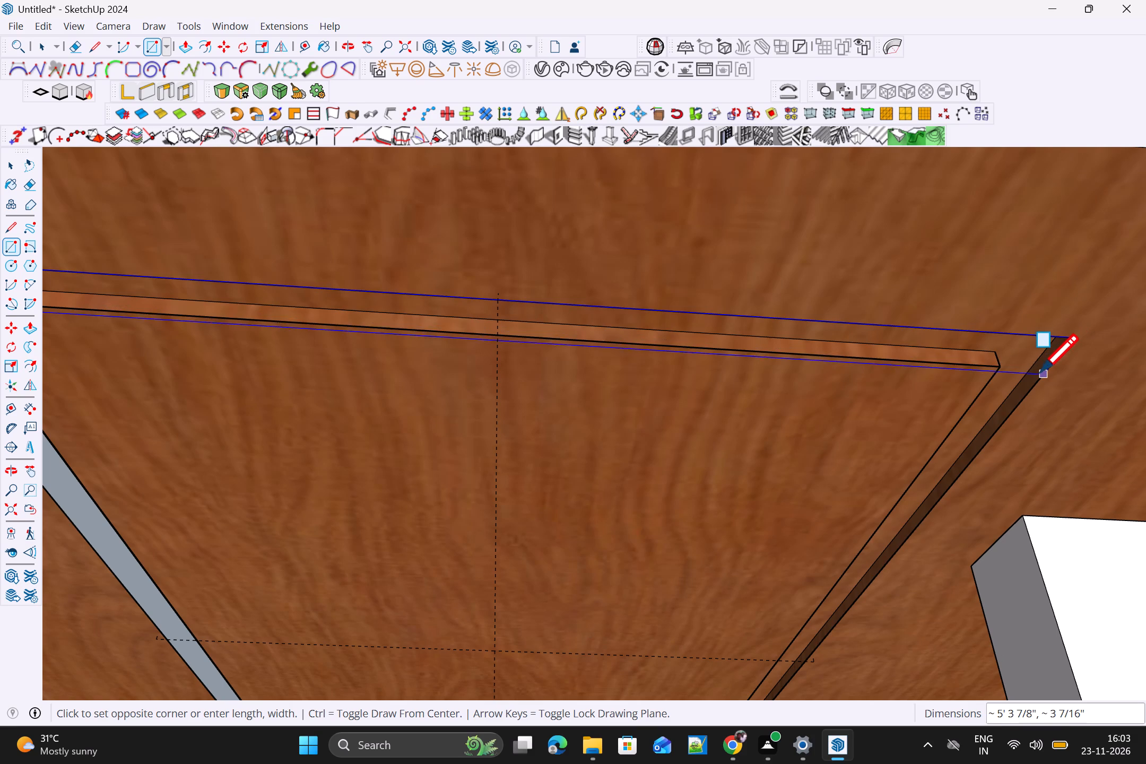
scroll(1043, 369, "up", 10)
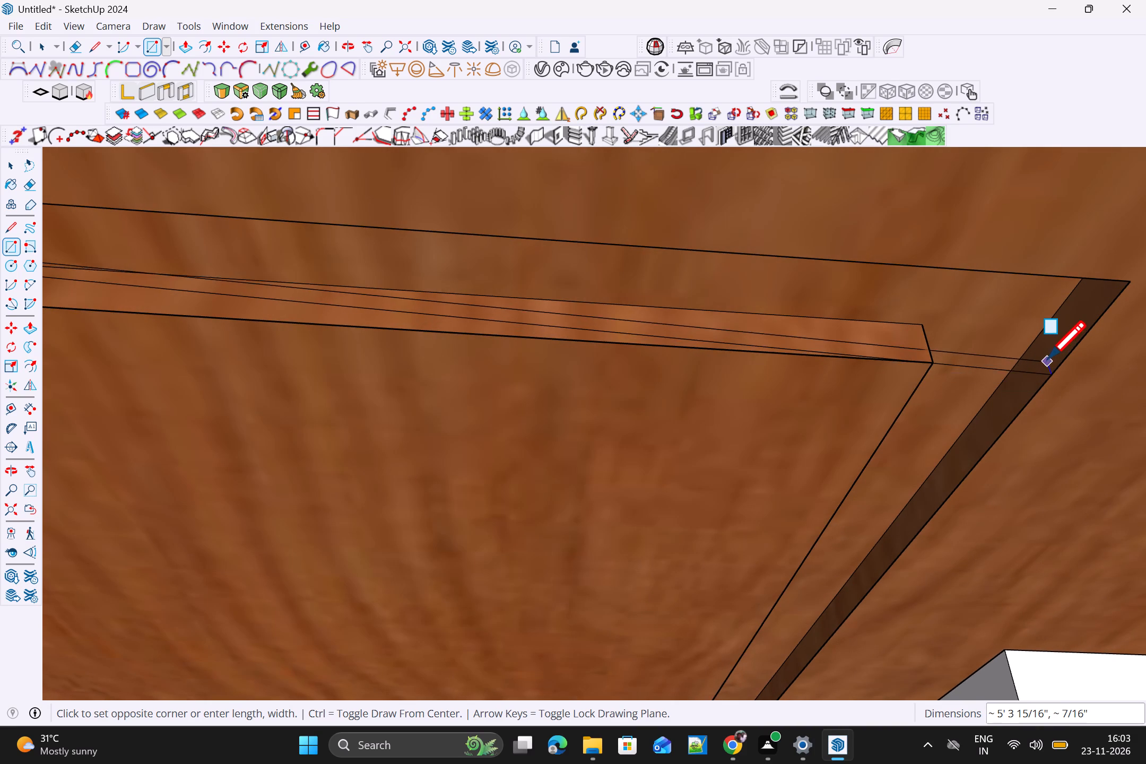
scroll(1048, 359, "up", 4)
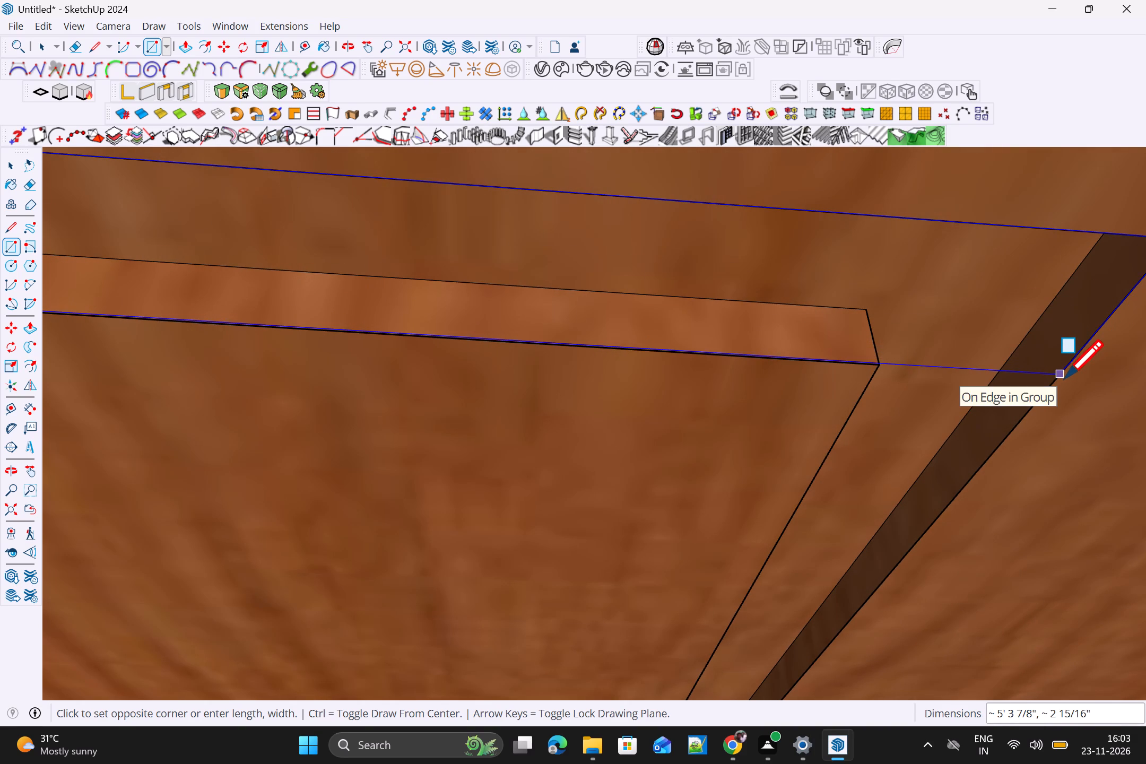
left_click(1065, 378)
Draw a rectangle about 8' 6" by 3" over the groove side farthest from the track lights, from the front strip to the back corner.
scroll(913, 393, "down", 4)
scroll(918, 449, "down", 9)
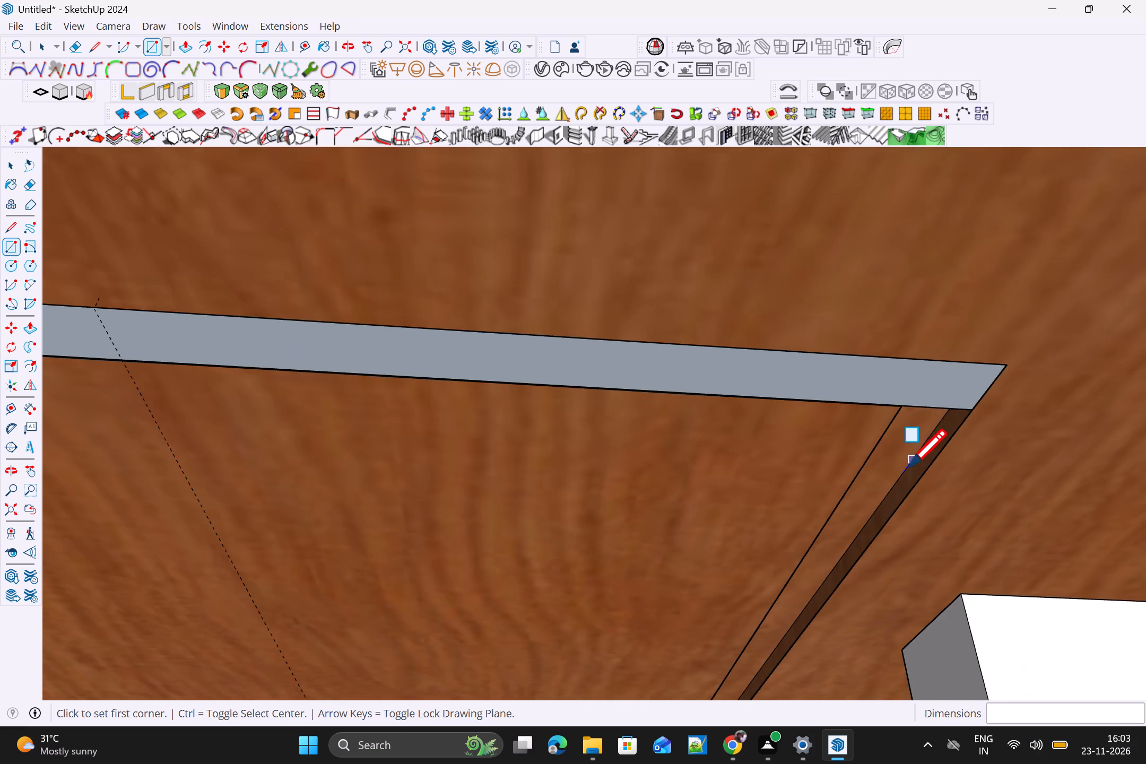
scroll(909, 467, "down", 2)
scroll(927, 482, "up", 1)
middle_click_drag(927, 441, 916, 238, "shift")
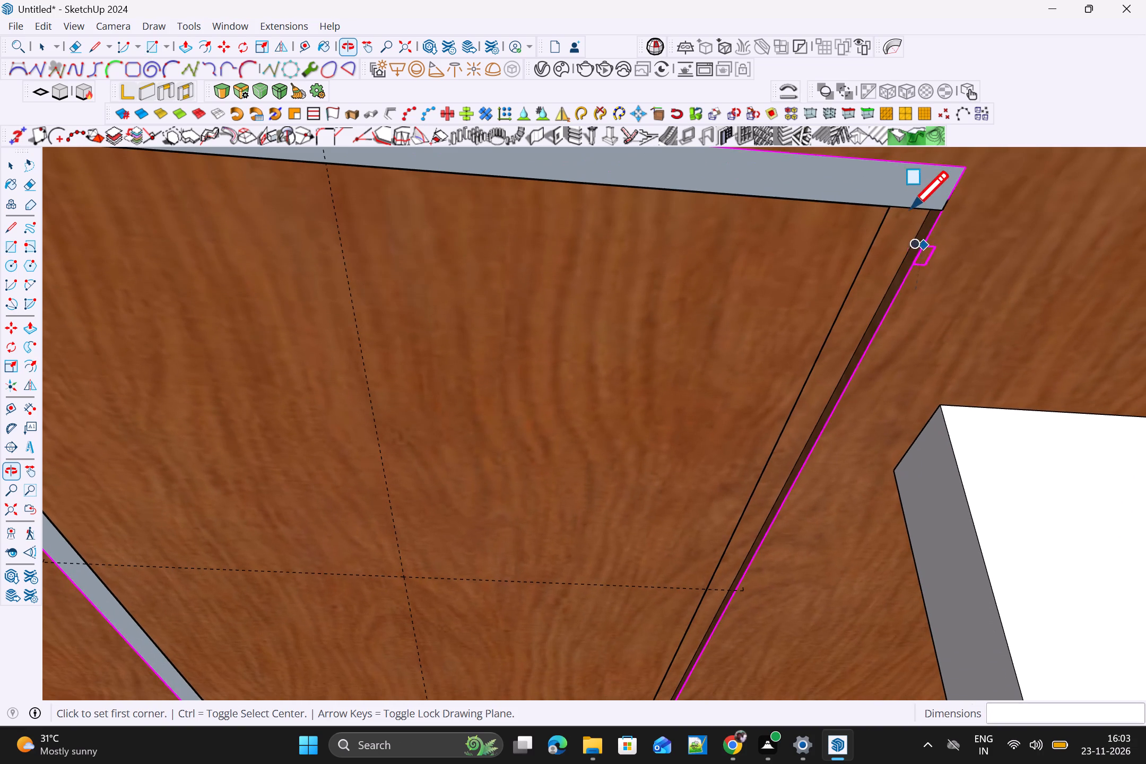
left_click_drag(893, 208, 893, 215)
scroll(849, 401, "down", 6)
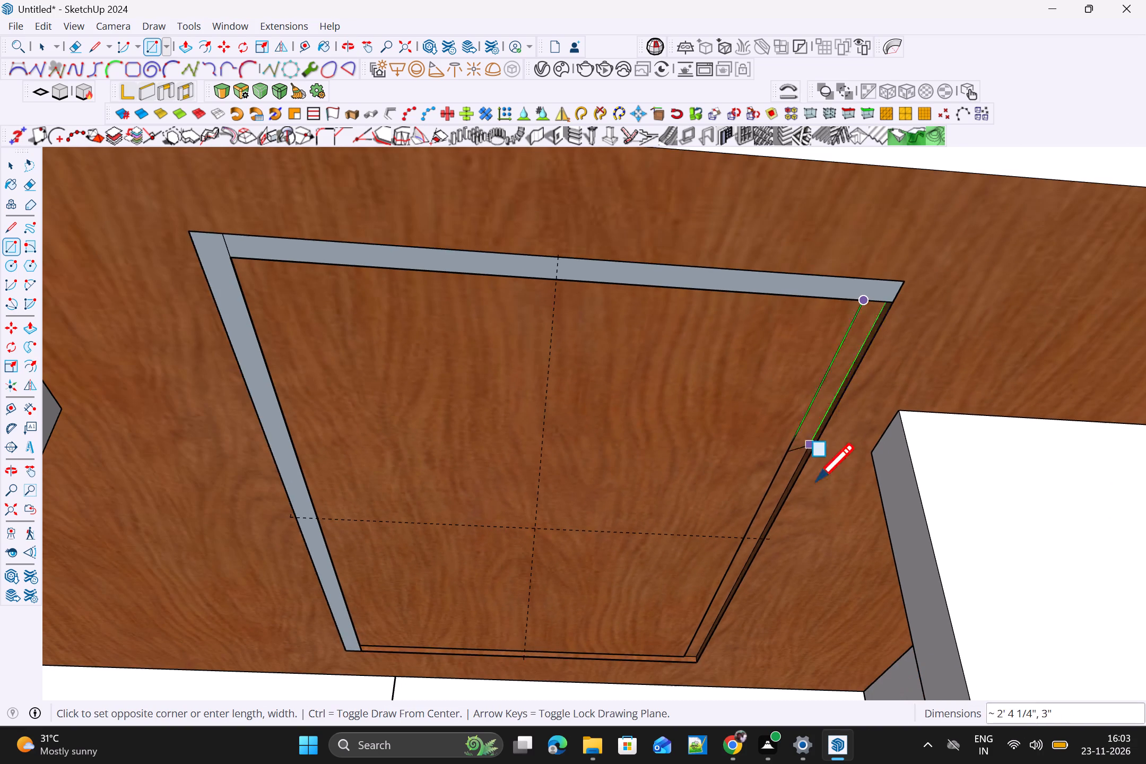
middle_click_drag(795, 543, 791, 234, "shift")
scroll(717, 379, "up", 9)
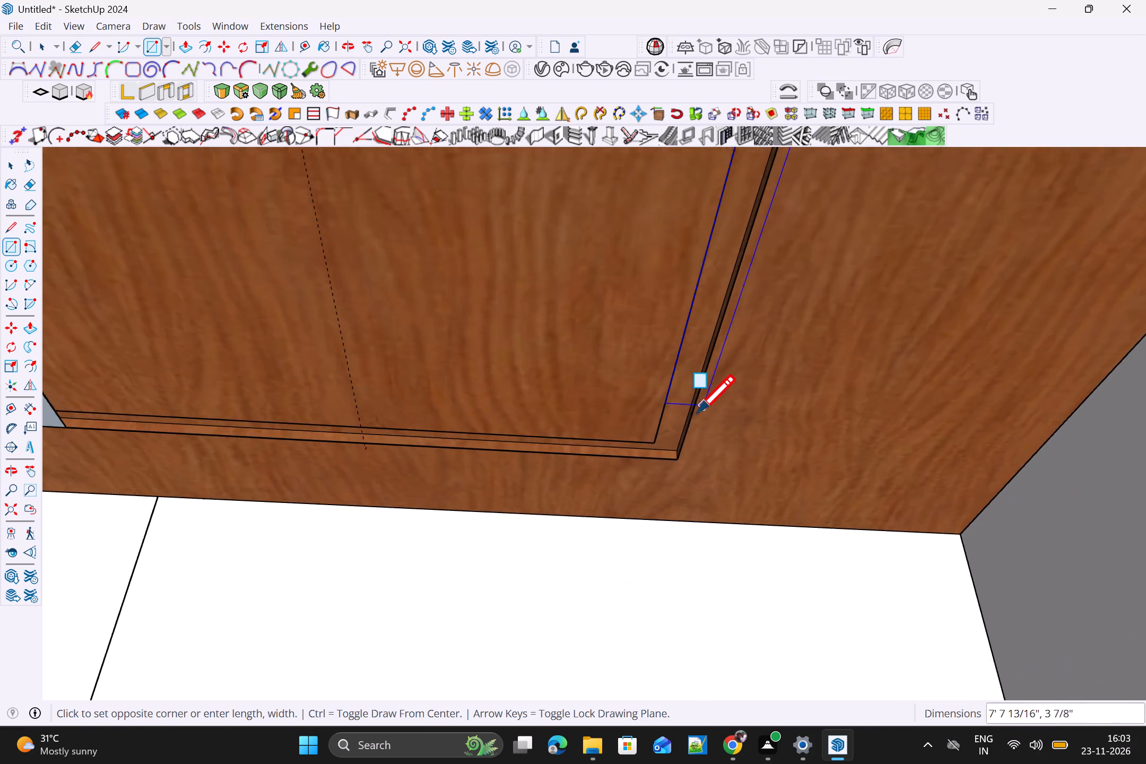
scroll(697, 413, "up", 1)
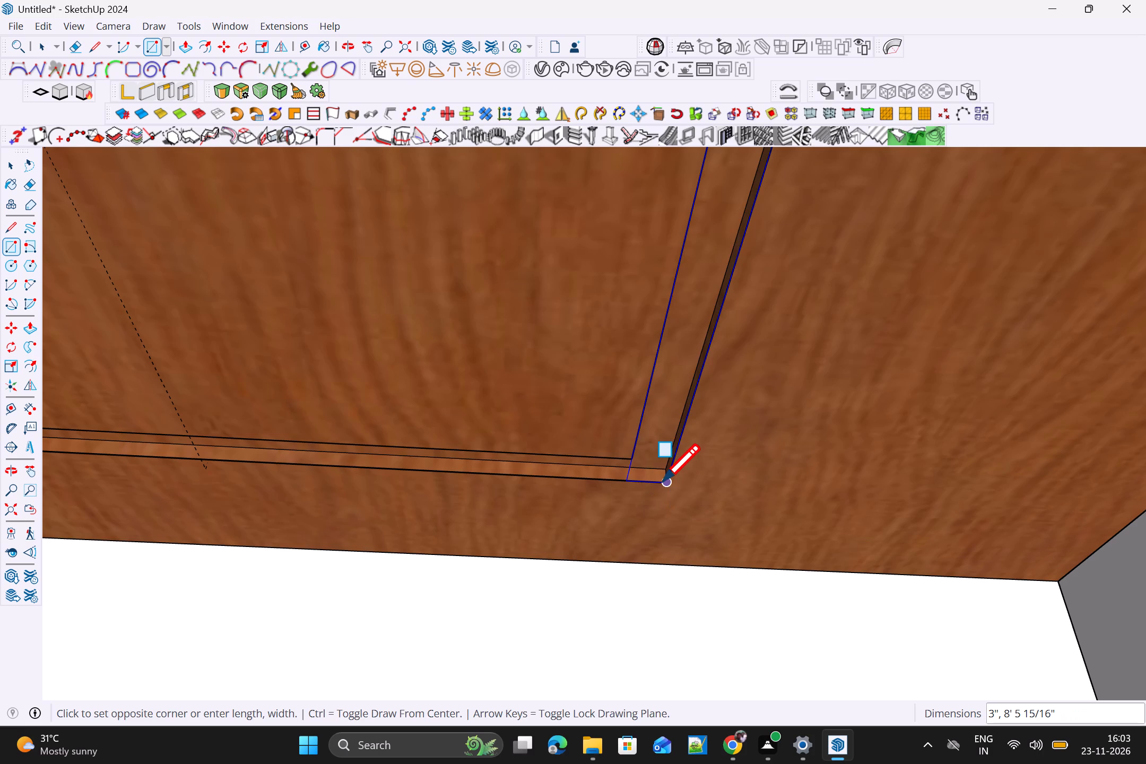
left_click(662, 482)
Draw a rectangle about 5' 1" by 3" over the back side of the groove, between the two long side strips.
left_click(630, 459)
scroll(411, 487, "down", 5)
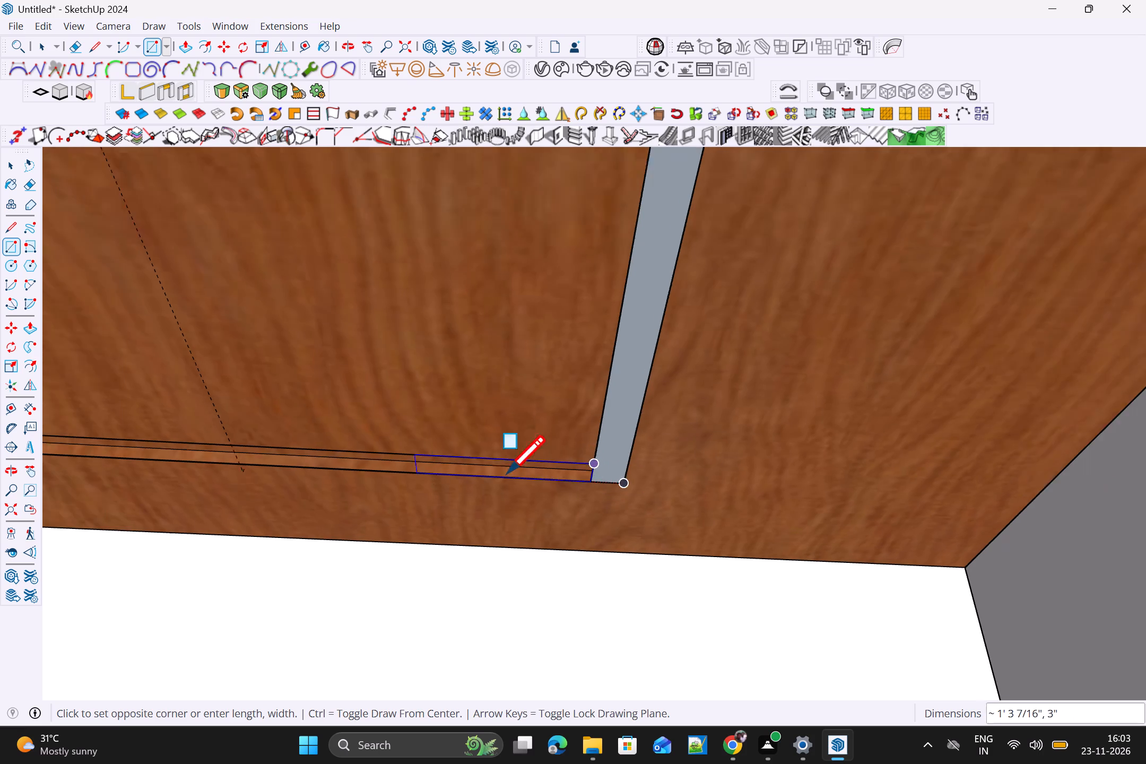
scroll(507, 473, "down", 2)
scroll(70, 444, "up", 4, "shift")
scroll(70, 443, "up", 5)
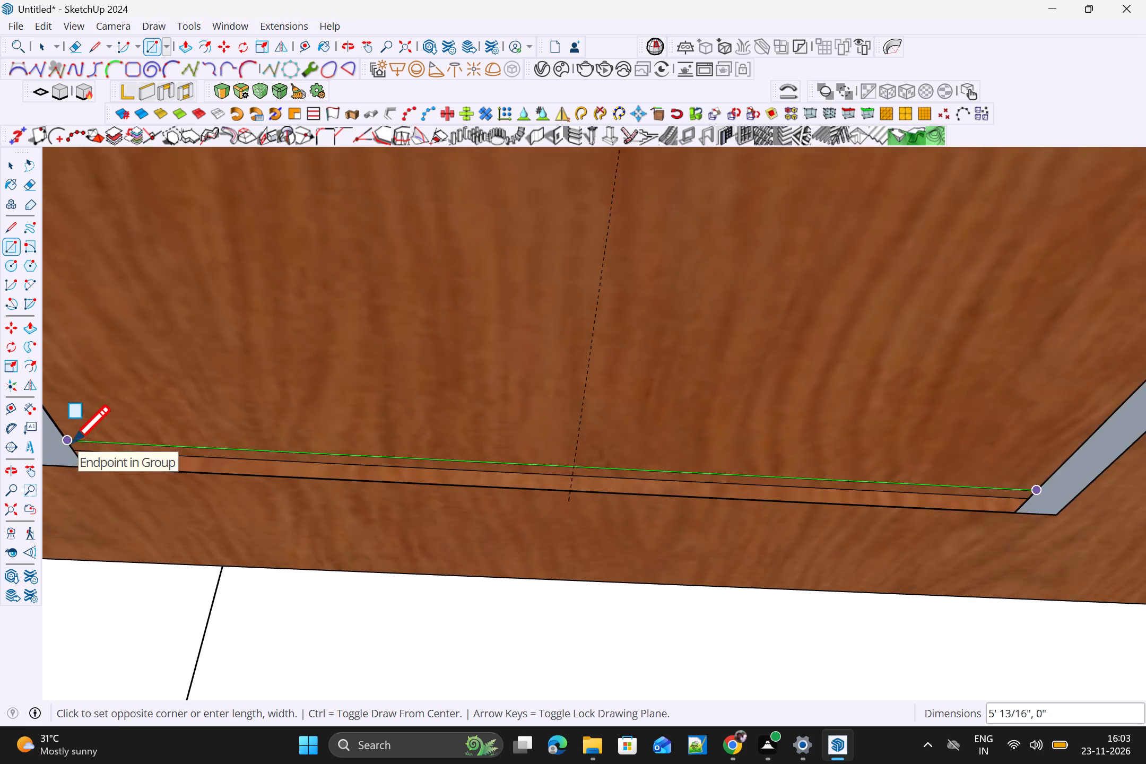
scroll(63, 453, "up", 5)
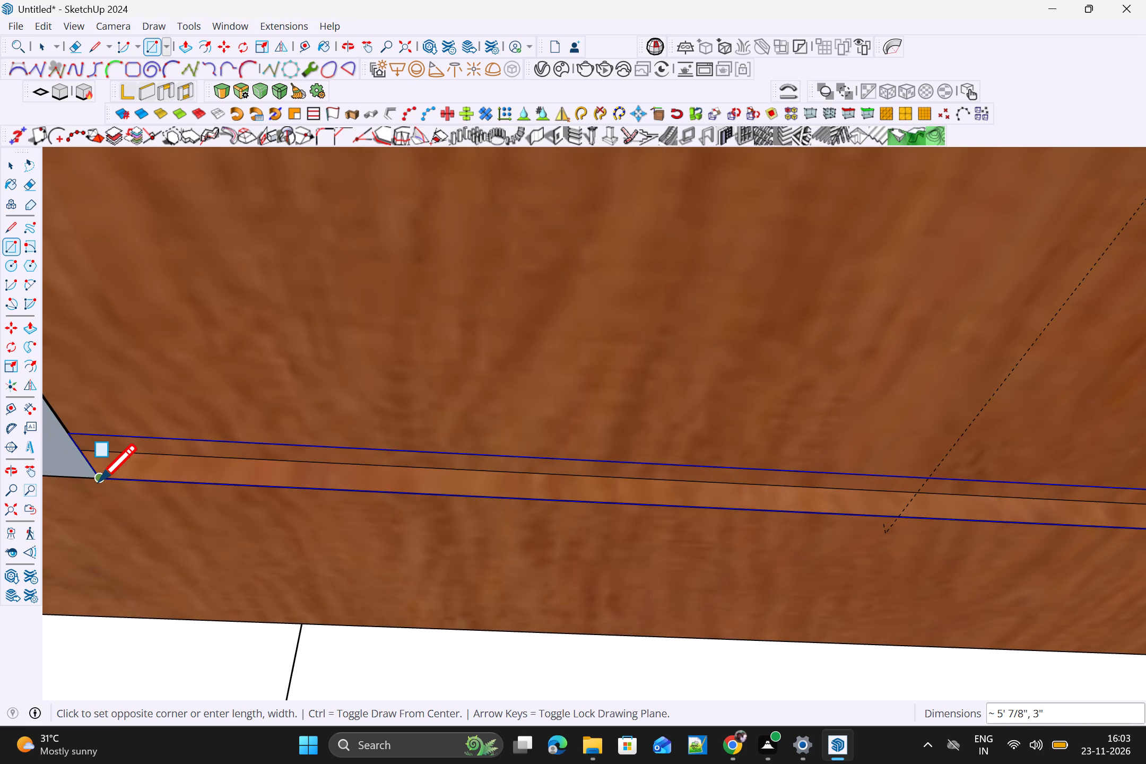
left_click(99, 482)
scroll(109, 479, "down", 20)
scroll(109, 479, "down", 4)
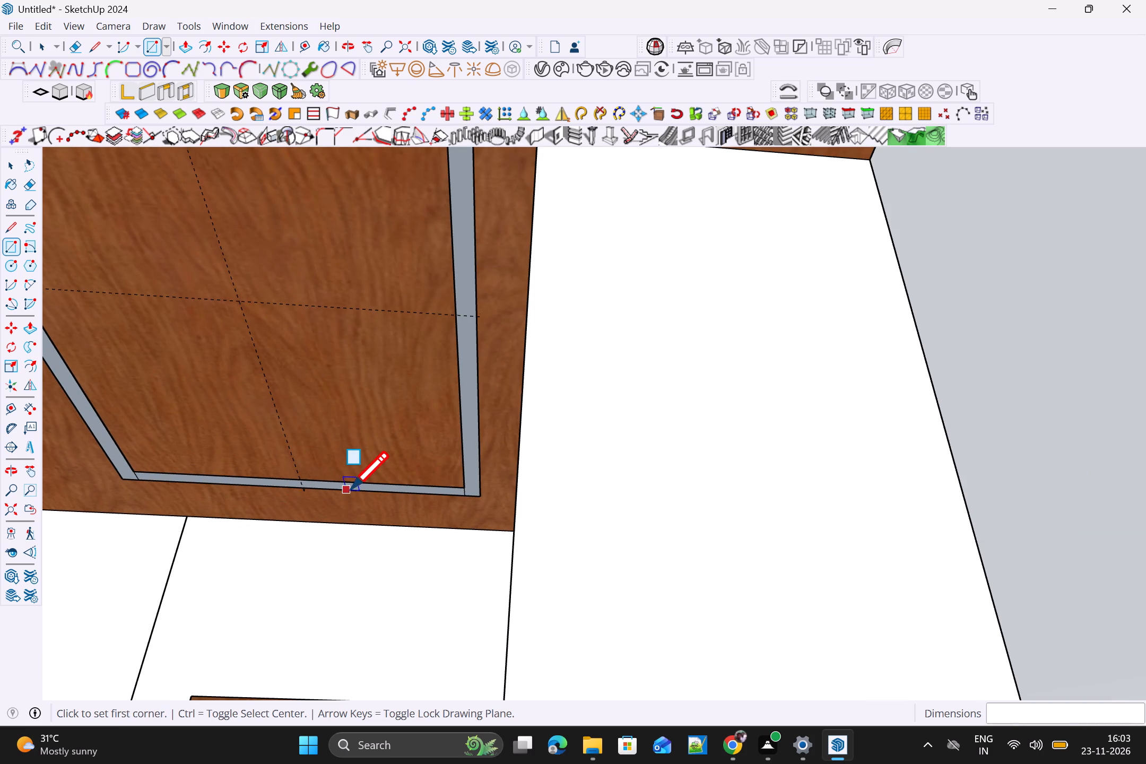
Paint all four cover strips over the groove with the Translucent Glass Tinted material and close the materials window.
key("space")
key("b")
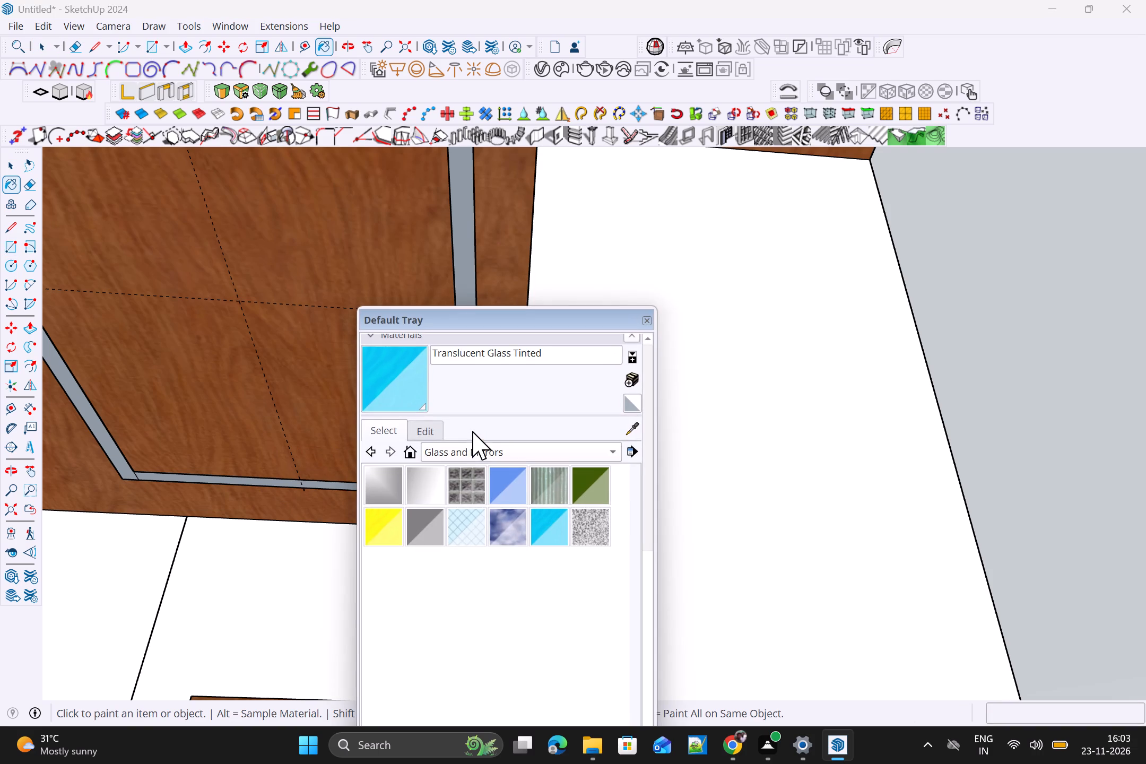
left_click(546, 518)
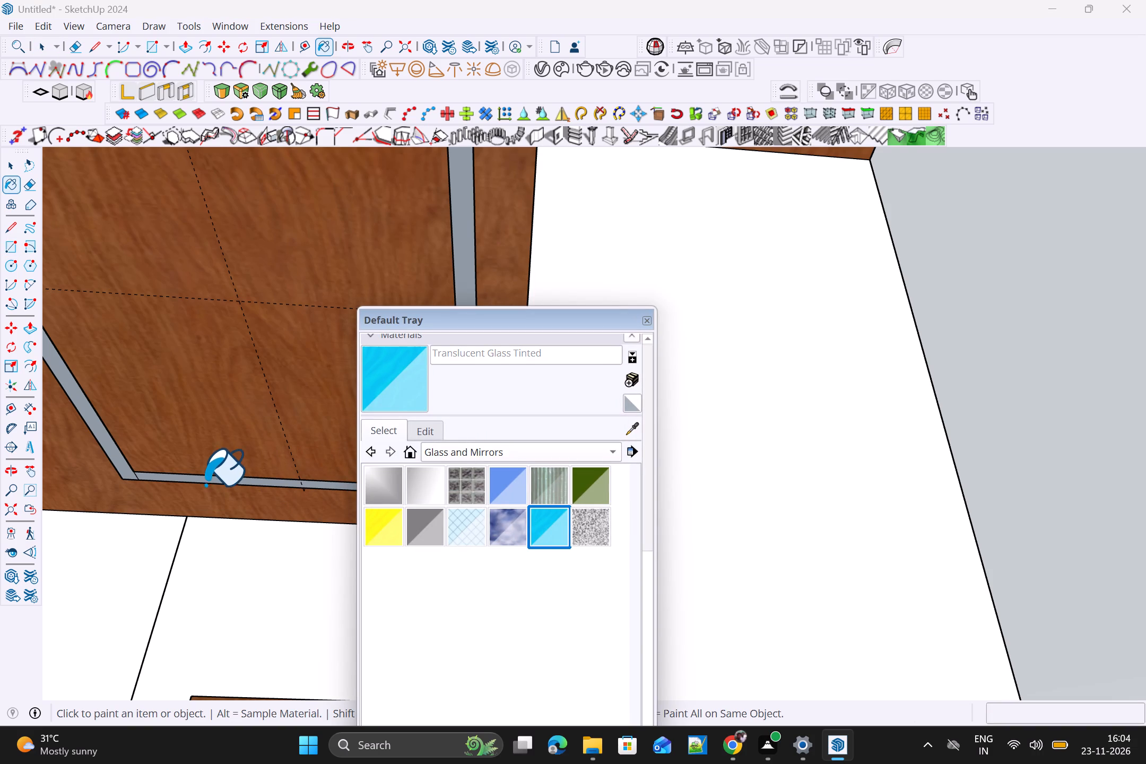
scroll(143, 475, "up", 9)
left_click(108, 456)
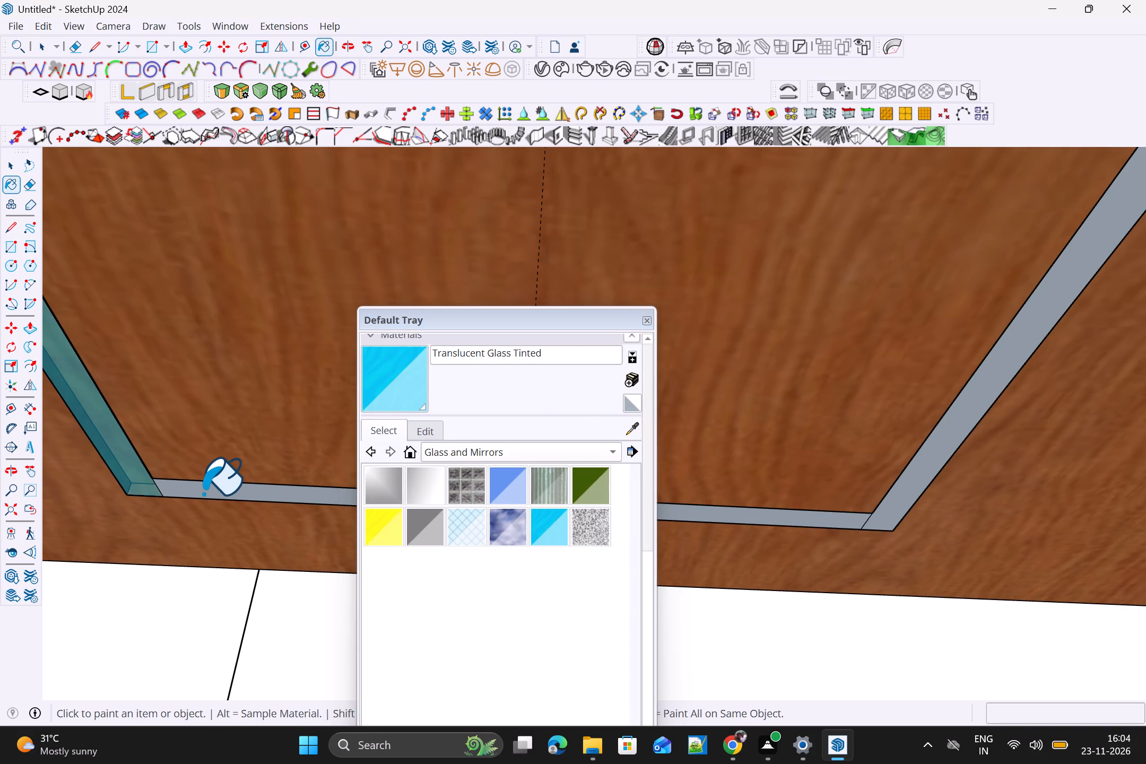
left_click(203, 494)
left_click(947, 448)
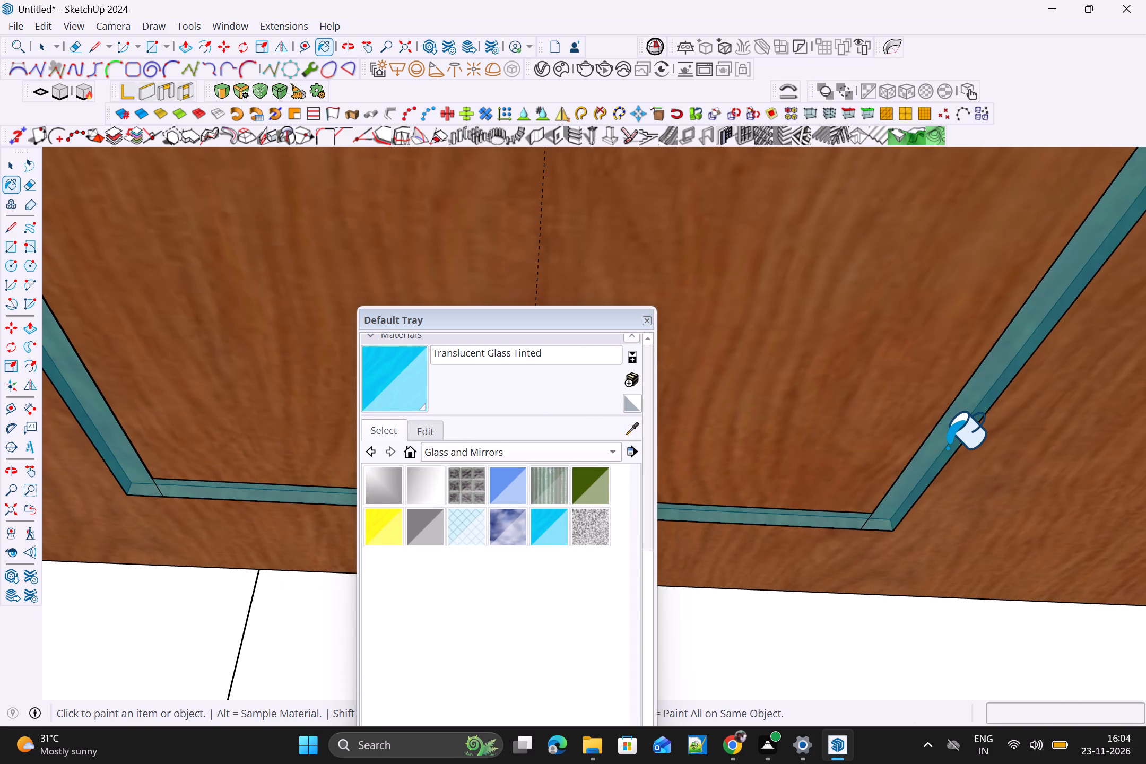
scroll(939, 449, "down", 11)
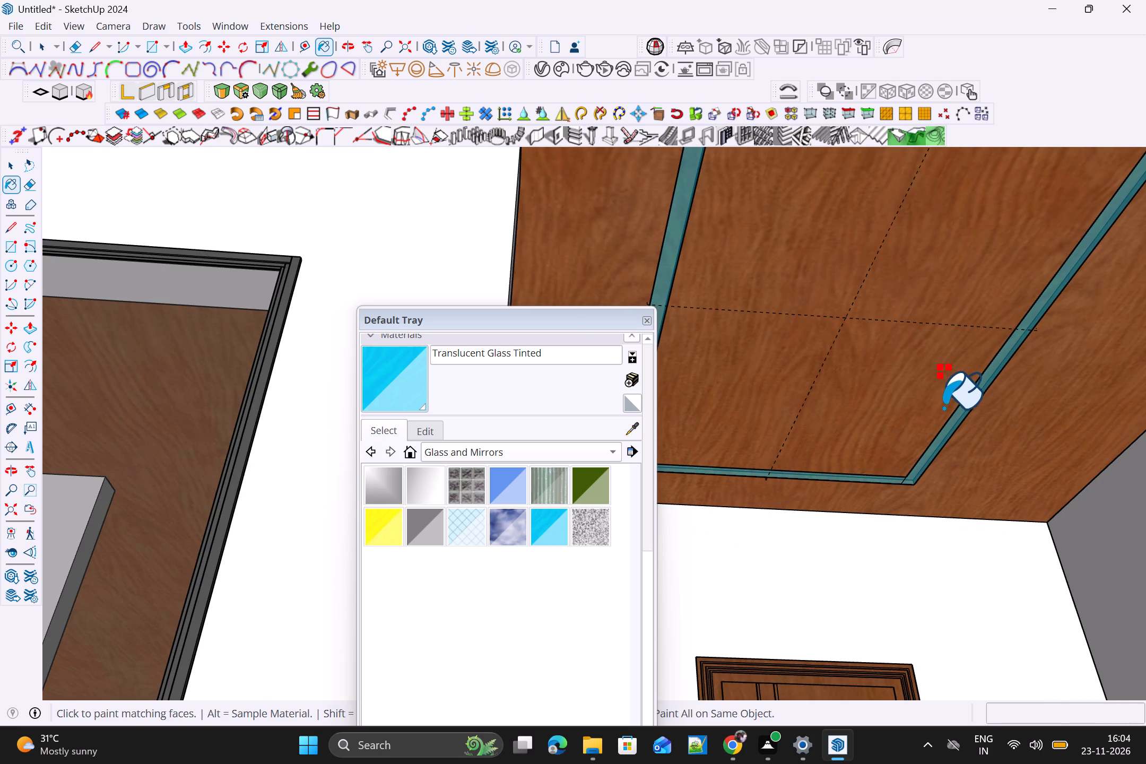
middle_click_drag(909, 505, 894, 537, "shift")
scroll(894, 537, "up", 1, "shift")
middle_click_drag(874, 528, 829, 620, "shift")
middle_click_drag(823, 633, 800, 695, "shift")
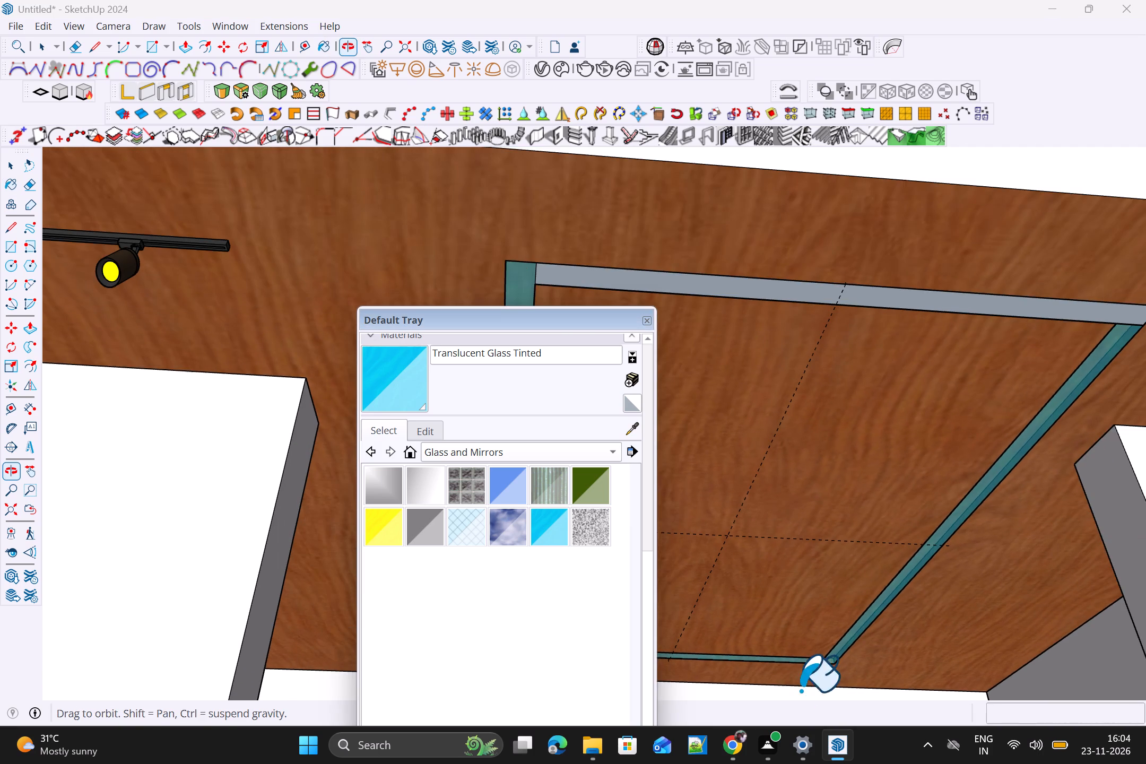
scroll(897, 288, "up", 4)
left_click(895, 305)
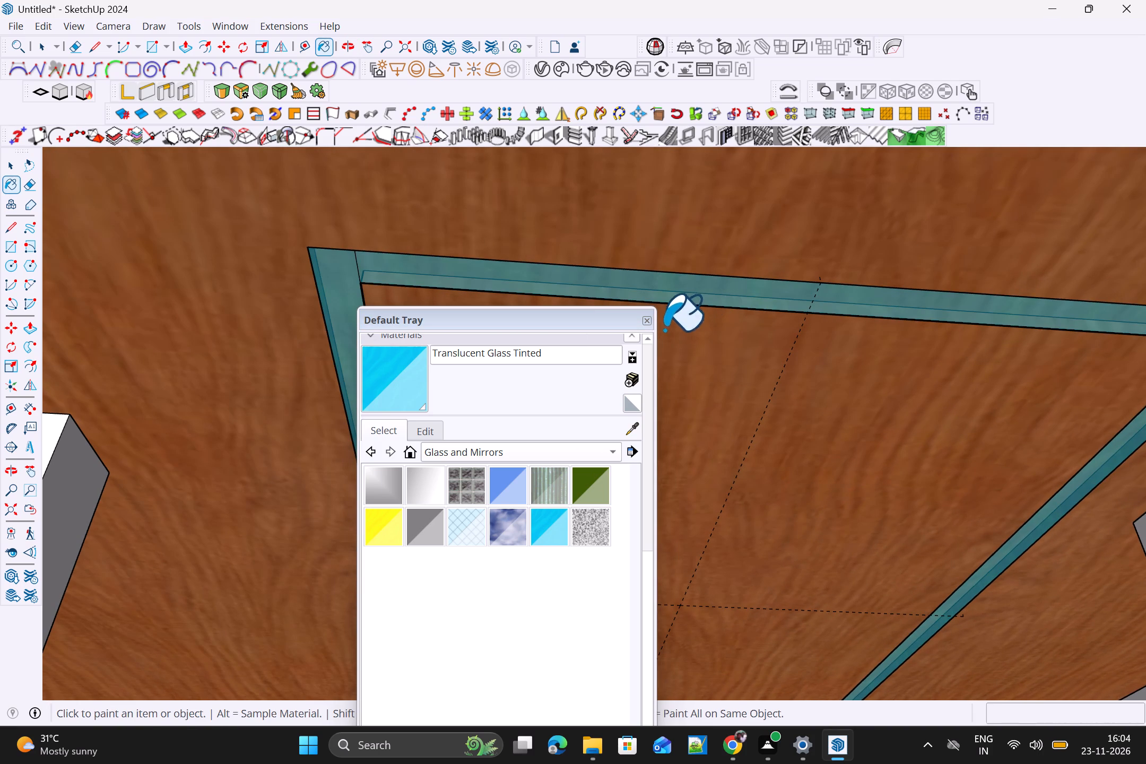
key("space")
left_click(650, 317)
Open the lowest balcony slab's group for editing and select its wooden soffit face.
scroll(659, 335, "down", 20)
scroll(659, 335, "down", 2)
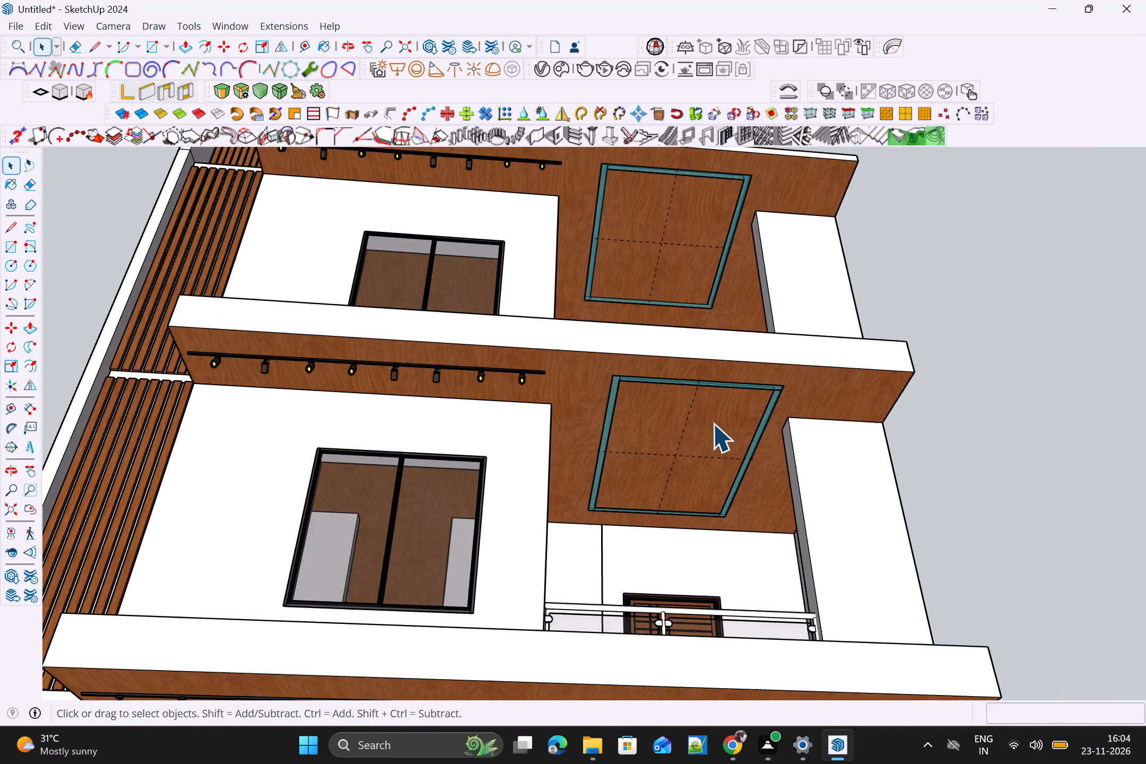
scroll(713, 423, "down", 2)
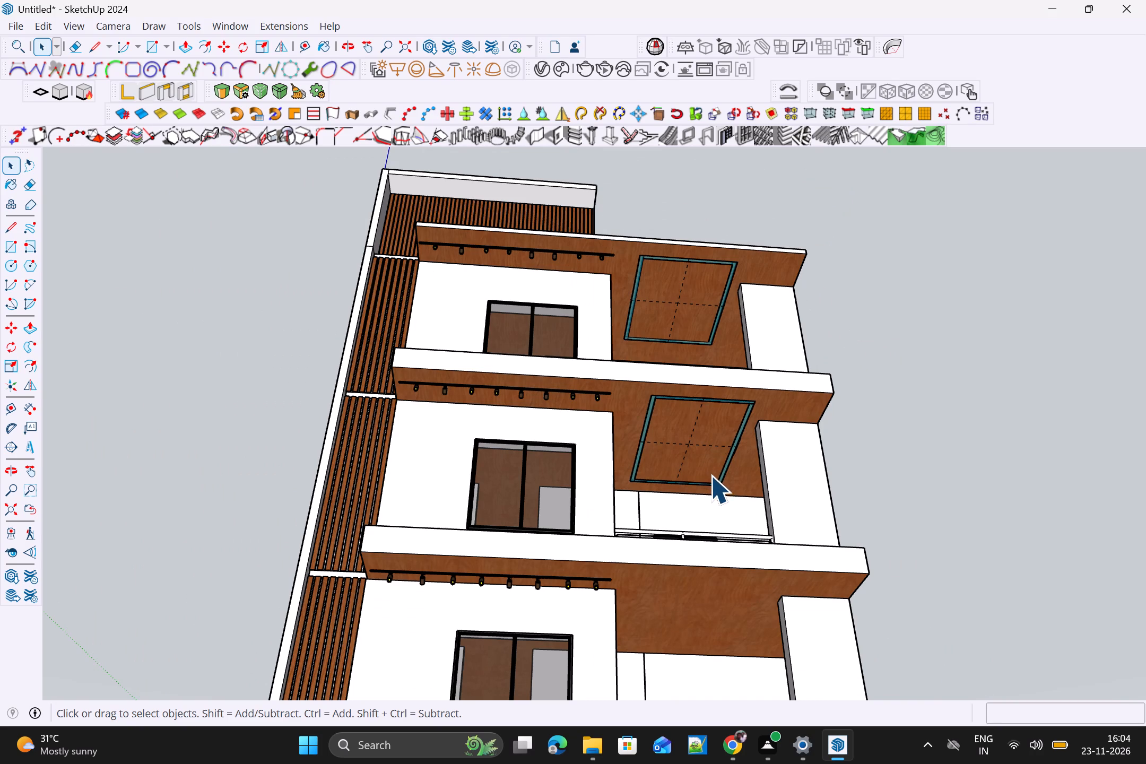
scroll(710, 476, "down", 6)
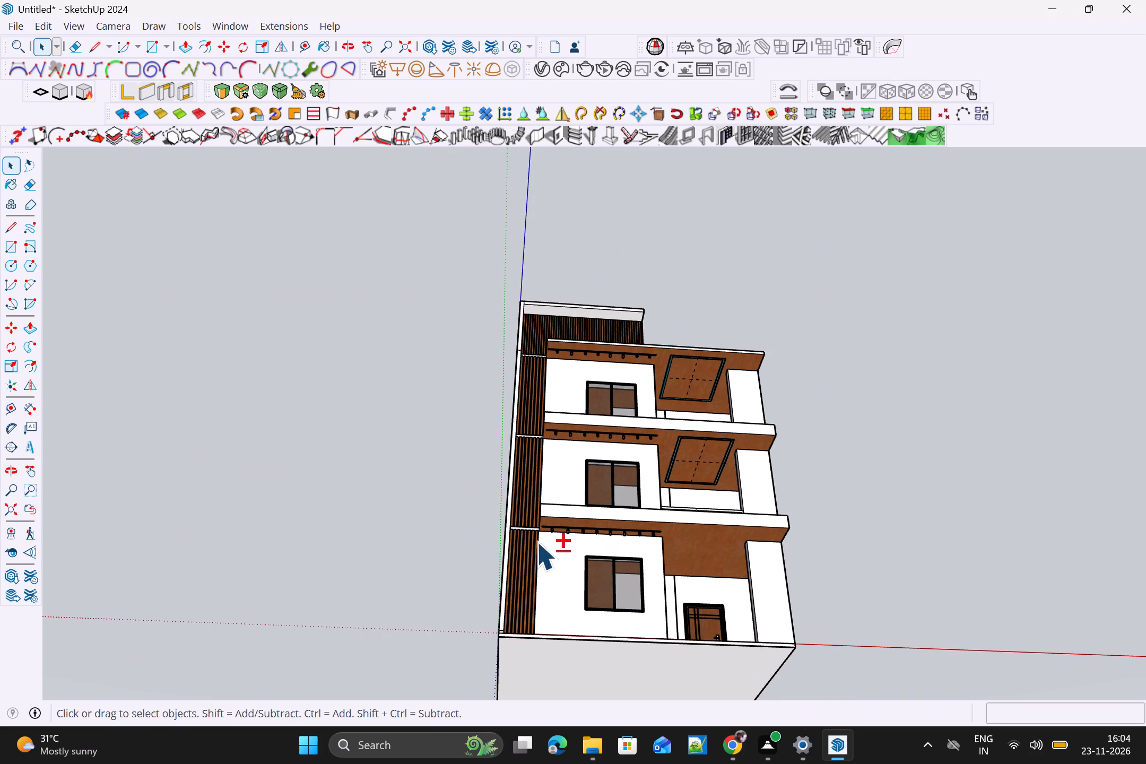
scroll(705, 512, "up", 10)
scroll(554, 566, "down", 5)
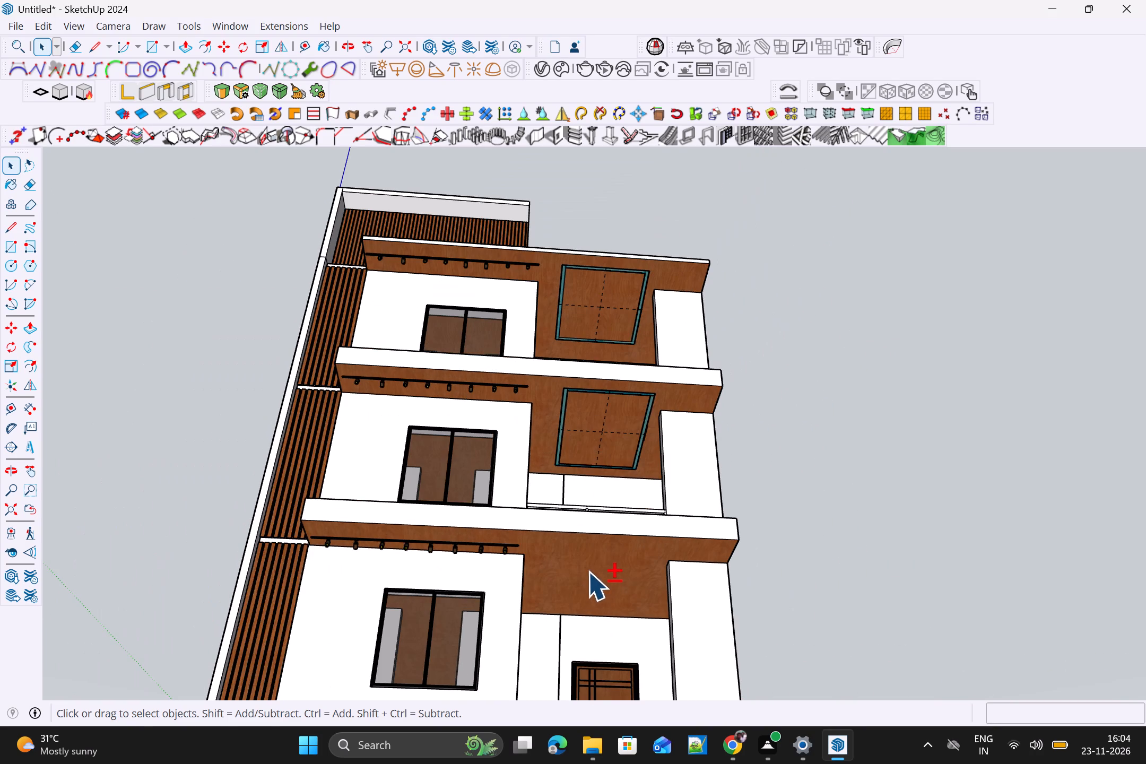
scroll(587, 562, "up", 1, "shift")
middle_click_drag(587, 562, 596, 543, "shift")
scroll(607, 535, "up", 5)
left_click(543, 587)
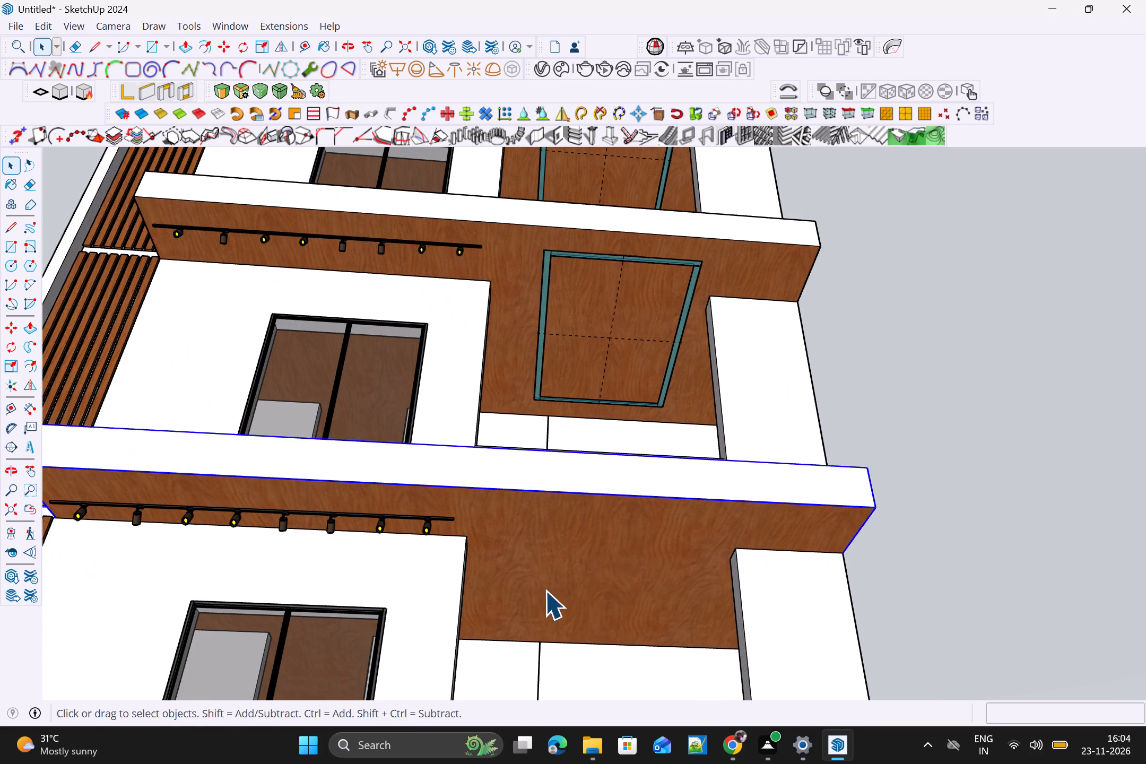
scroll(558, 590, "down", 12)
middle_click_drag(693, 458, 685, 447, "shift")
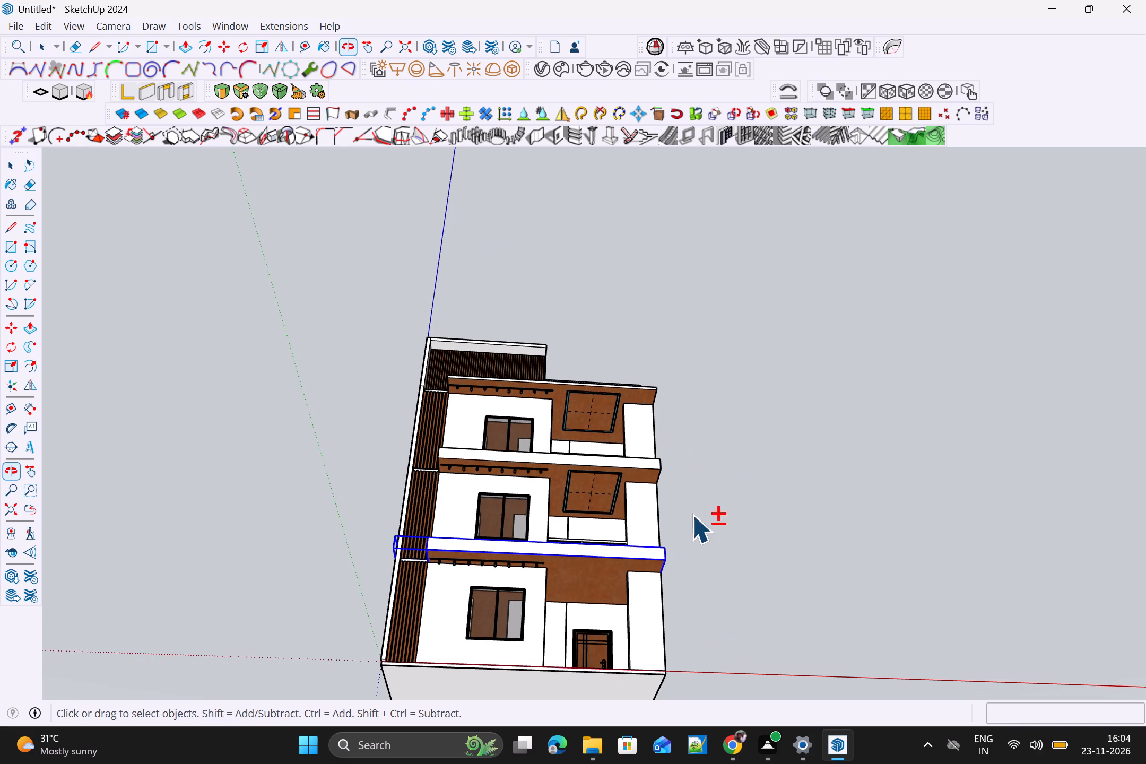
scroll(692, 516, "up", 1, "shift")
middle_click_drag(692, 508, 661, 372, "shift")
scroll(490, 464, "up", 9)
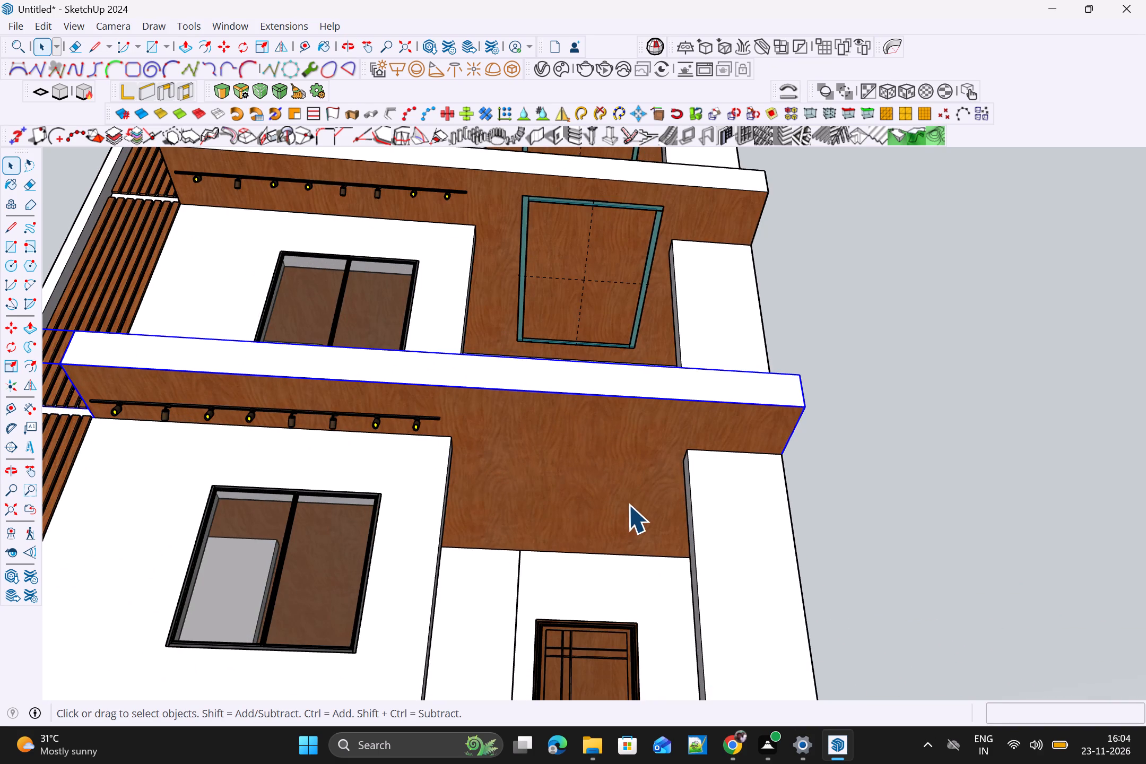
double_click(530, 509)
left_click_drag(535, 504, 549, 501)
left_click(568, 489)
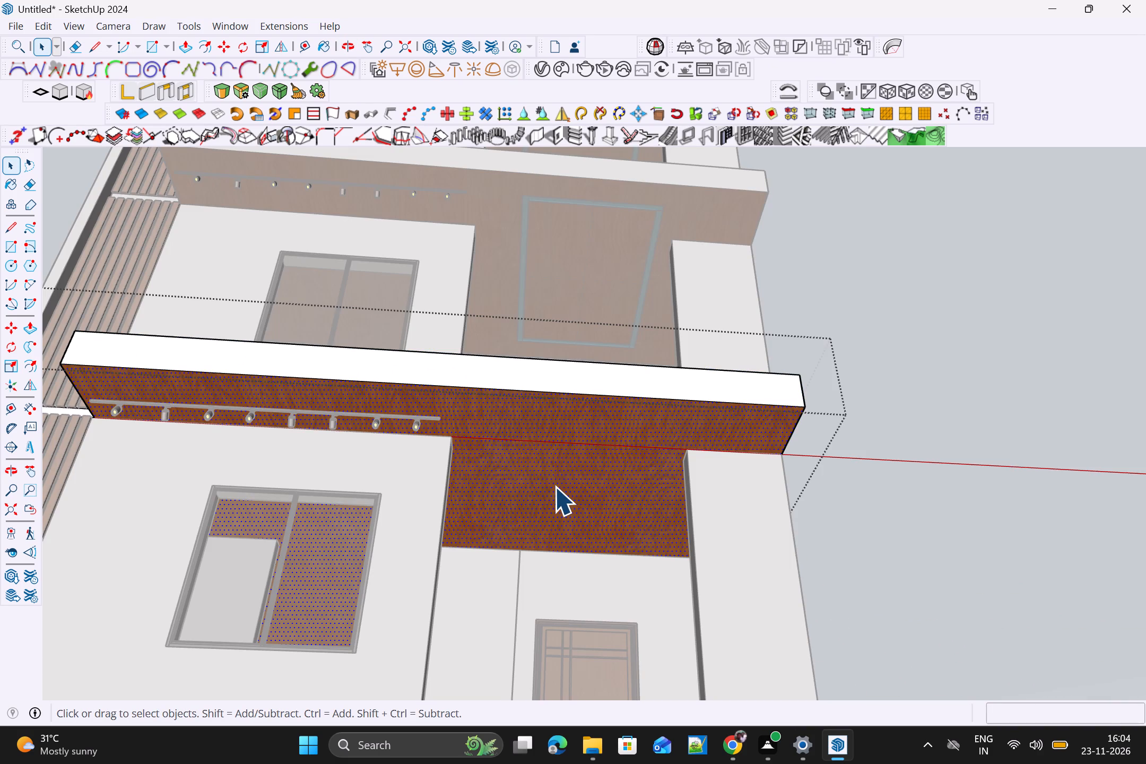
left_click(554, 487)
Draw a rectangle about 5' 1" by 8' 7" on the lowest balcony's soffit, in the recessed area above the door.
key("r")
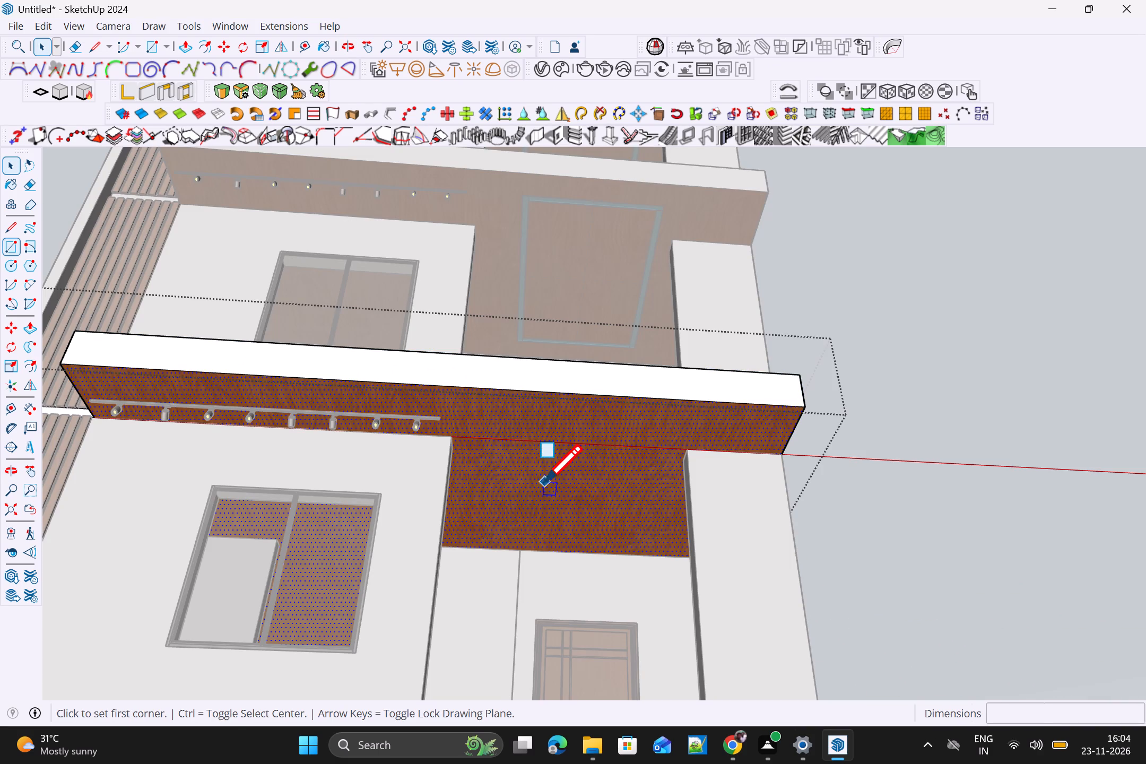
left_click(494, 546)
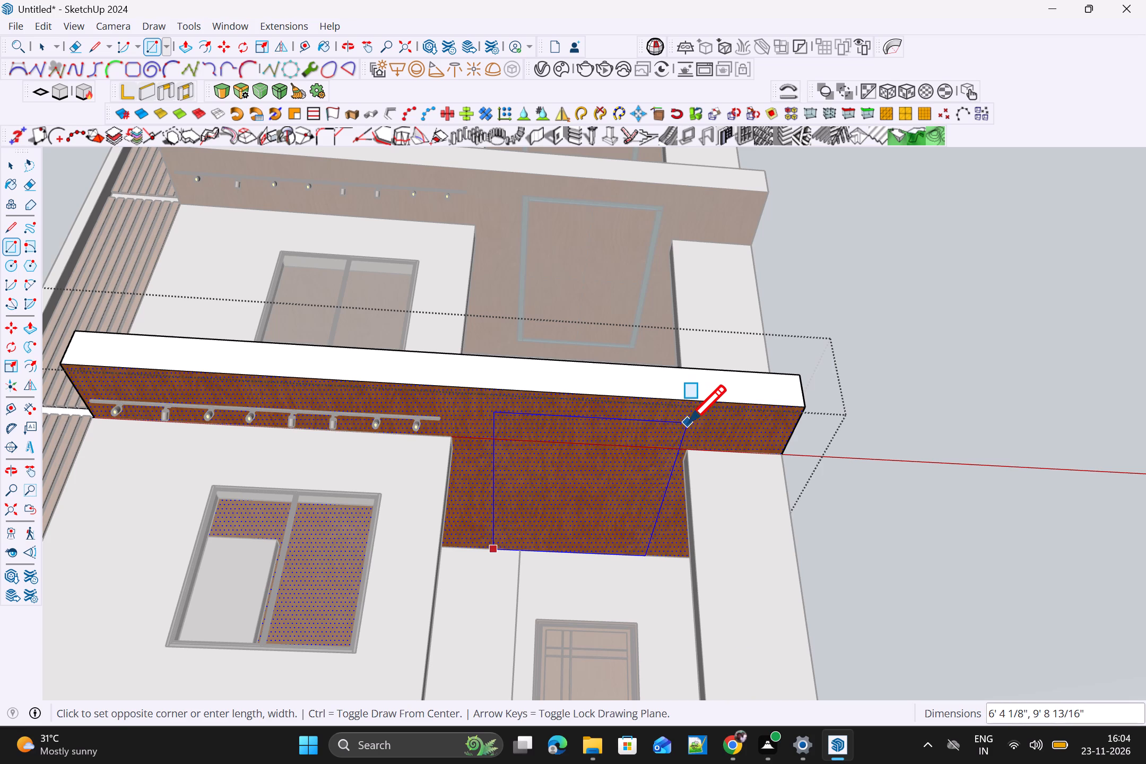
key("Escape")
left_click(508, 535)
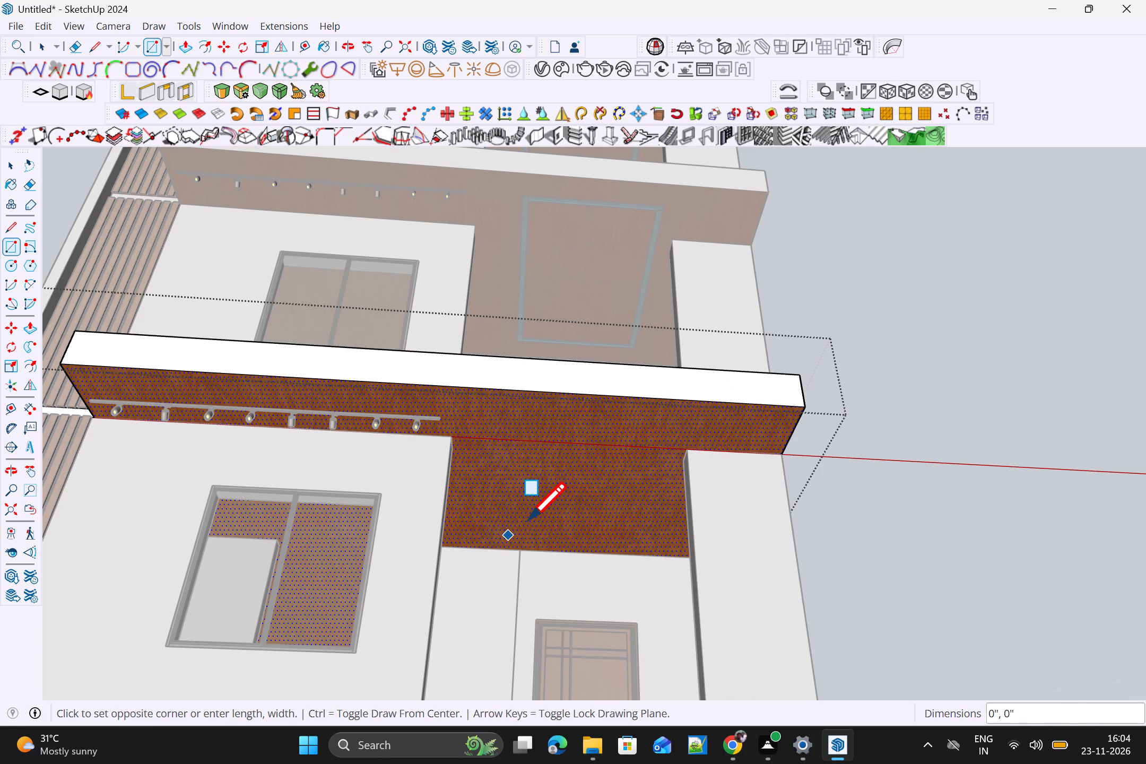
scroll(674, 422, "up", 2)
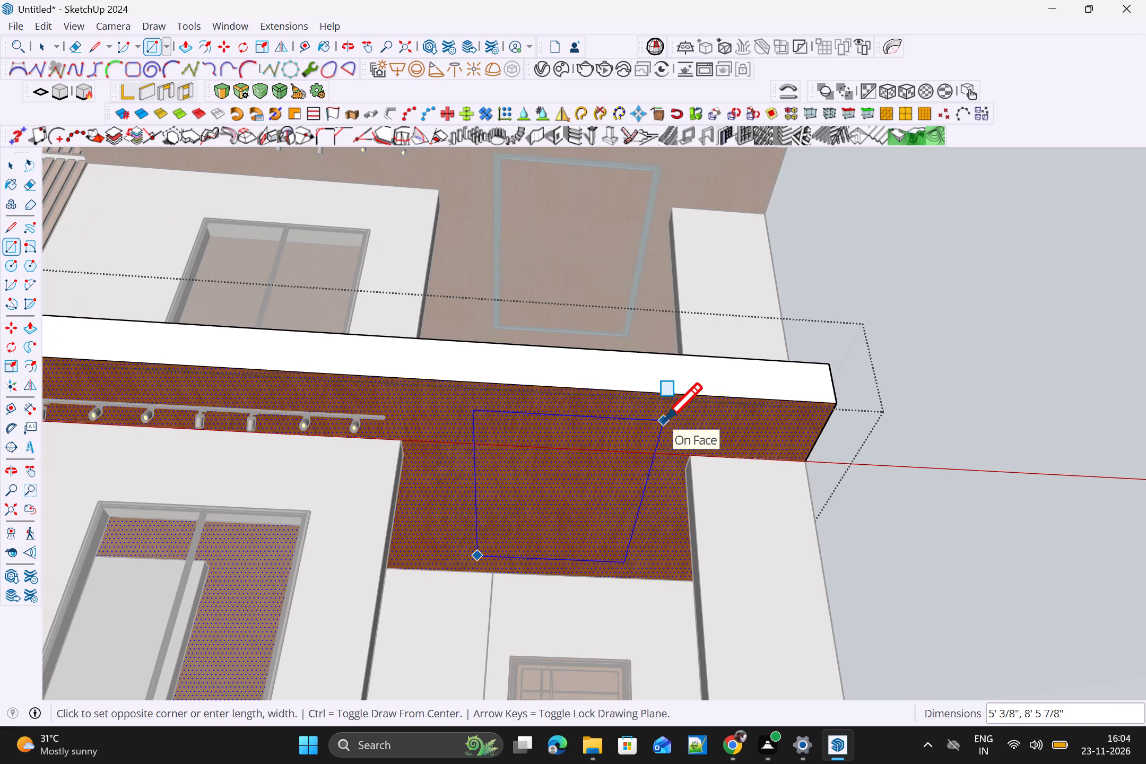
left_click(667, 420)
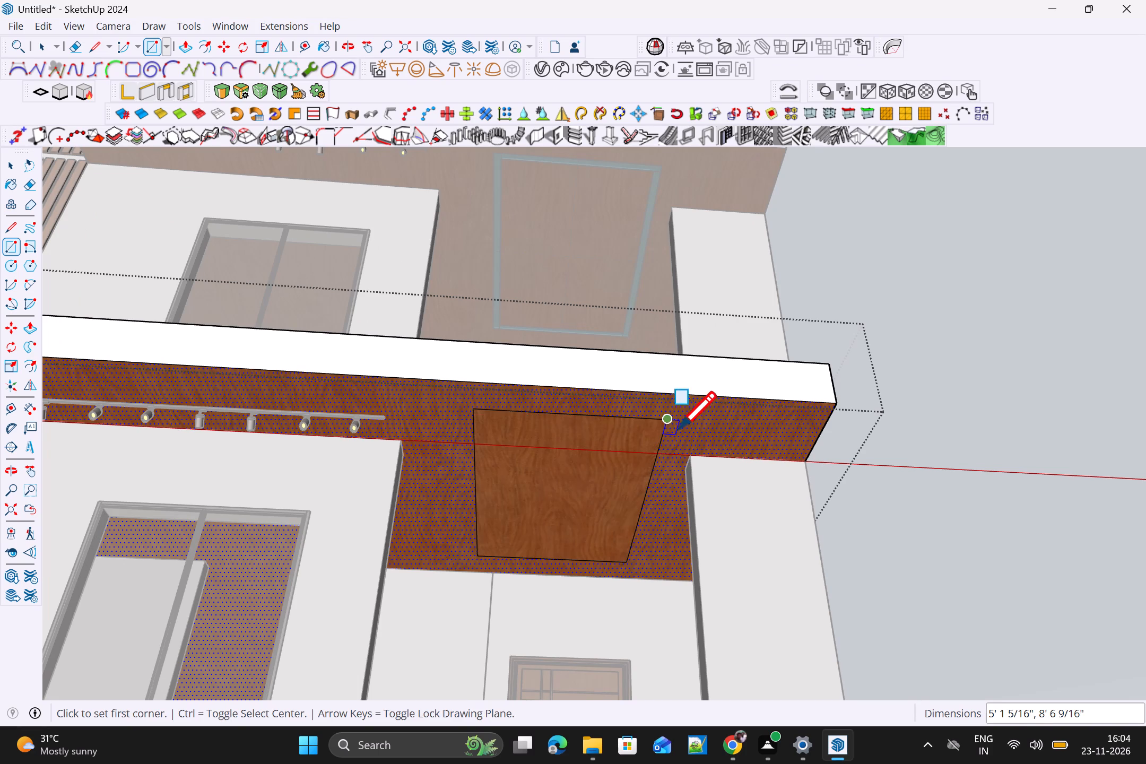
scroll(680, 438, "down", 7)
Offset the soffit rectangle's outline 3" inward to form a border strip.
key("space")
left_click(611, 476)
scroll(617, 479, "up", 3)
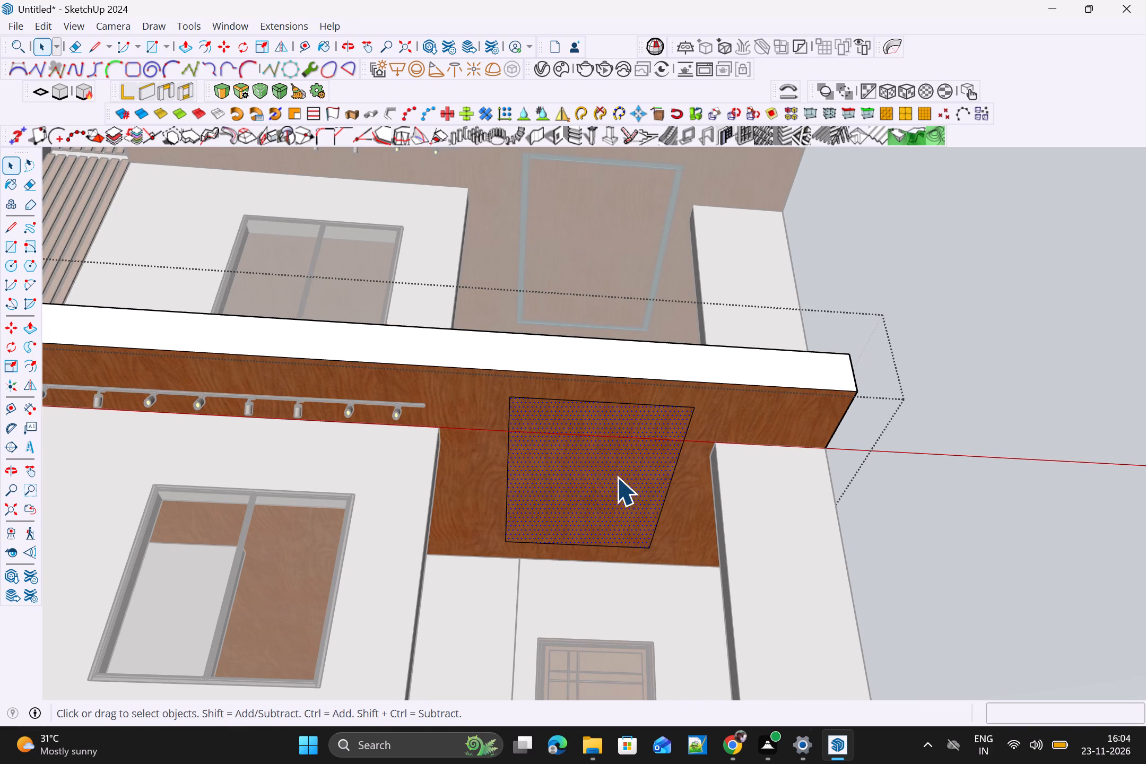
key("f")
scroll(597, 437, "up", 4)
left_click_drag(601, 422, 601, 428)
key("3")
key("shift+quotedbl")
key("shift+Return")
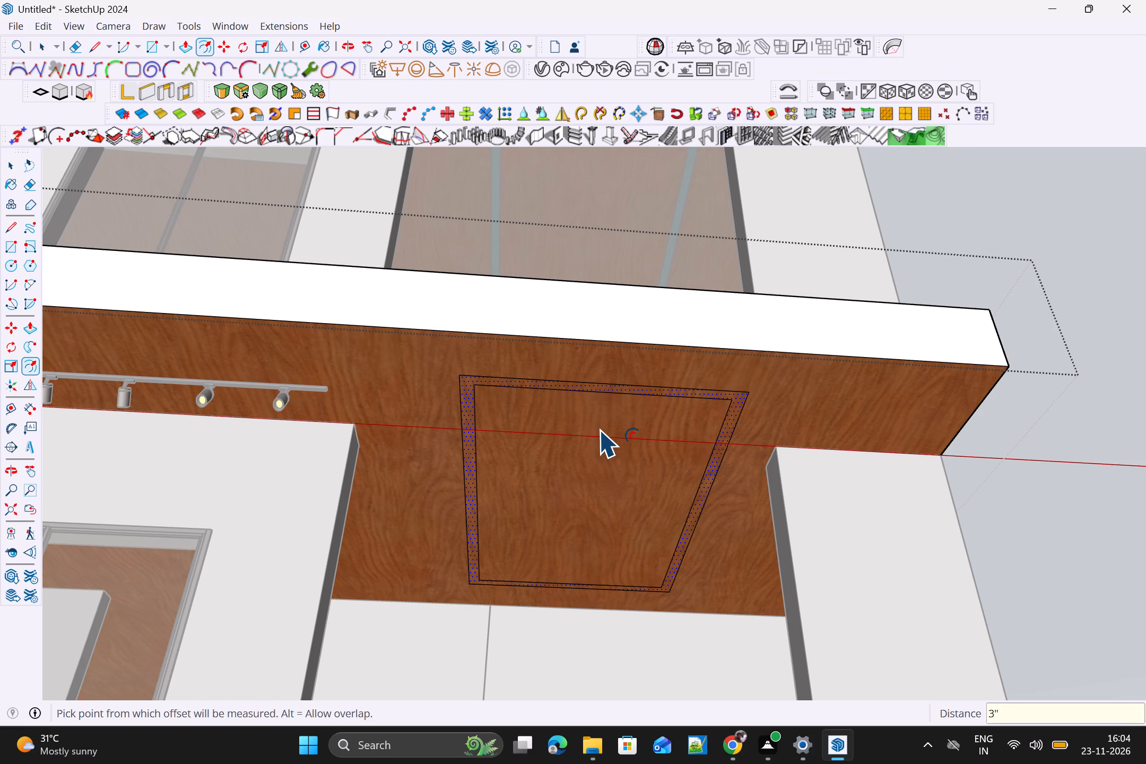
scroll(597, 429, "up", 4)
key("space")
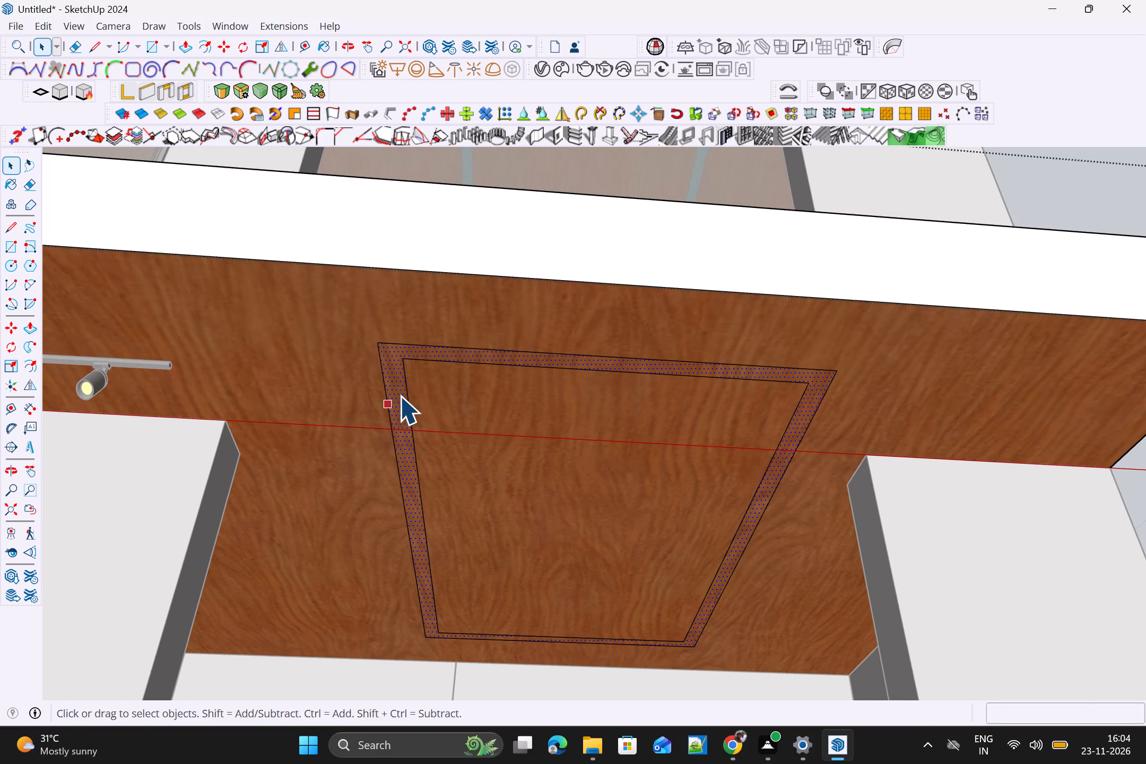
Push the border strip about 2 7/8" up into the slab to form the ceiling groove.
key("p")
scroll(399, 395, "up", 4)
left_click(399, 395)
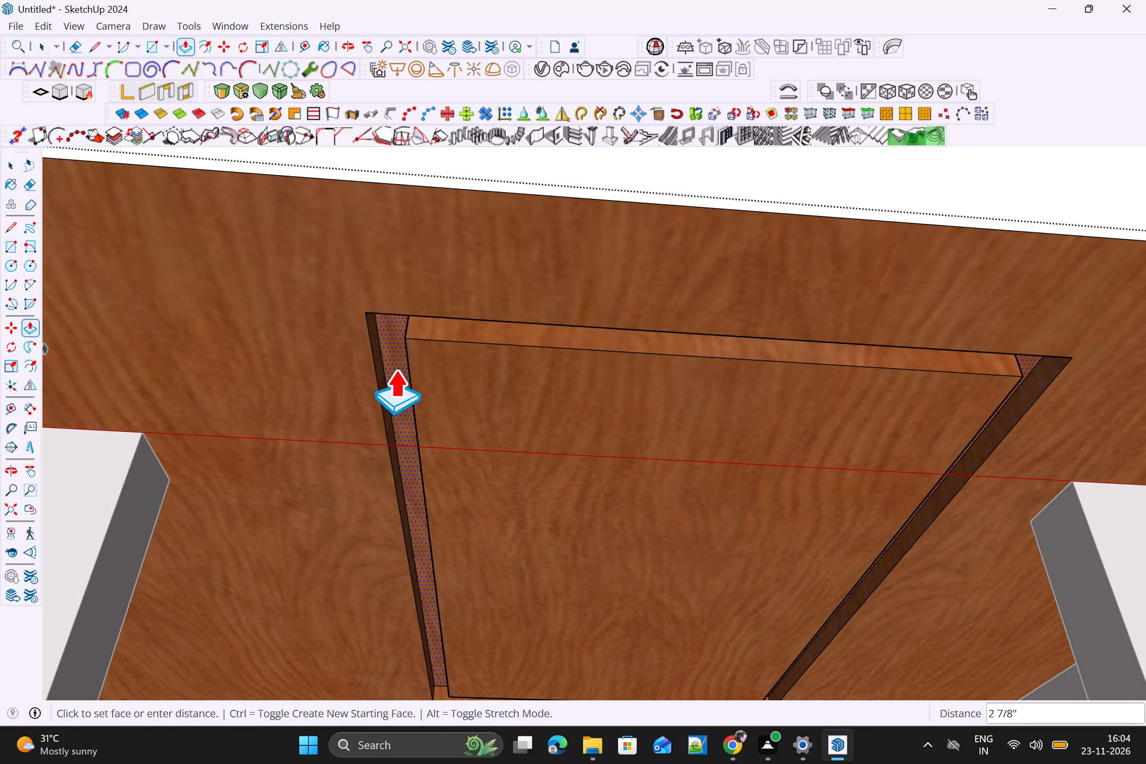
left_click(392, 368)
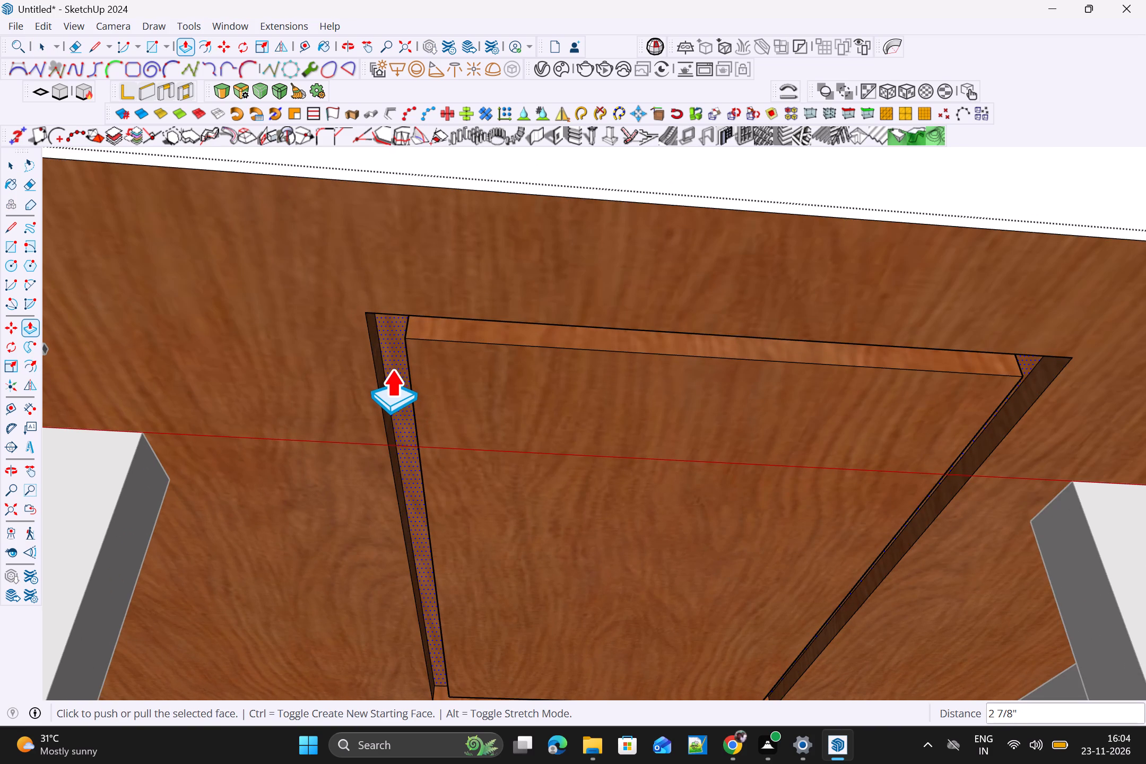
scroll(431, 385, "down", 5)
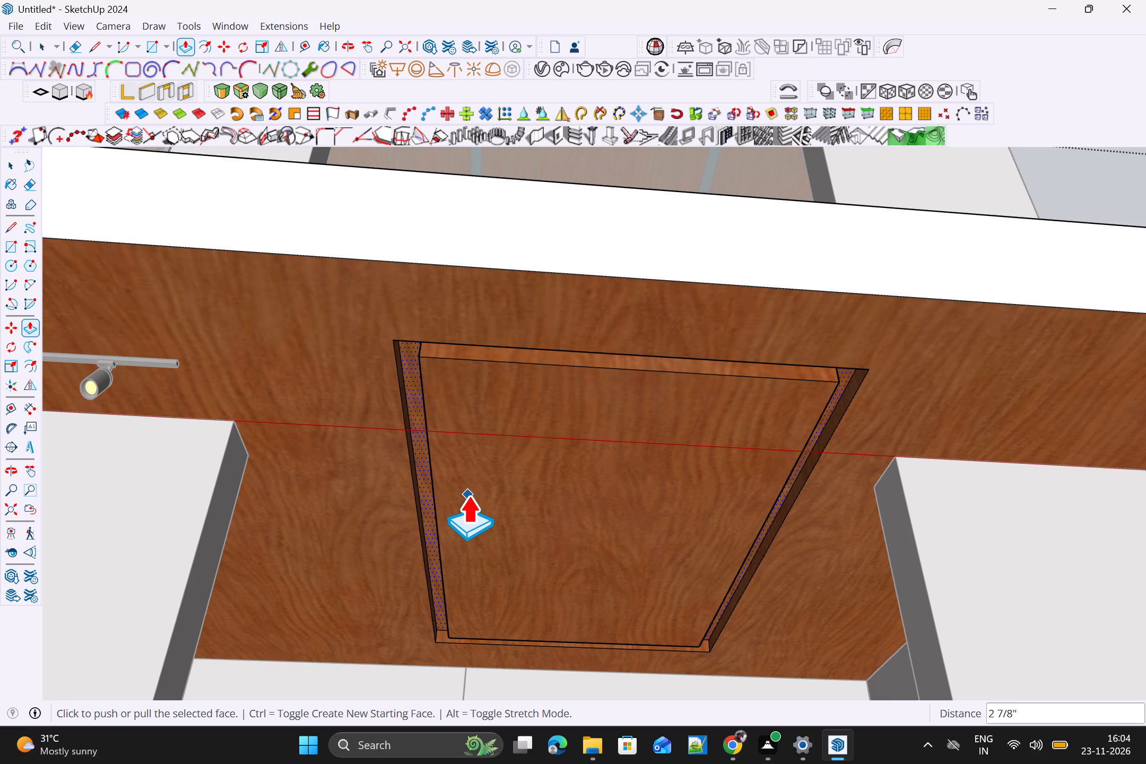
scroll(451, 376, "up", 2, "shift")
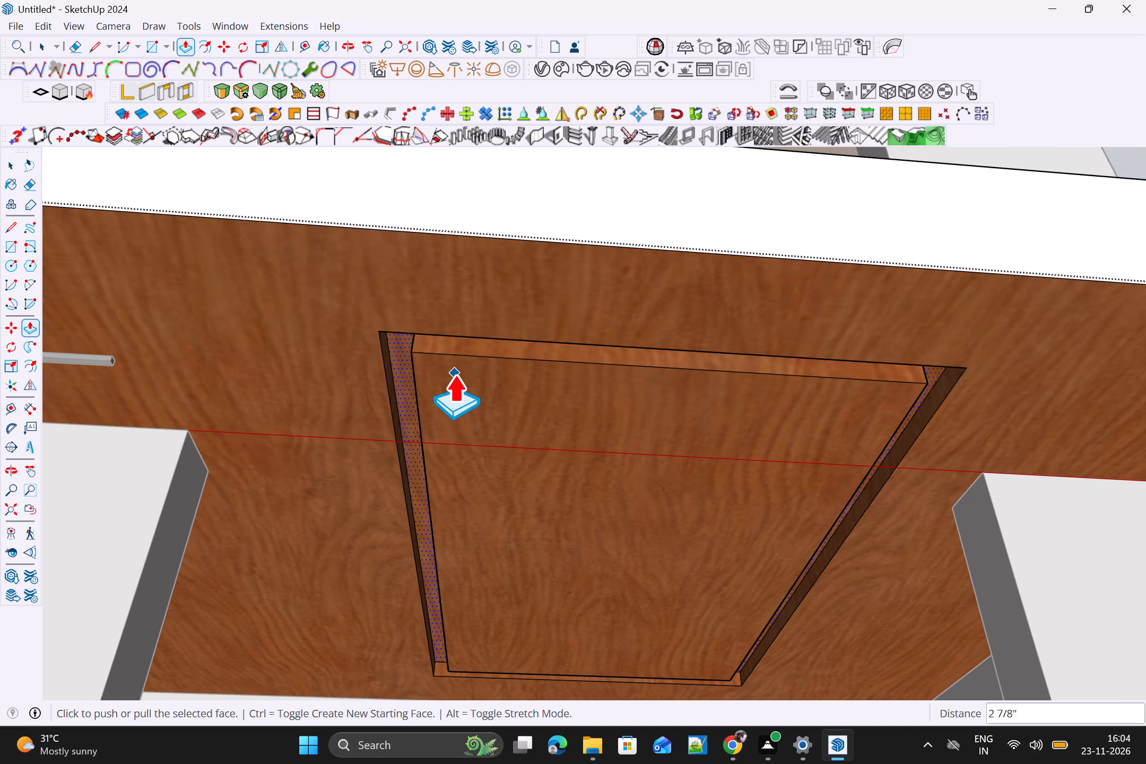
key("space")
Select the top and side faces of the lowest balcony's ceiling groove and make them a group.
scroll(459, 368, "up", 4, "shift")
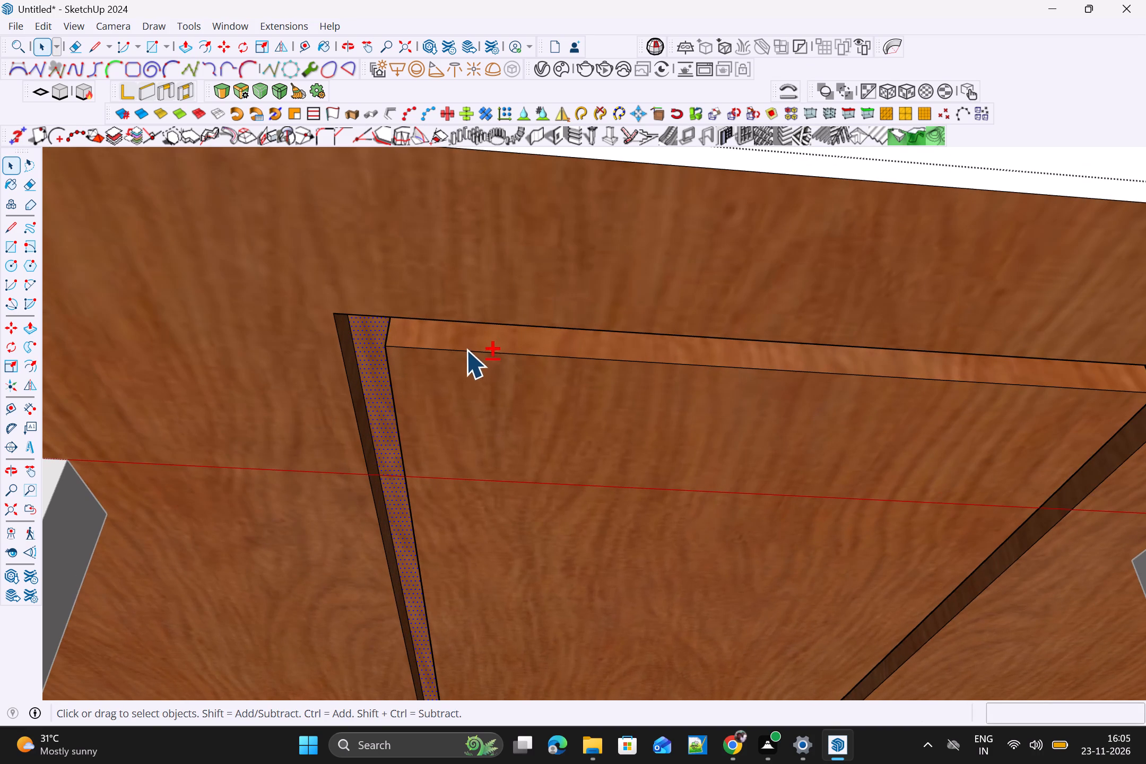
left_click(465, 342, "shift")
left_click(377, 463, "shift")
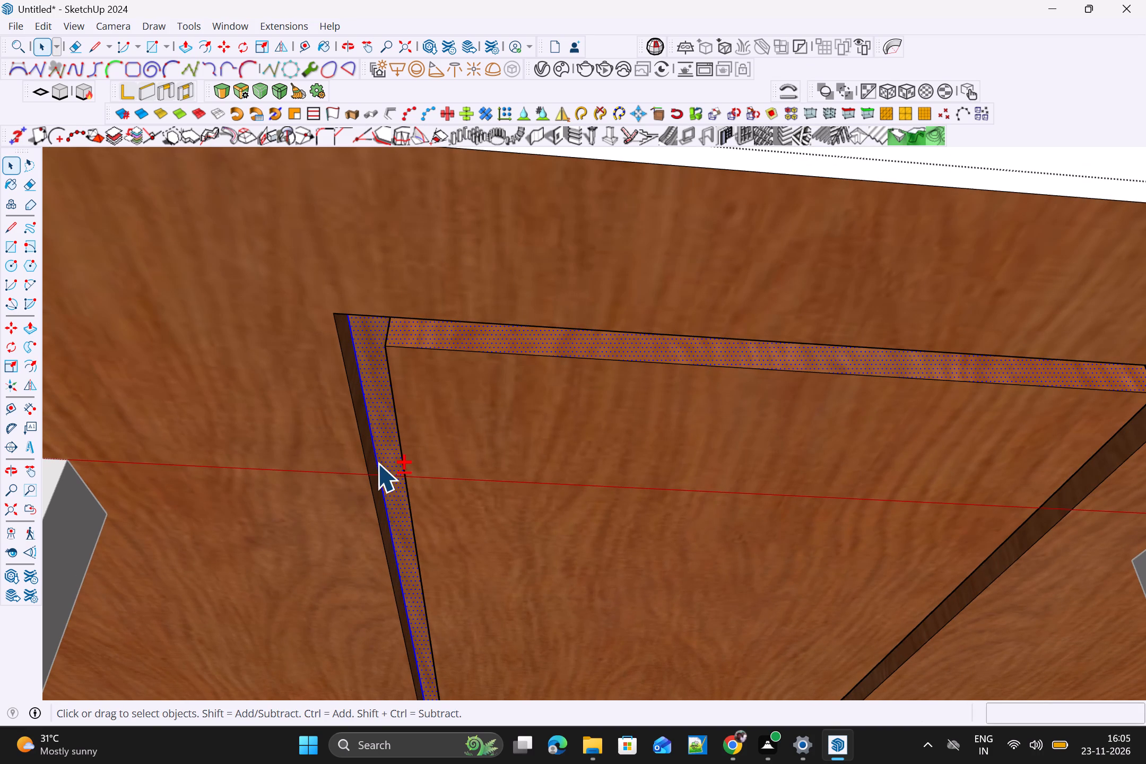
left_click(376, 468, "shift")
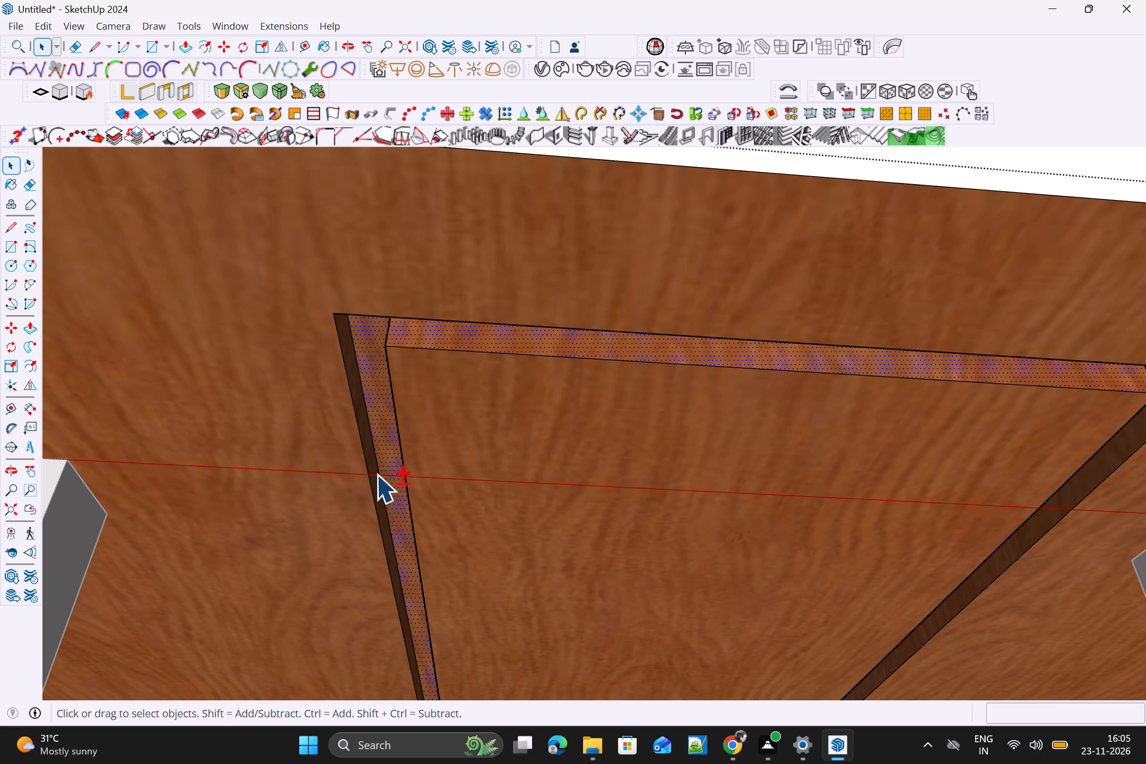
left_click(376, 474, "shift")
scroll(400, 476, "down", 10, "shift")
scroll(687, 492, "up", 14, "shift")
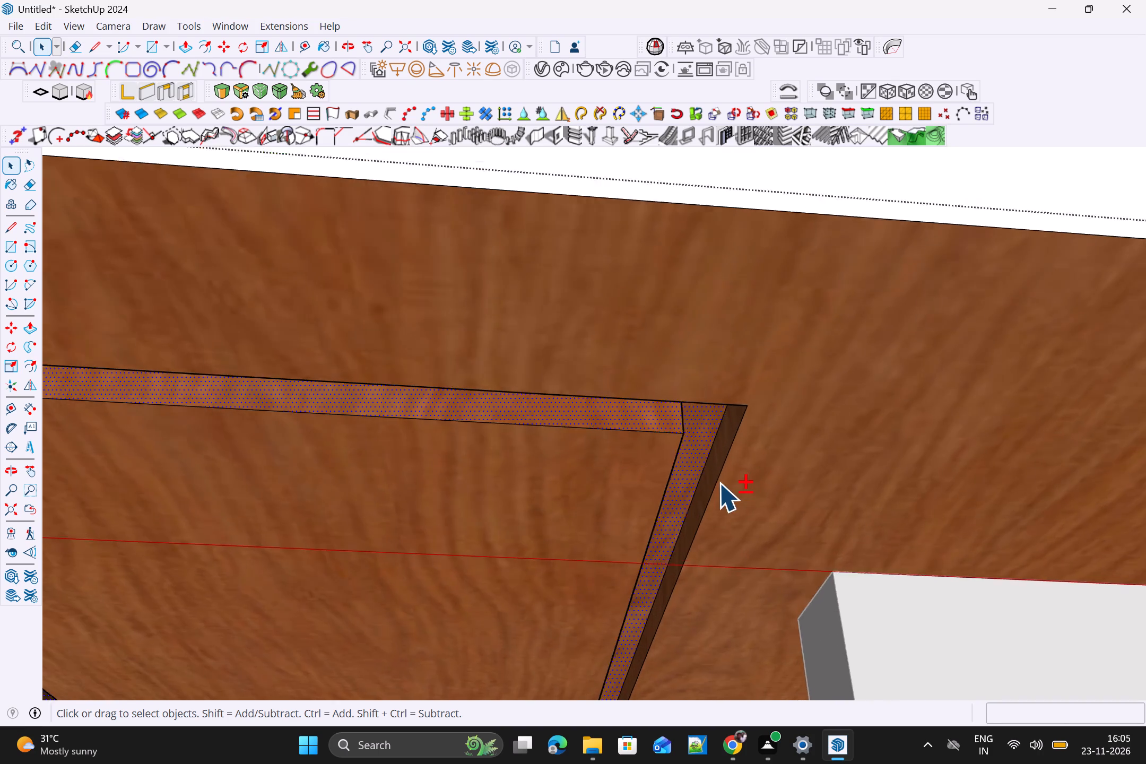
scroll(719, 483, "up", 2, "shift")
left_click(708, 476, "shift")
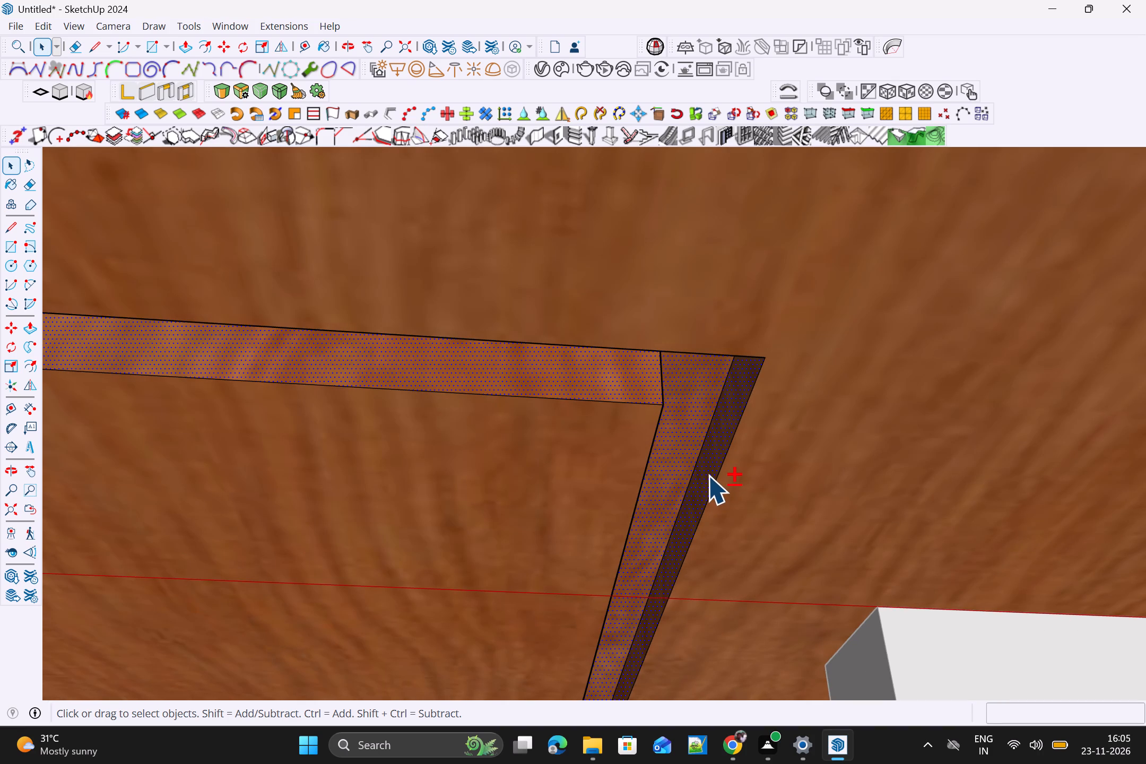
scroll(707, 477, "down", 19, "shift")
scroll(624, 645, "up", 9, "shift")
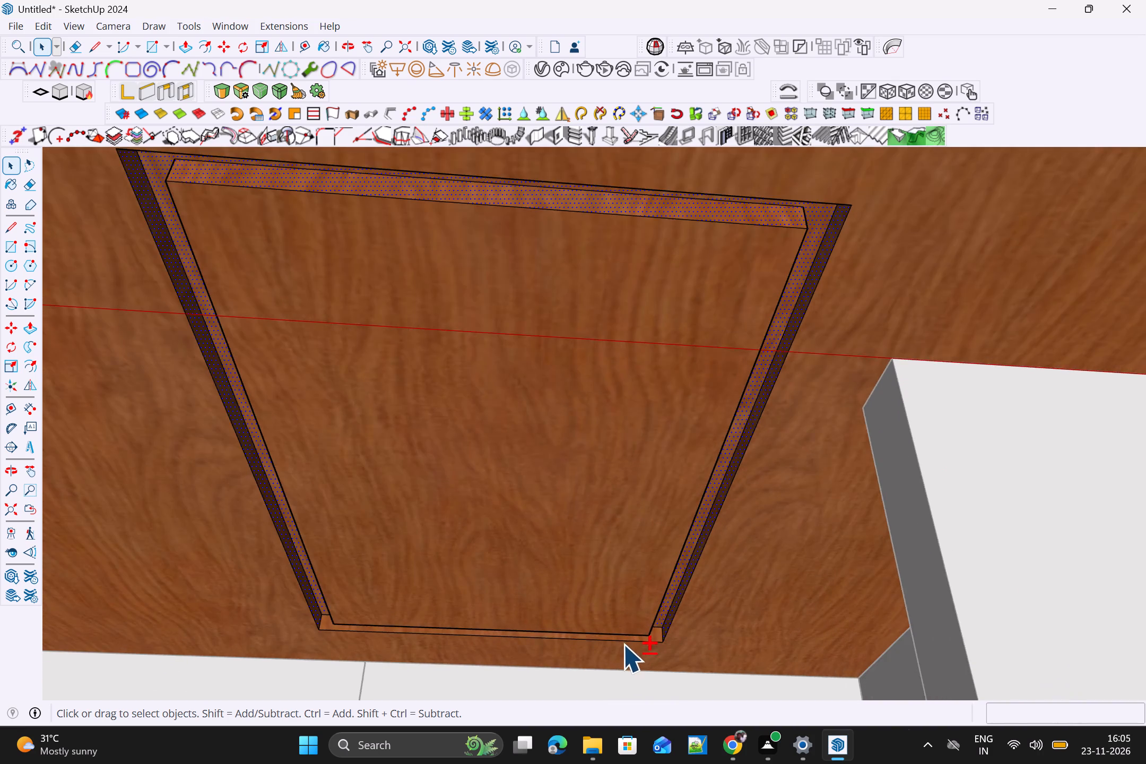
scroll(623, 644, "up", 8, "shift")
left_click(641, 628, "shift")
scroll(643, 628, "down", 7, "shift")
scroll(571, 633, "down", 6, "shift")
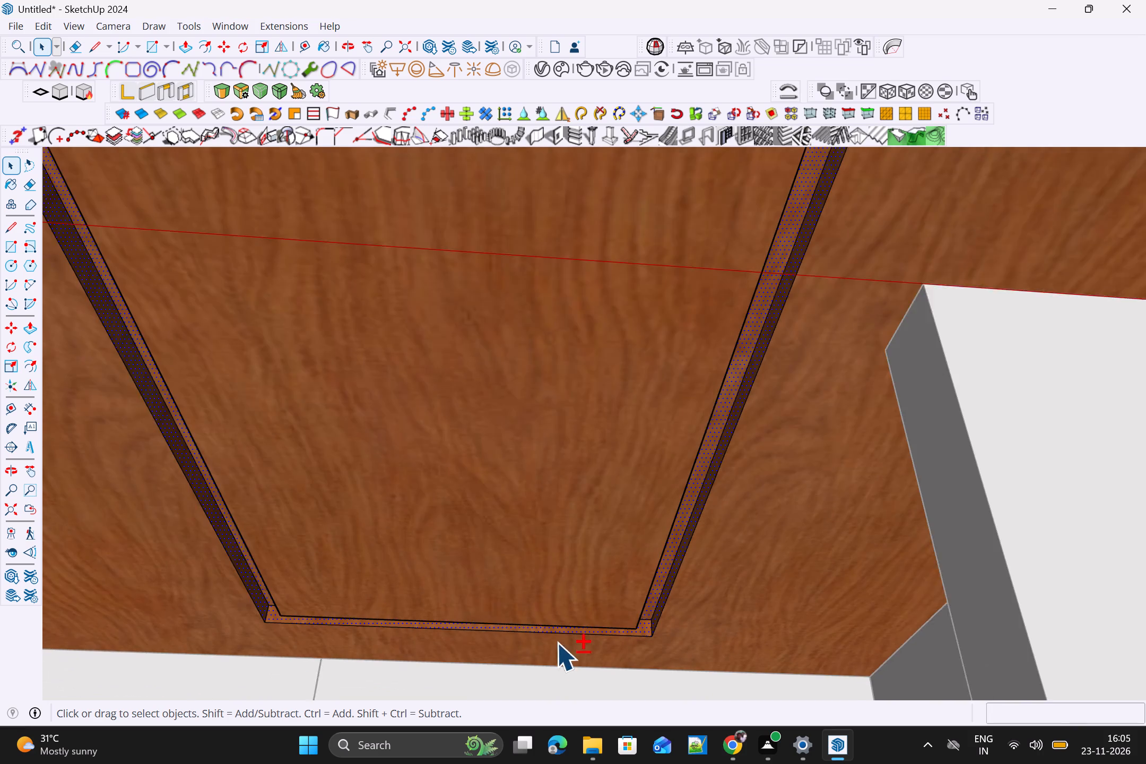
scroll(529, 598, "down", 6, "shift")
scroll(626, 577, "down", 5)
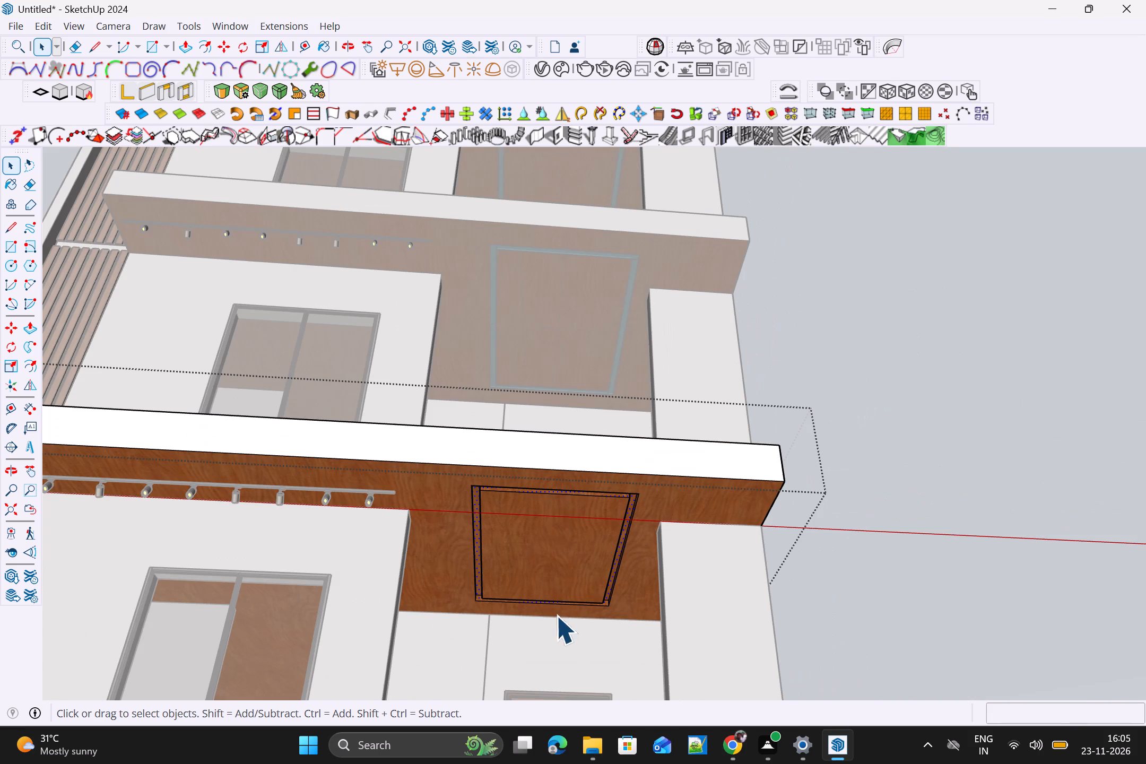
middle_click_drag(476, 617, 317, 603)
scroll(365, 611, "up", 2)
scroll(595, 575, "up", 6)
middle_click_drag(559, 594, 550, 595)
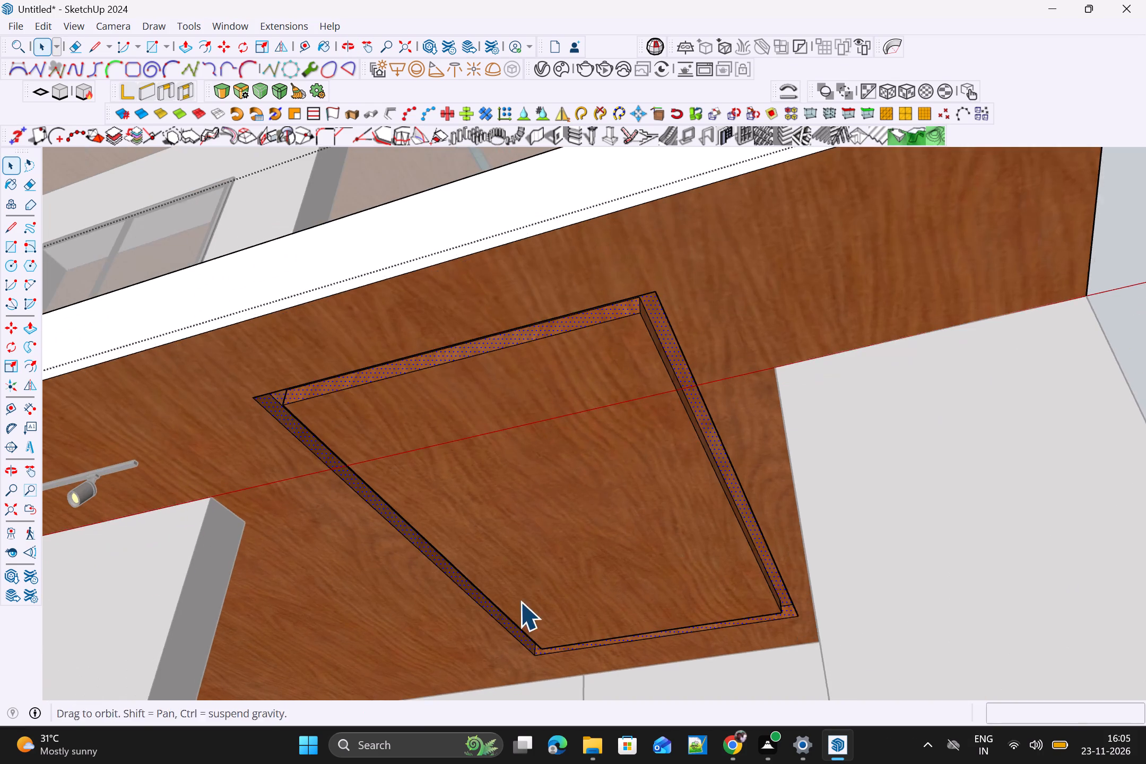
middle_click_drag(450, 618, 391, 630)
scroll(560, 411, "up", 5)
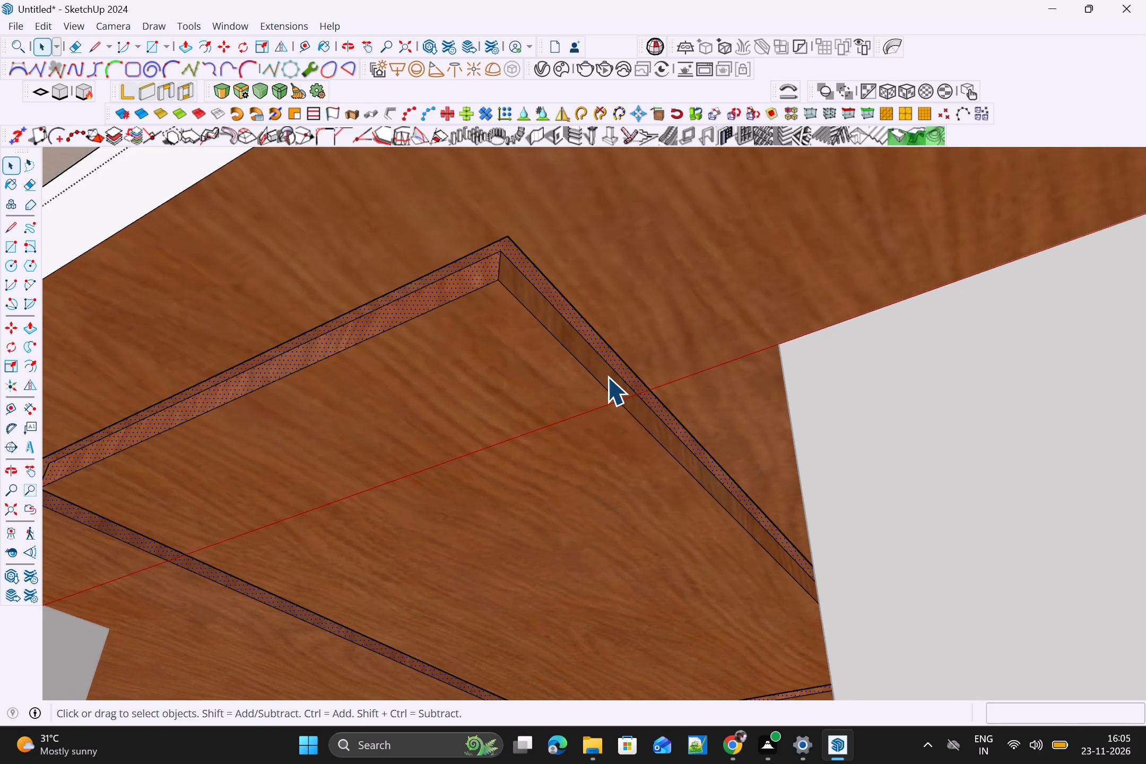
scroll(603, 371, "up", 5)
left_click(587, 361, "shift")
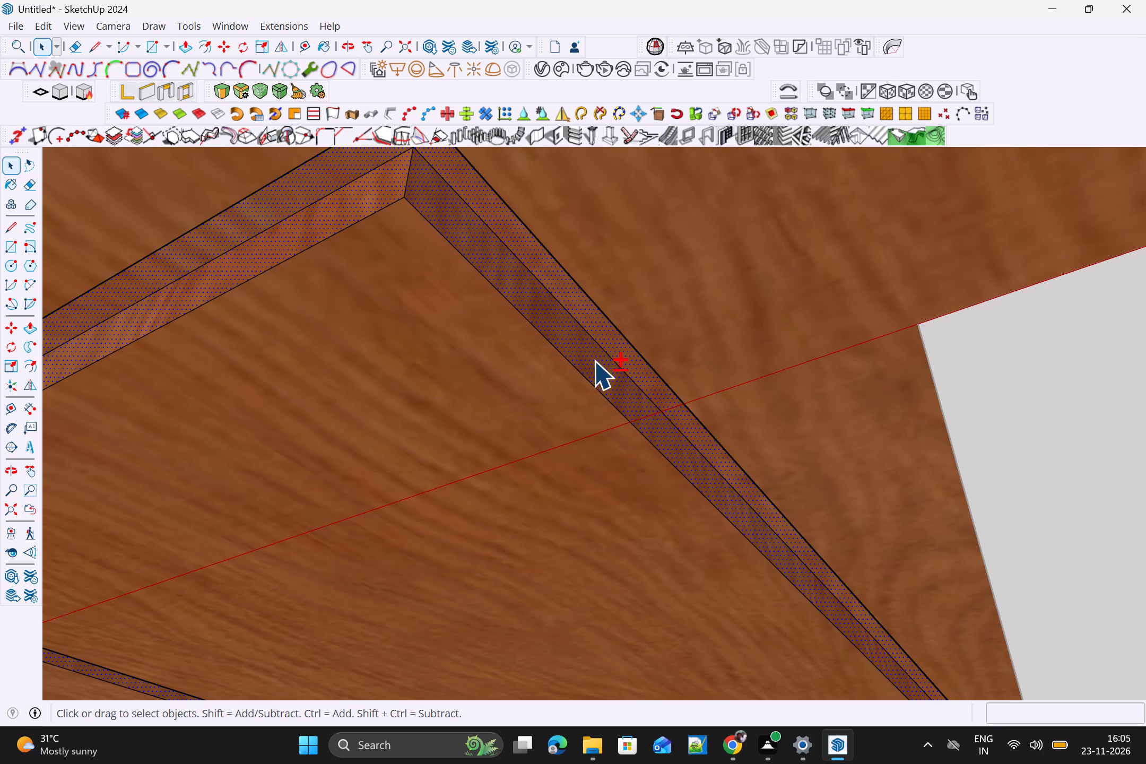
scroll(613, 365, "down", 16, "shift")
middle_click_drag(620, 438, 726, 409)
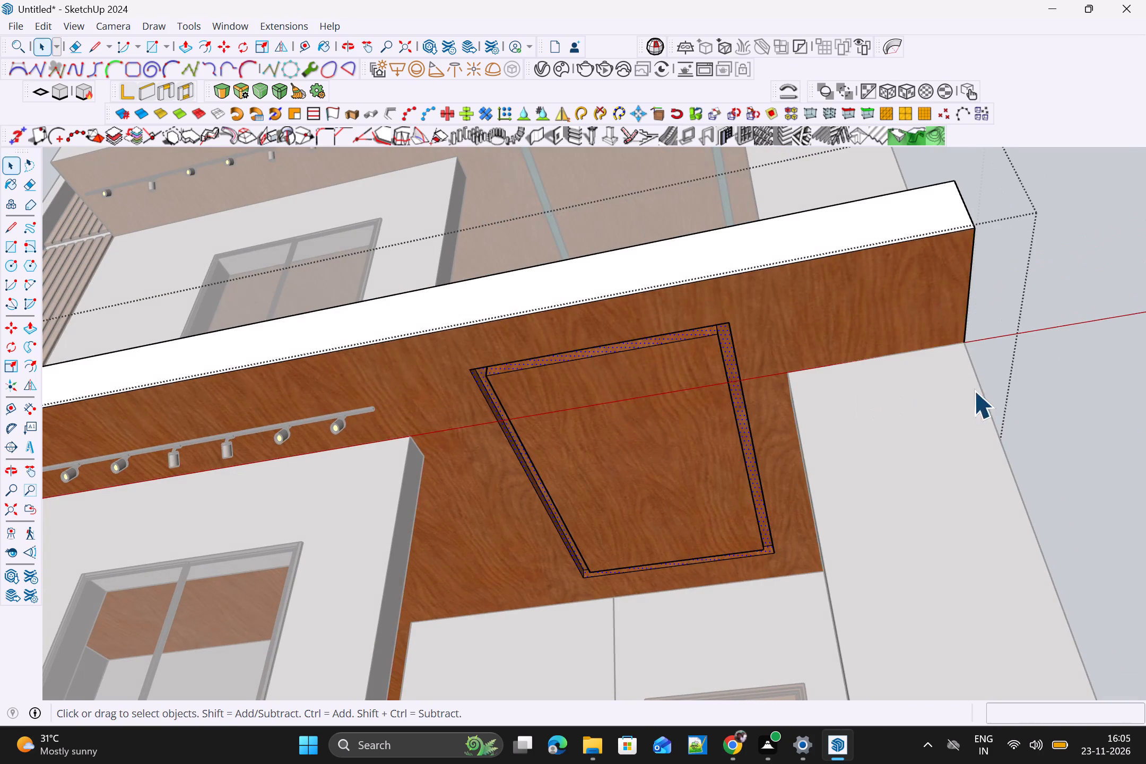
middle_click(996, 395)
scroll(733, 414, "up", 1)
middle_click_drag(448, 446, 462, 447)
middle_click_drag(489, 453, 758, 473)
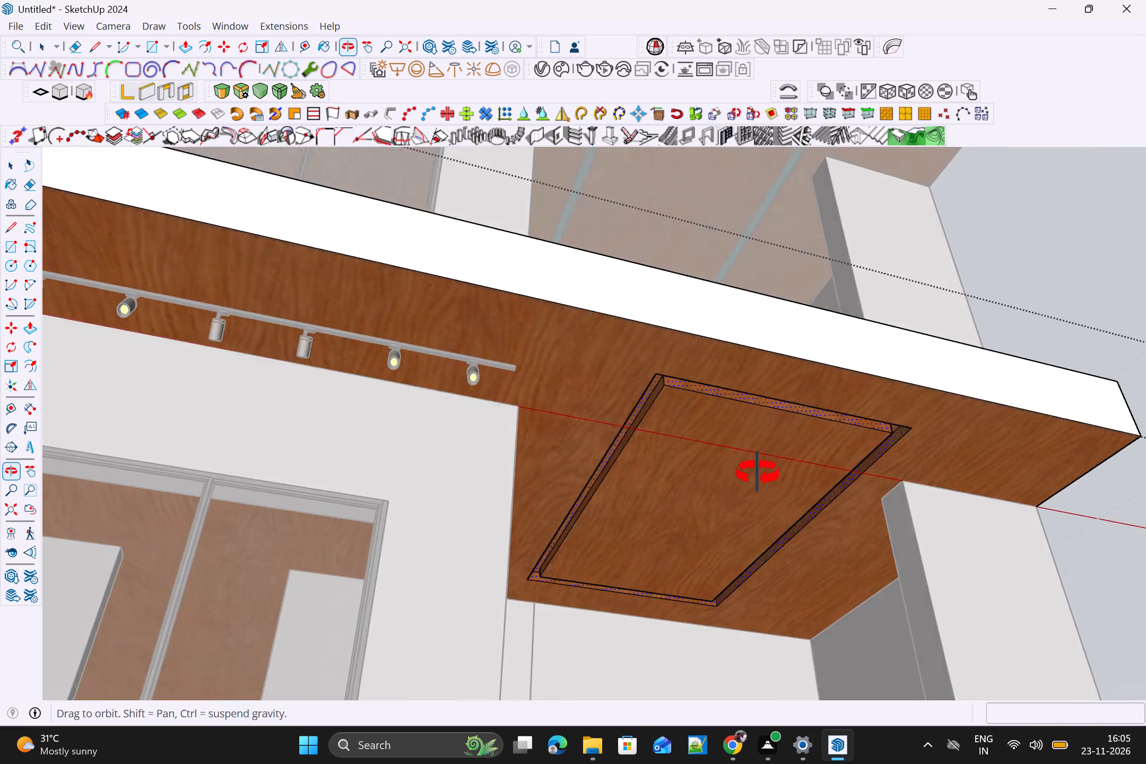
middle_click_drag(758, 473, 786, 476)
scroll(718, 419, "up", 10)
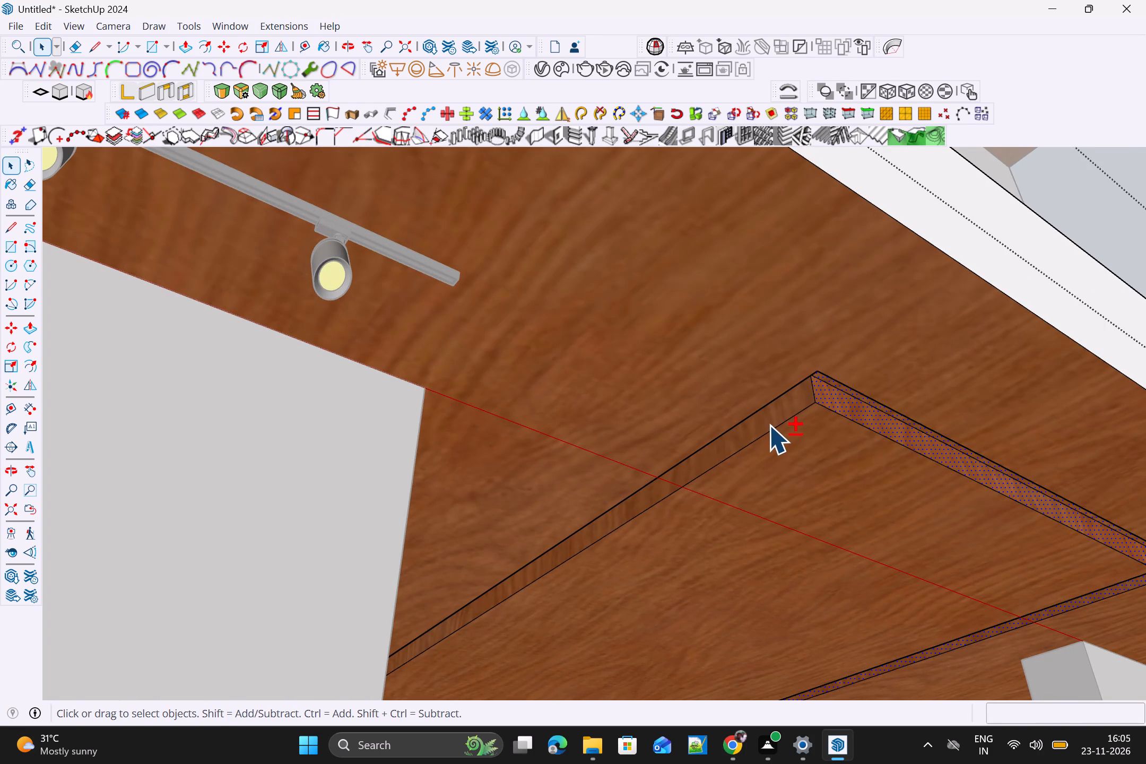
left_click(769, 425, "shift")
right_click(787, 409)
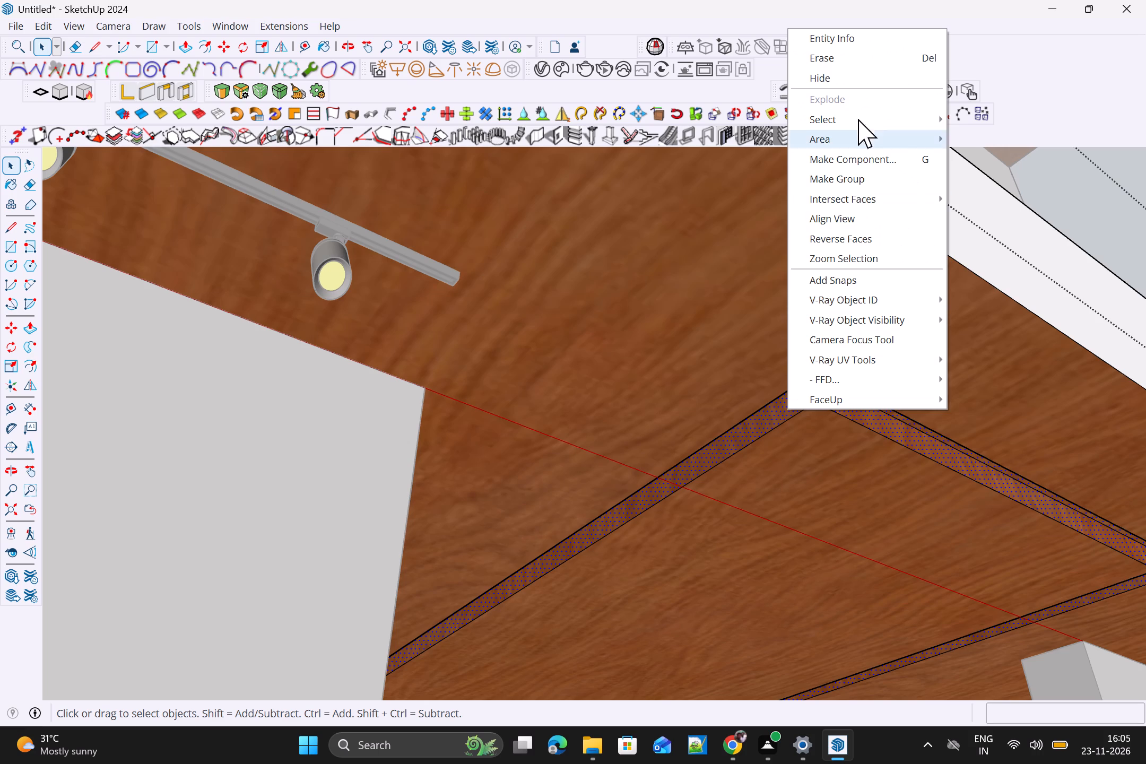
left_click(858, 173)
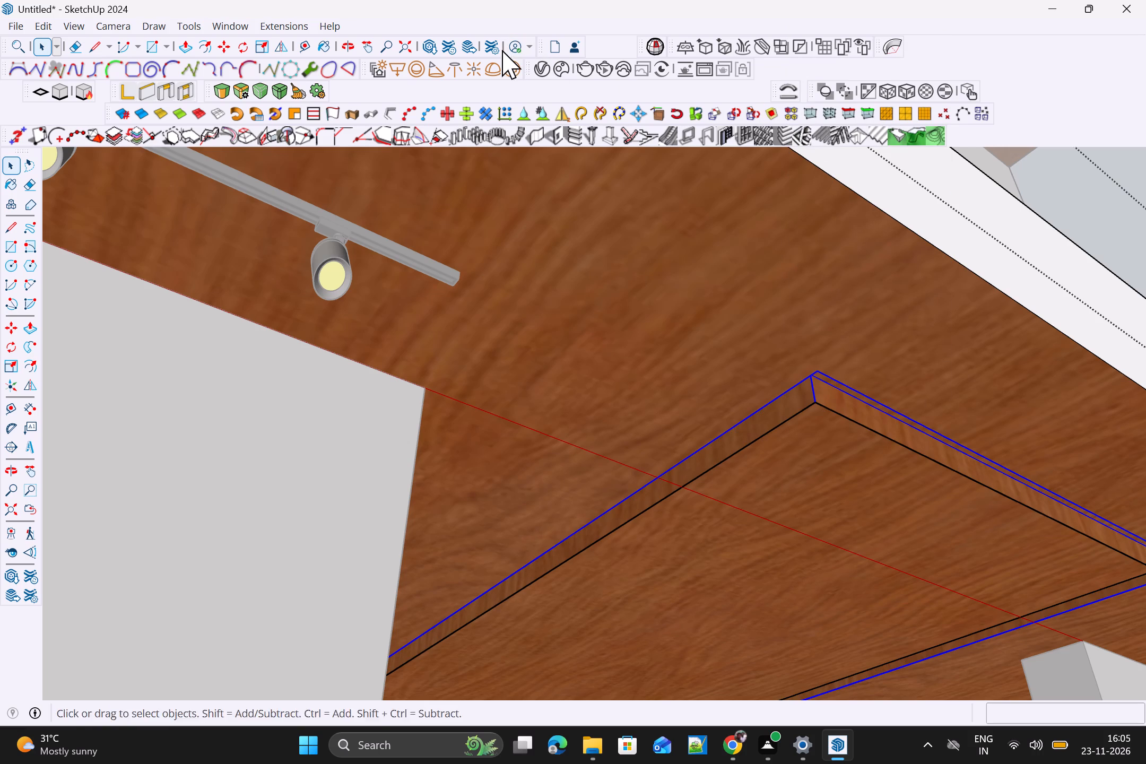
Convert the grouped groove faces into a V-Ray mesh light.
left_click(513, 66)
scroll(590, 154, "down", 13)
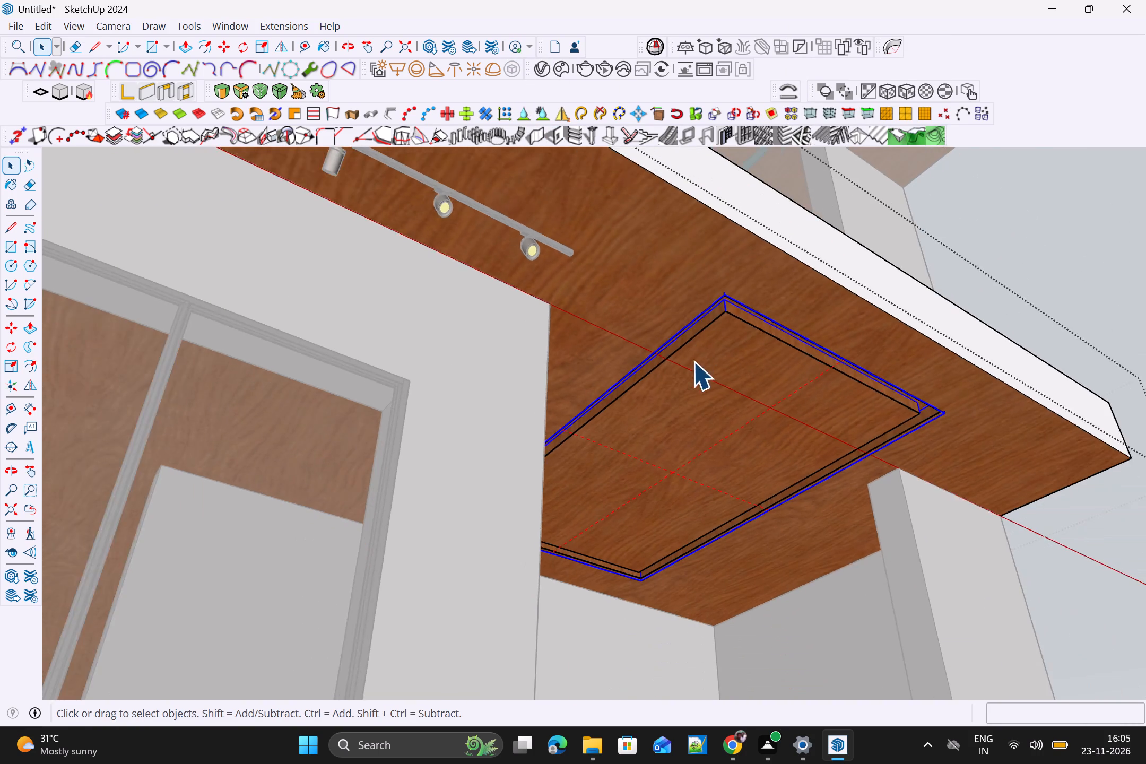
scroll(693, 361, "down", 1)
scroll(862, 346, "up", 6)
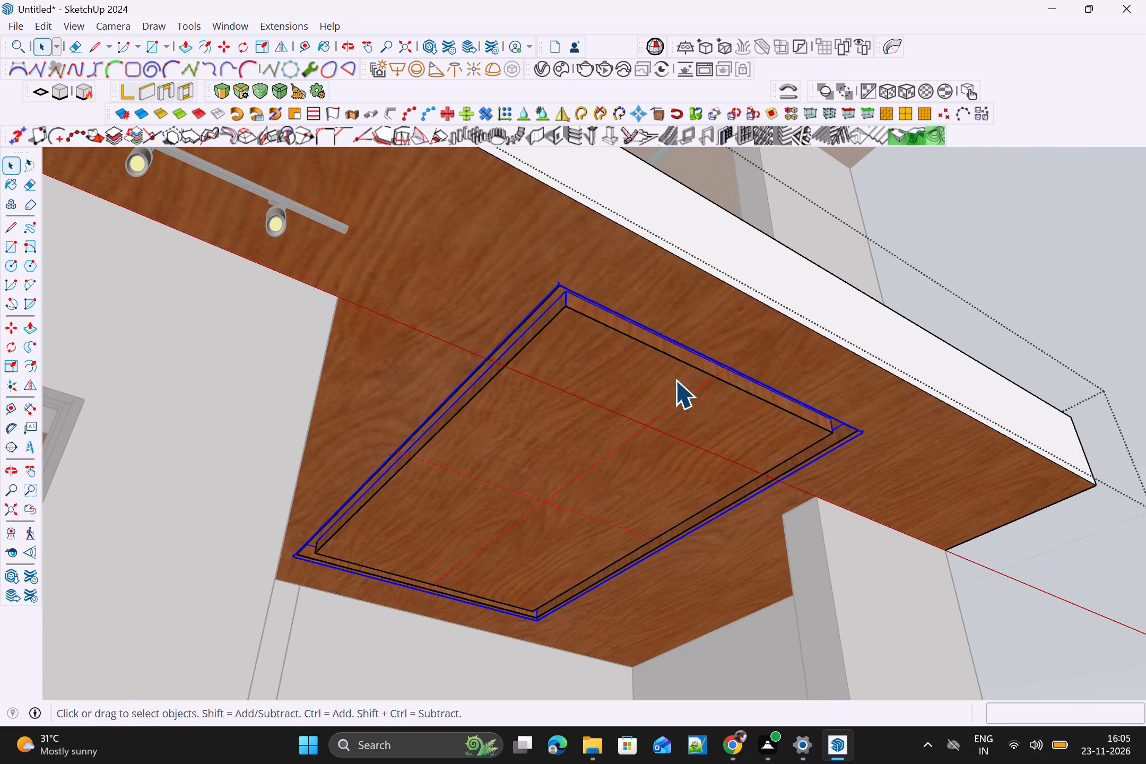
Draw a cover rectangle about 3" by 8' 7" over the groove's long side nearest the track lights.
key("r")
scroll(566, 352, "up", 3)
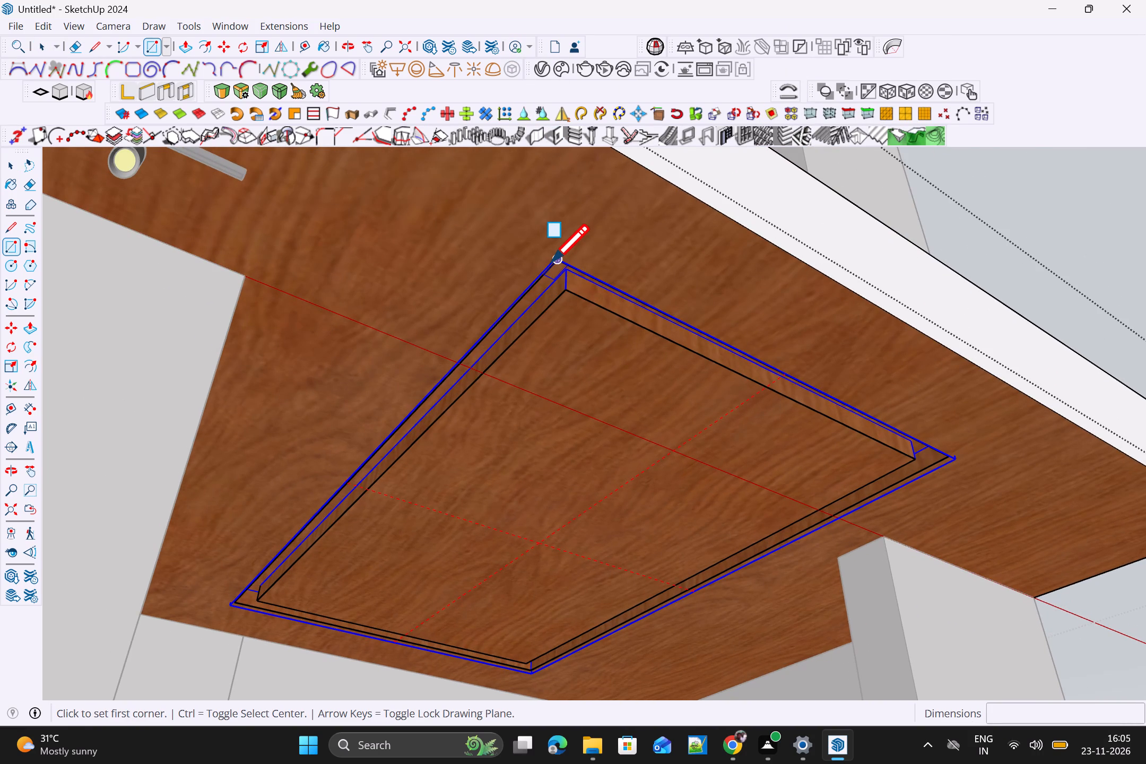
left_click(552, 262)
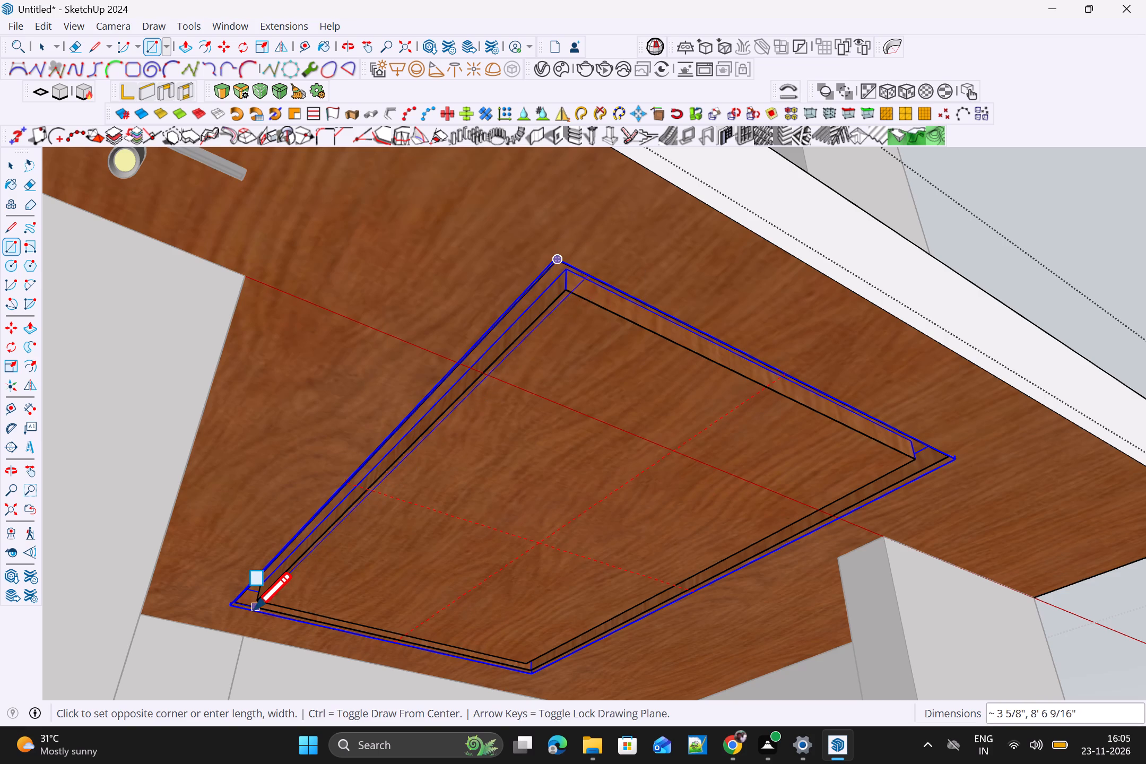
scroll(262, 607, "up", 16)
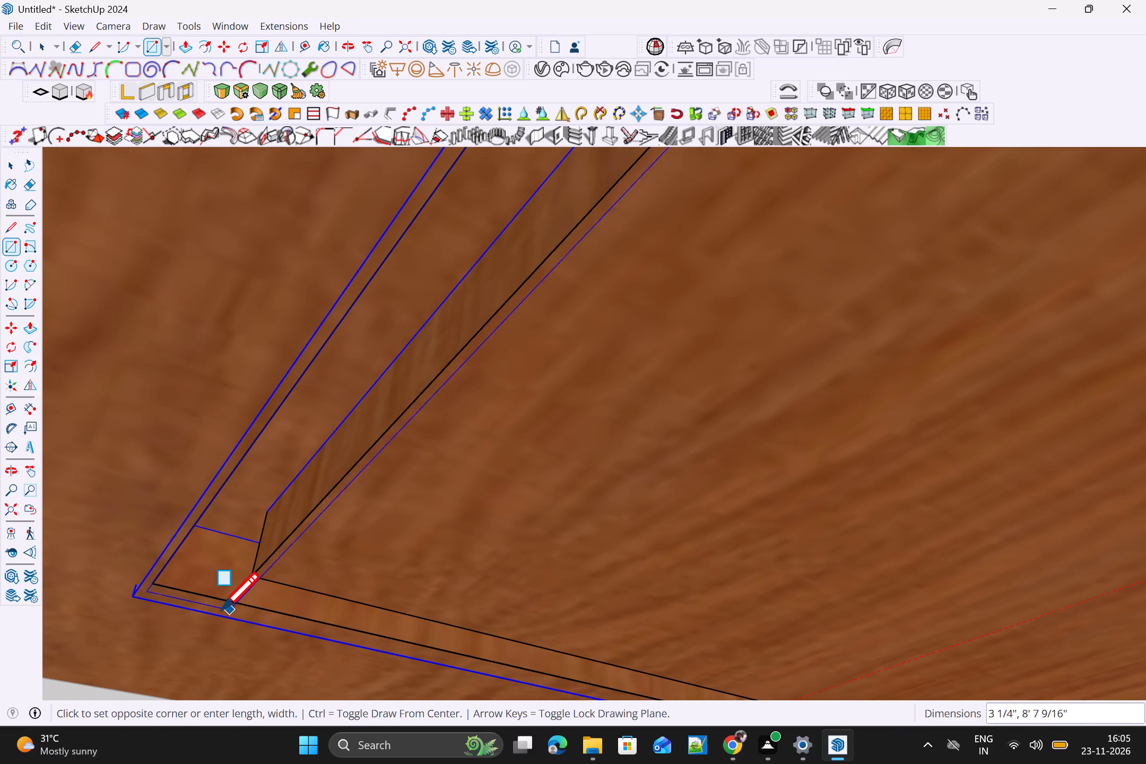
scroll(222, 604, "up", 5)
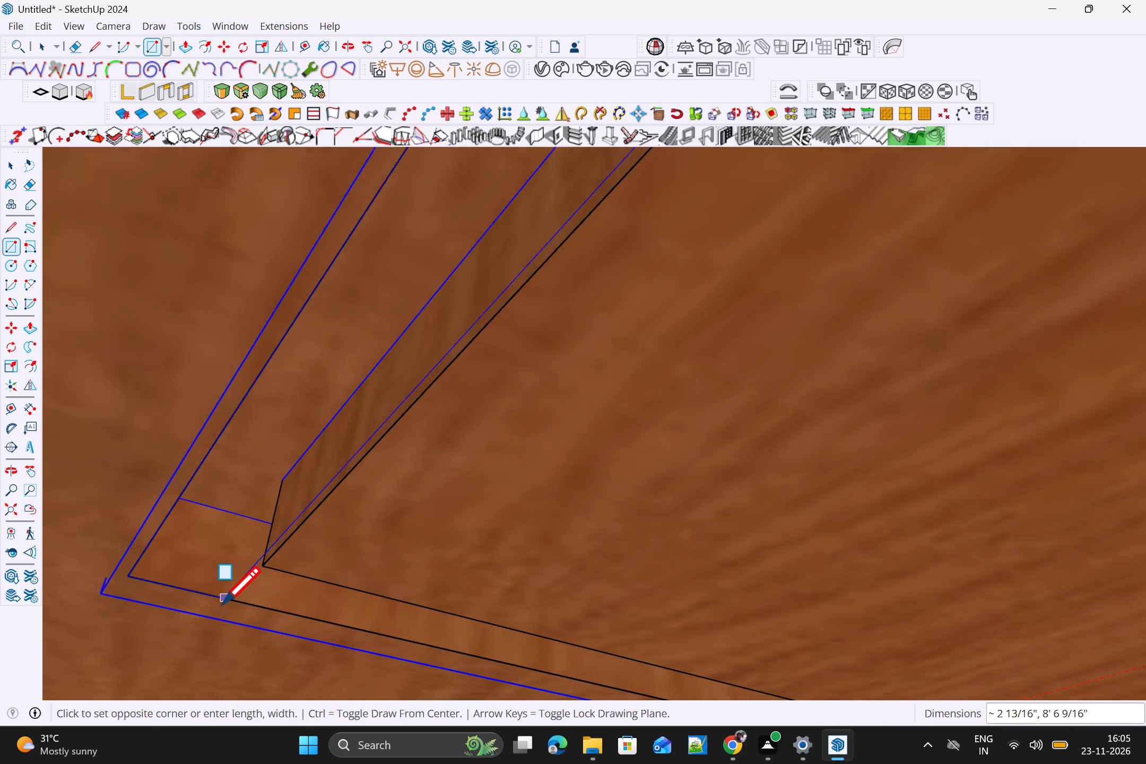
left_click(233, 596)
scroll(247, 596, "down", 3)
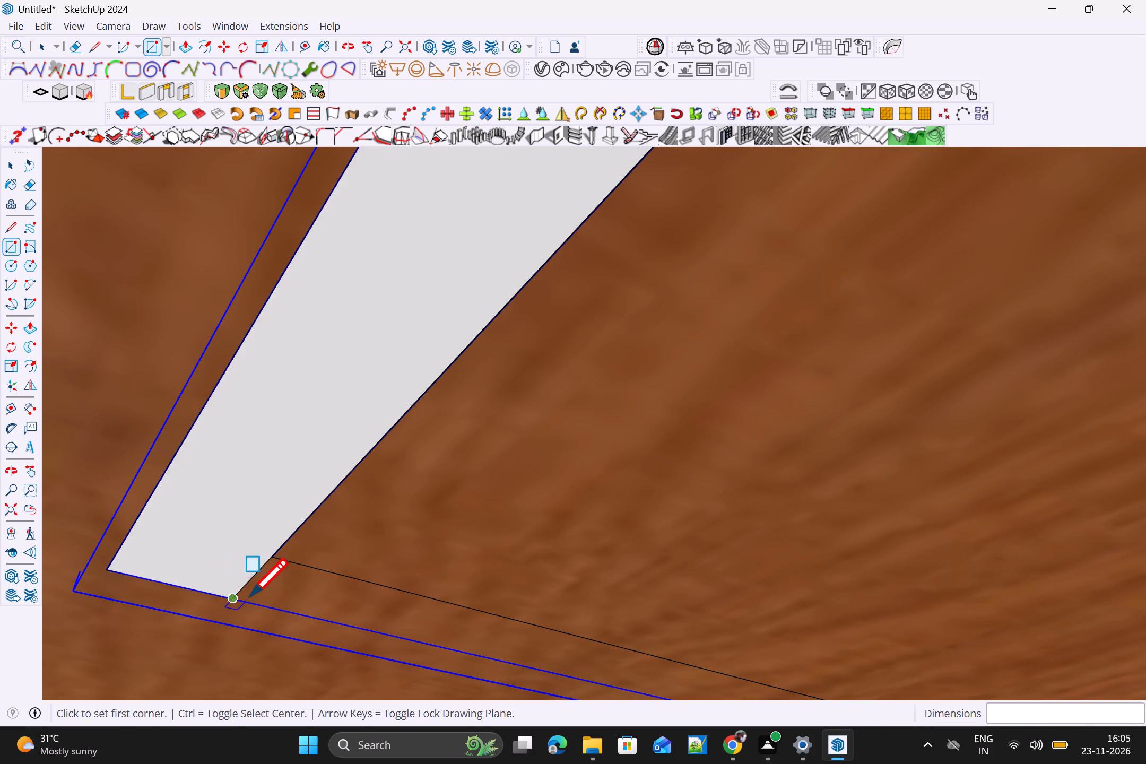
scroll(250, 596, "down", 13)
scroll(422, 627, "down", 5)
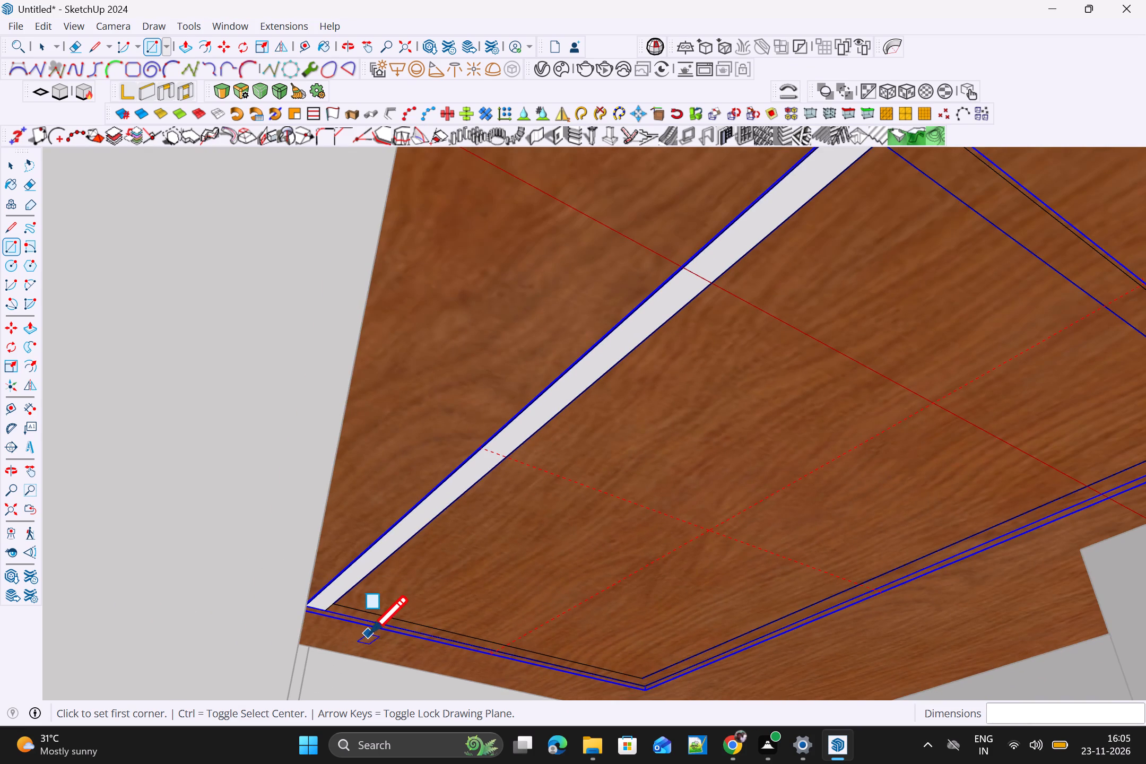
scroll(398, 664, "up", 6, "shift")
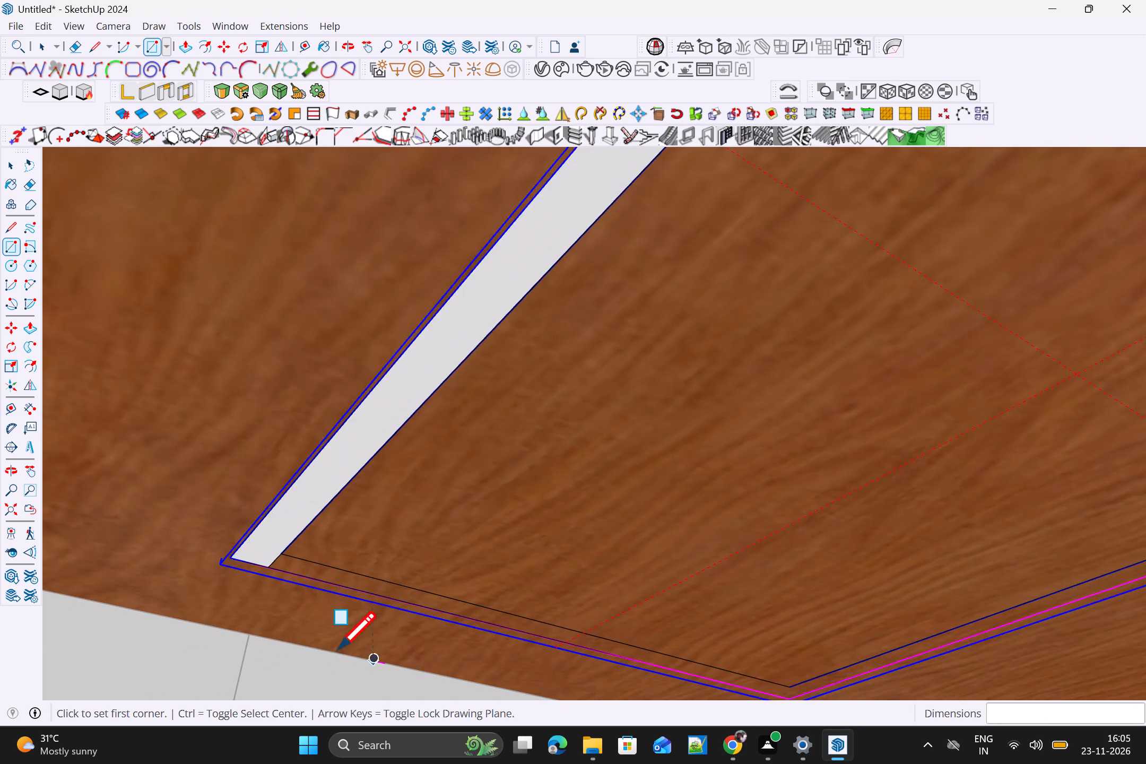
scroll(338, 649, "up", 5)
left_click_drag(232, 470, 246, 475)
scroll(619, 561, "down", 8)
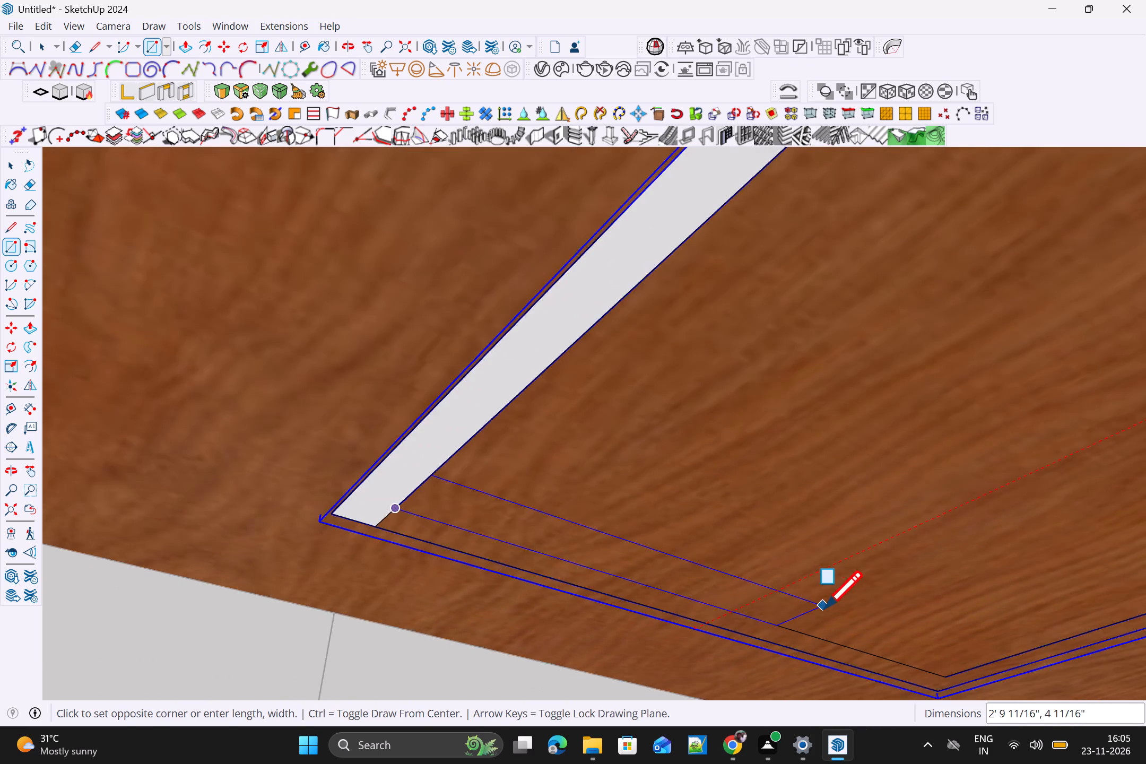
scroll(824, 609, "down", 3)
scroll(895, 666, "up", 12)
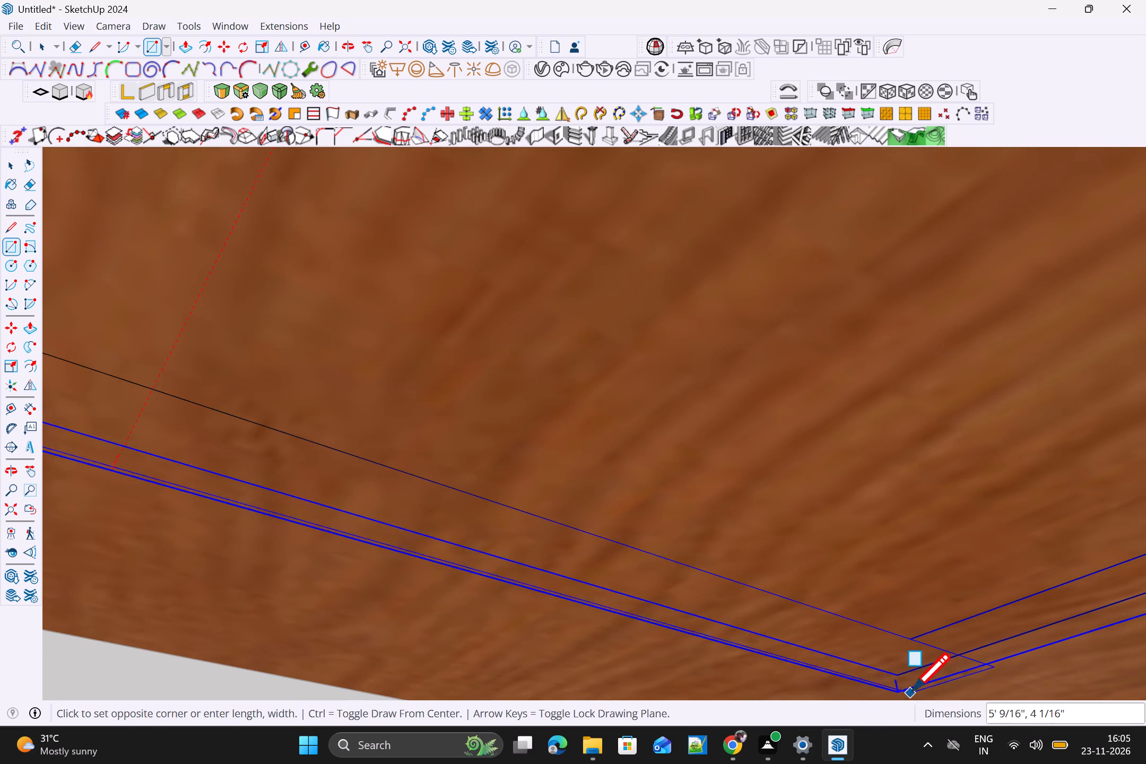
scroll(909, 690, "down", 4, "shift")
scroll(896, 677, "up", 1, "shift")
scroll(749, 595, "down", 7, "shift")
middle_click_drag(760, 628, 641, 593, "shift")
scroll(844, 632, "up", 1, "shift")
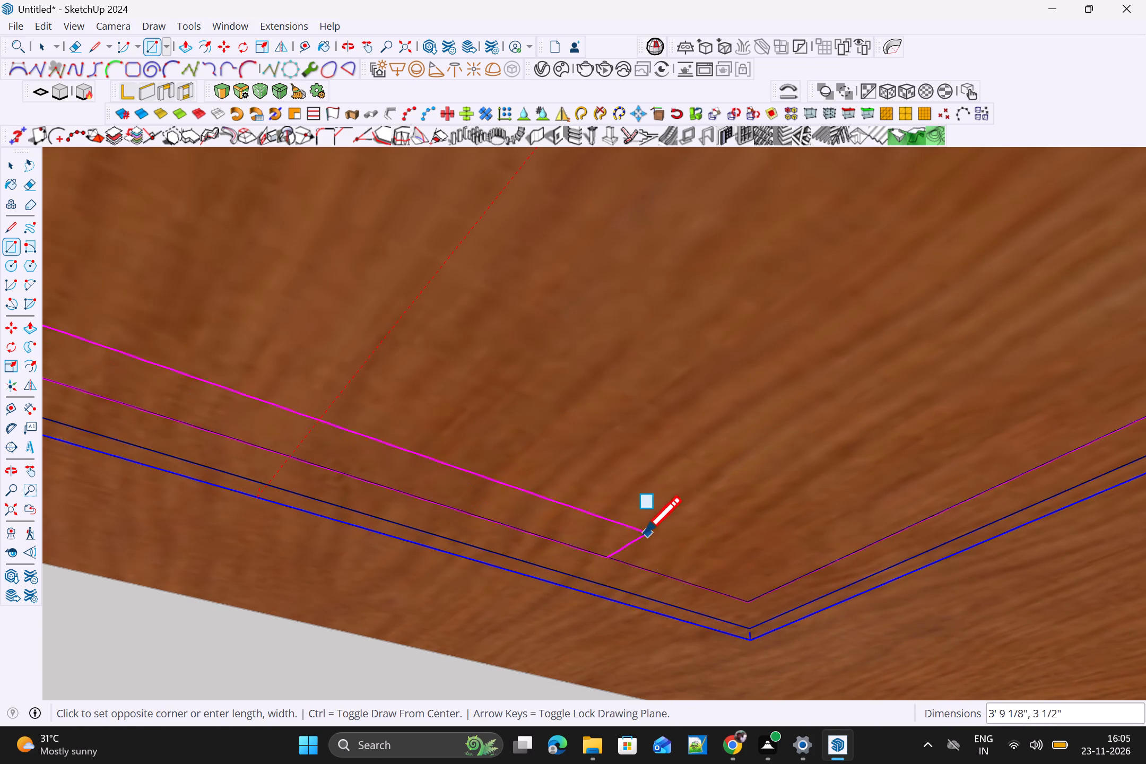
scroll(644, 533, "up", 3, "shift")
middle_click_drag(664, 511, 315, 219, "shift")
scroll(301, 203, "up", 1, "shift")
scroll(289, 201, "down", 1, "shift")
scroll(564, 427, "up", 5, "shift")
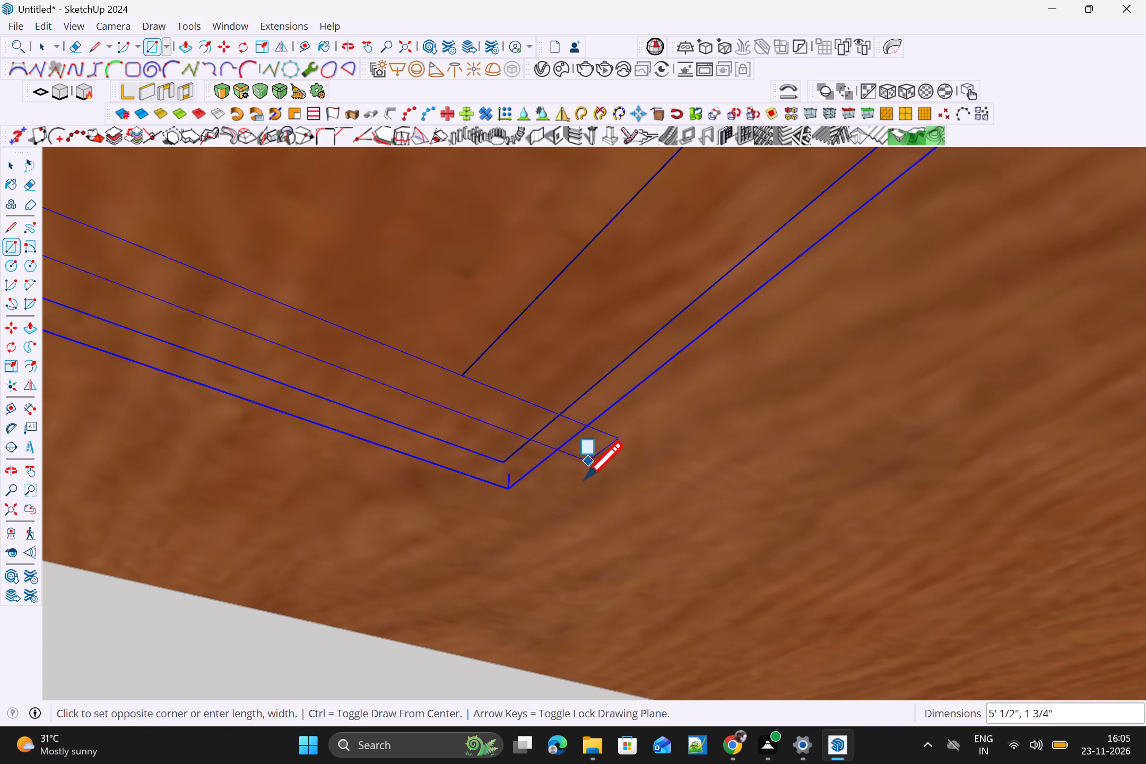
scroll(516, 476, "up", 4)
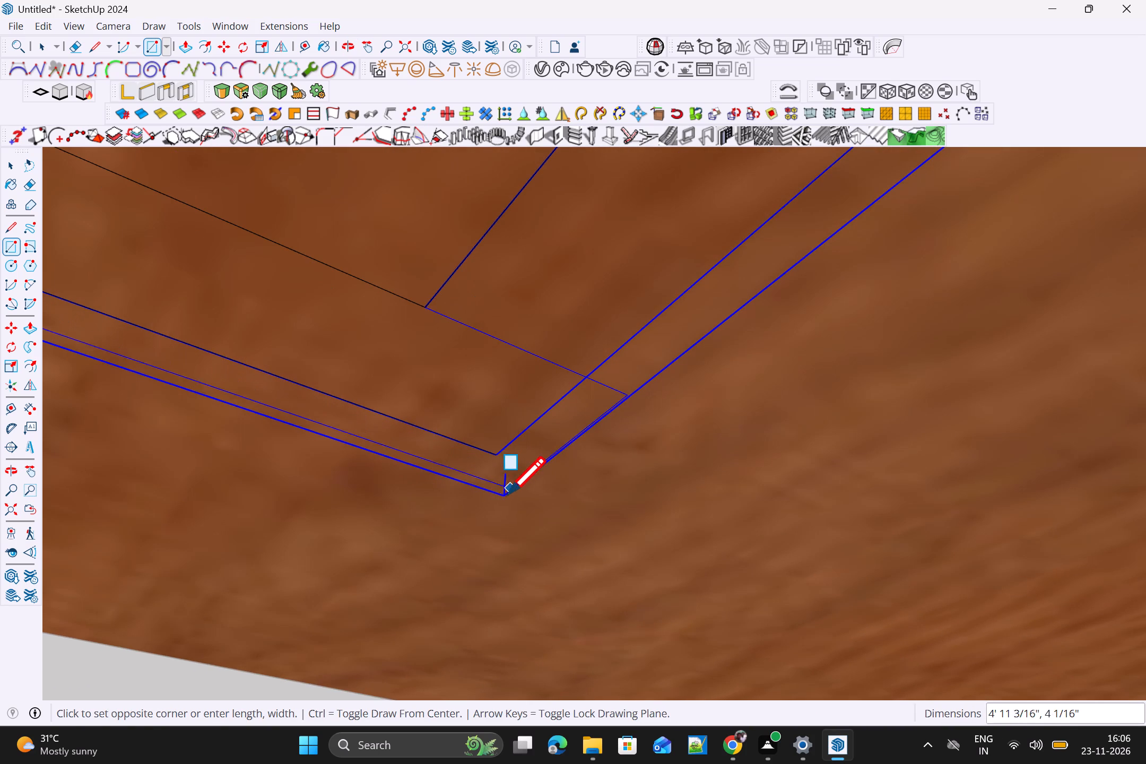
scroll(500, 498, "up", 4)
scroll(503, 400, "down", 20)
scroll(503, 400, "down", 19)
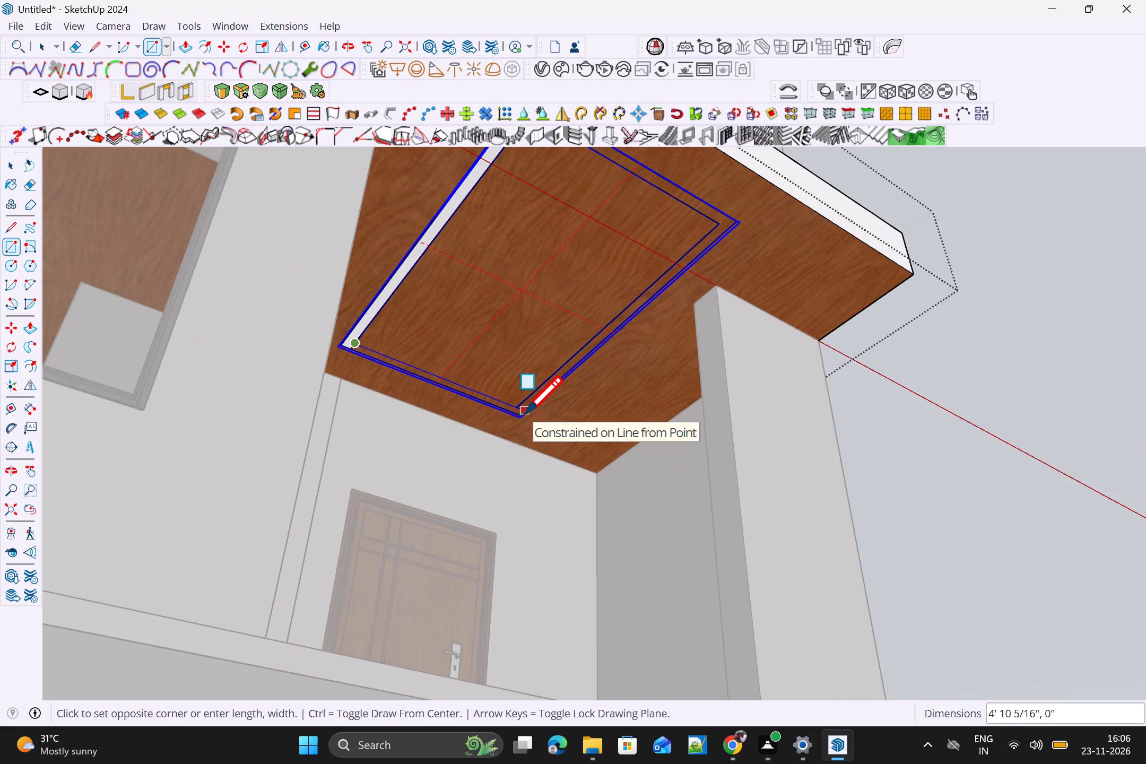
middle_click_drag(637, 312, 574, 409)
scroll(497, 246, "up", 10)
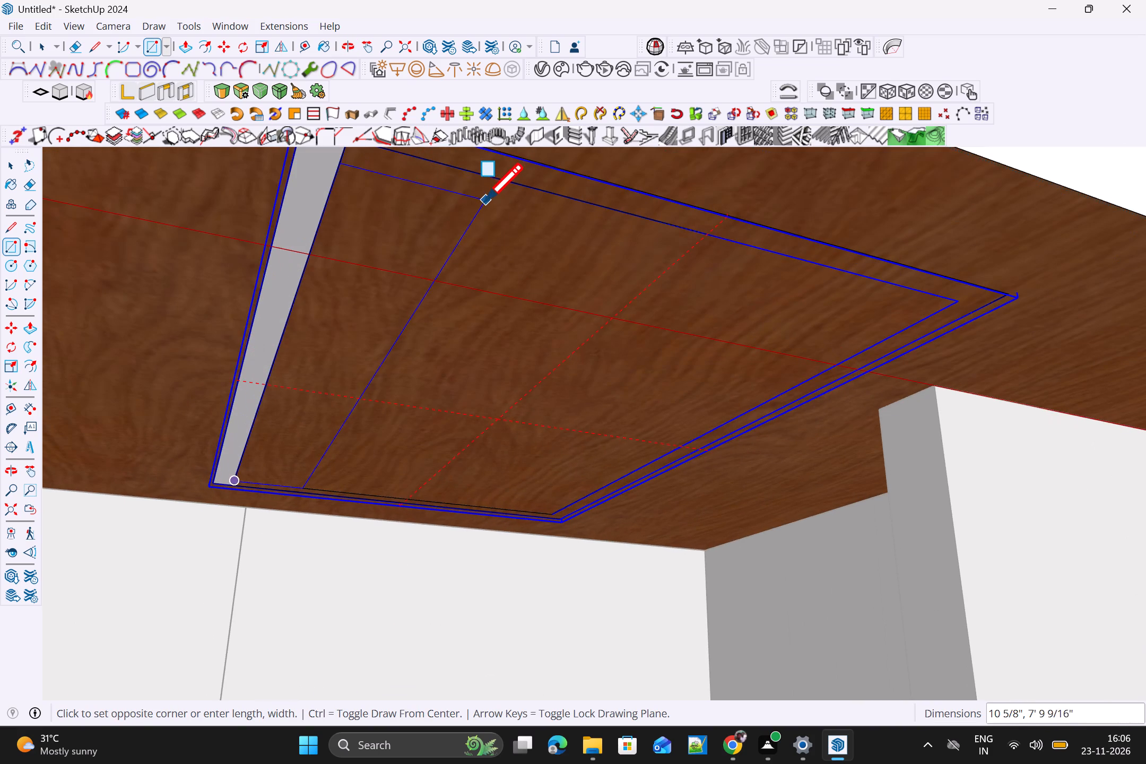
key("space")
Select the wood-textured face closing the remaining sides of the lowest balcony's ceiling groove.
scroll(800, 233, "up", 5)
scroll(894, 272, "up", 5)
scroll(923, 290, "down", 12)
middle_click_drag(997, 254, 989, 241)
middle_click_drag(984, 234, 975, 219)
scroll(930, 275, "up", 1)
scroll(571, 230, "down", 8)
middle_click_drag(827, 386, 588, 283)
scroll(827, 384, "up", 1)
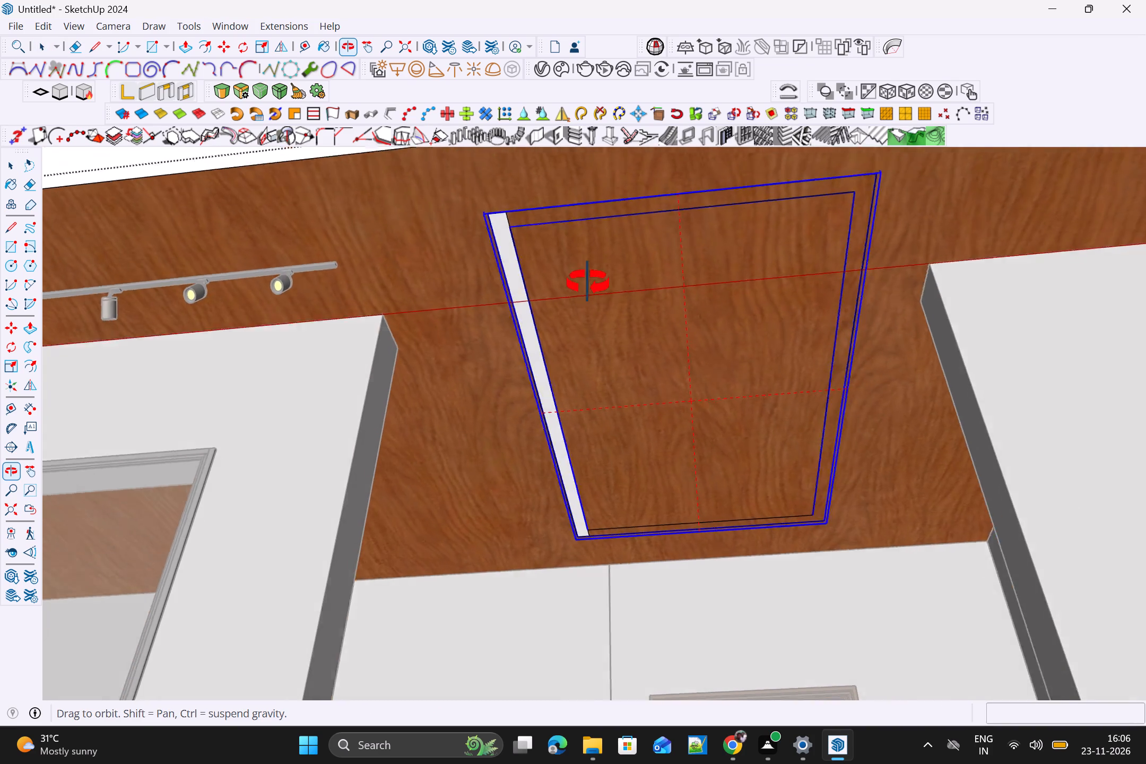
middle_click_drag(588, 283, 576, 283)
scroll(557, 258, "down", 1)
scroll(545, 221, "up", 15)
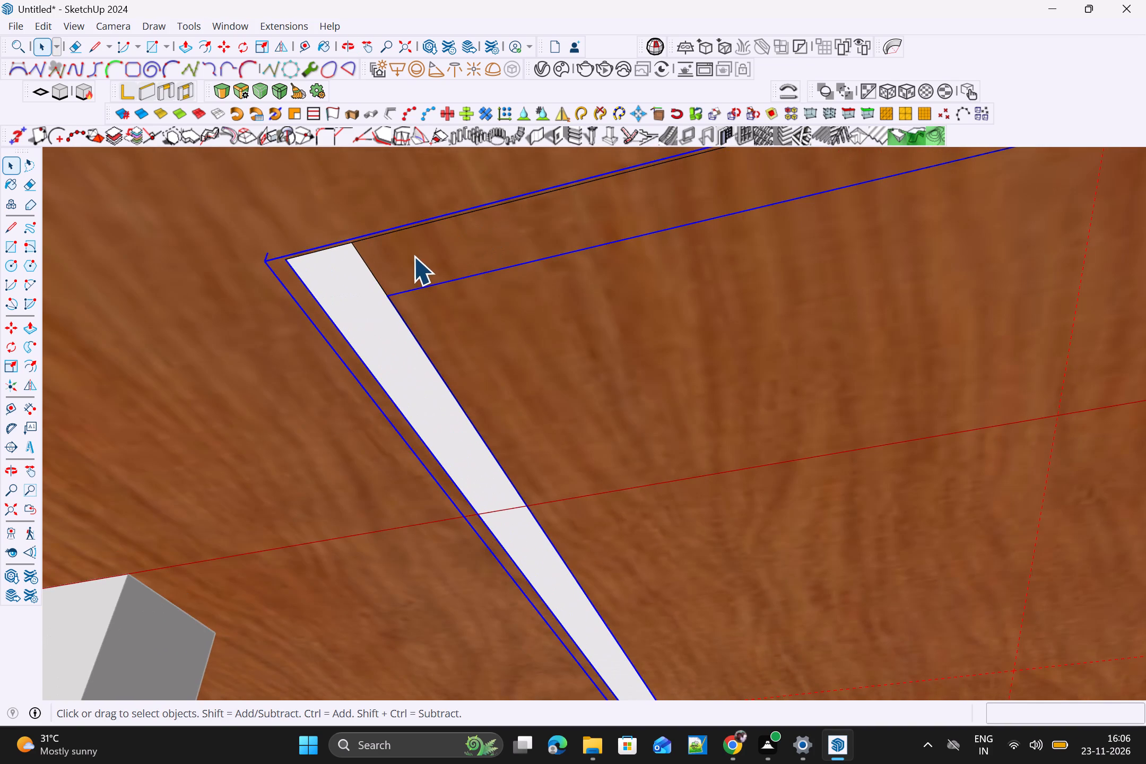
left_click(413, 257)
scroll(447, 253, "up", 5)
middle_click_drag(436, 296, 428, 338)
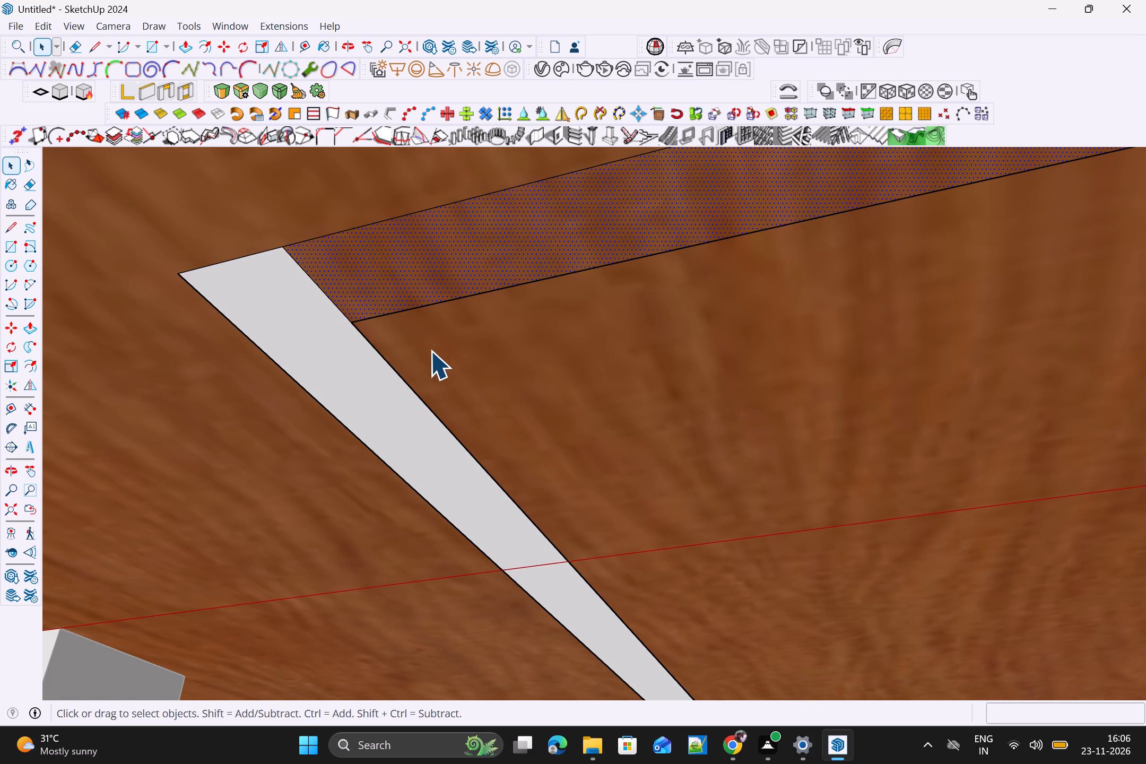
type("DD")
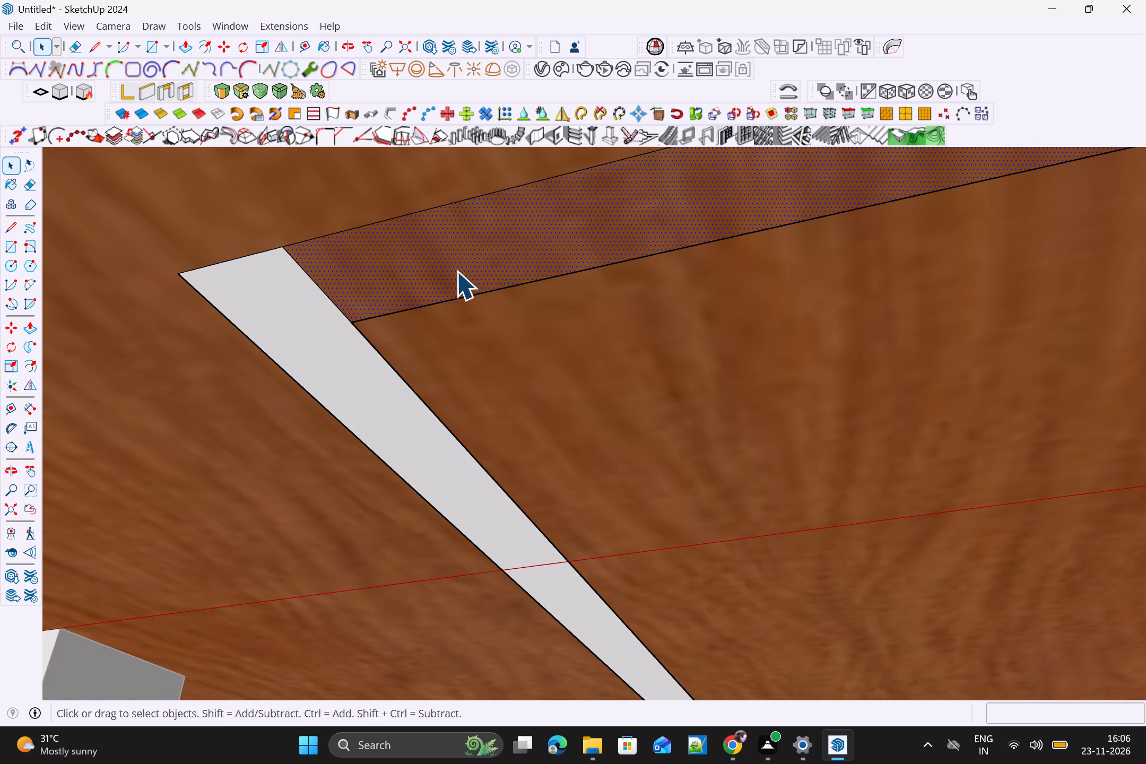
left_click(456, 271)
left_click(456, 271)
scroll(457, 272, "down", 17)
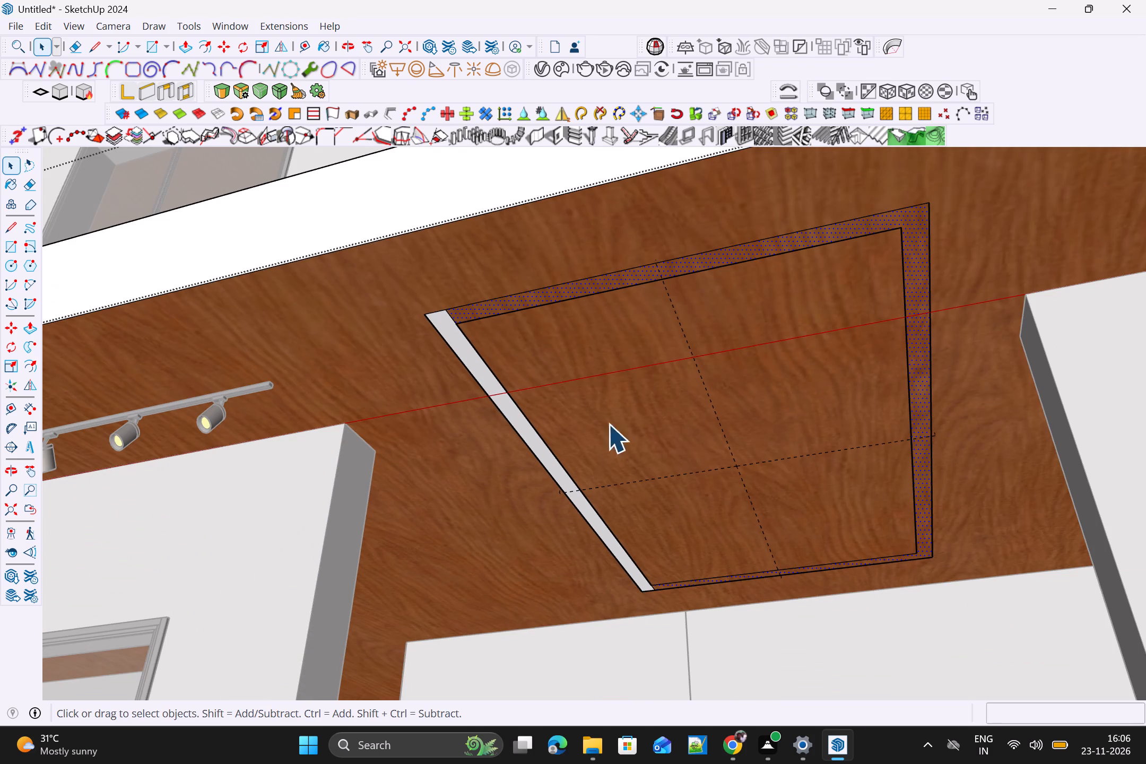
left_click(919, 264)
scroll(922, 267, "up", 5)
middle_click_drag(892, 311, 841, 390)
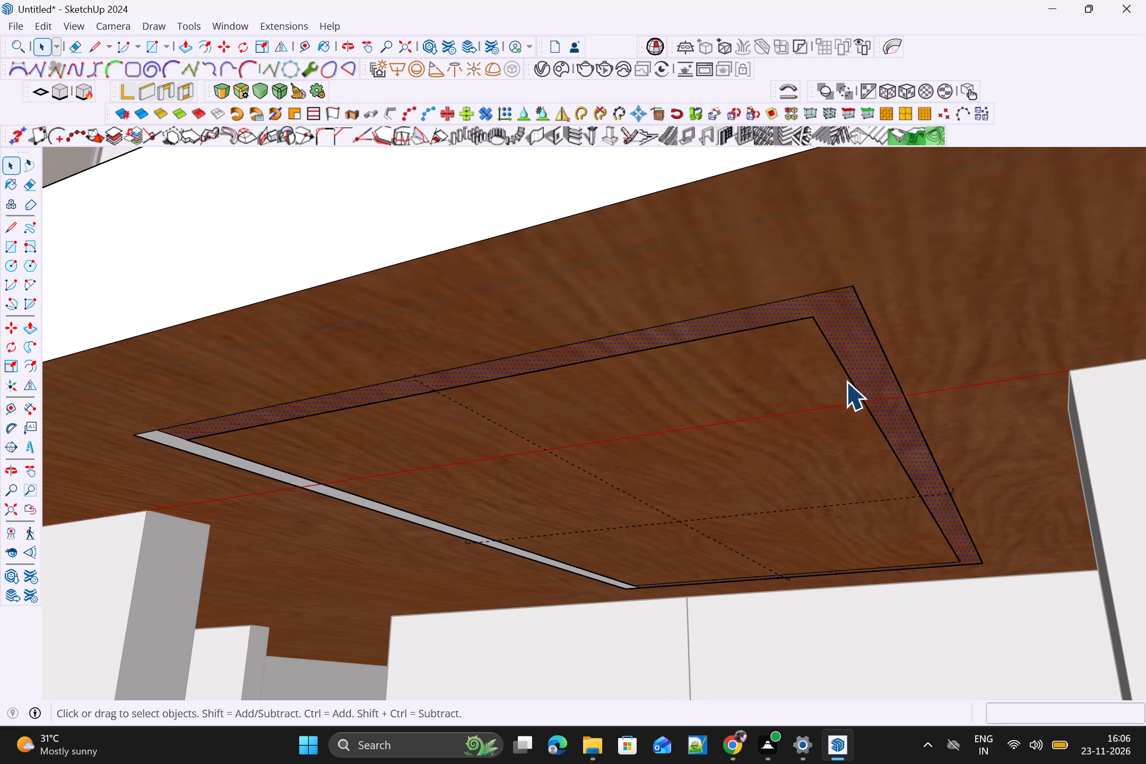
Undo the cover drawn over the lowest balcony's ceiling groove and exit the slab's group.
key("ctrl+z")
scroll(840, 378, "down", 5)
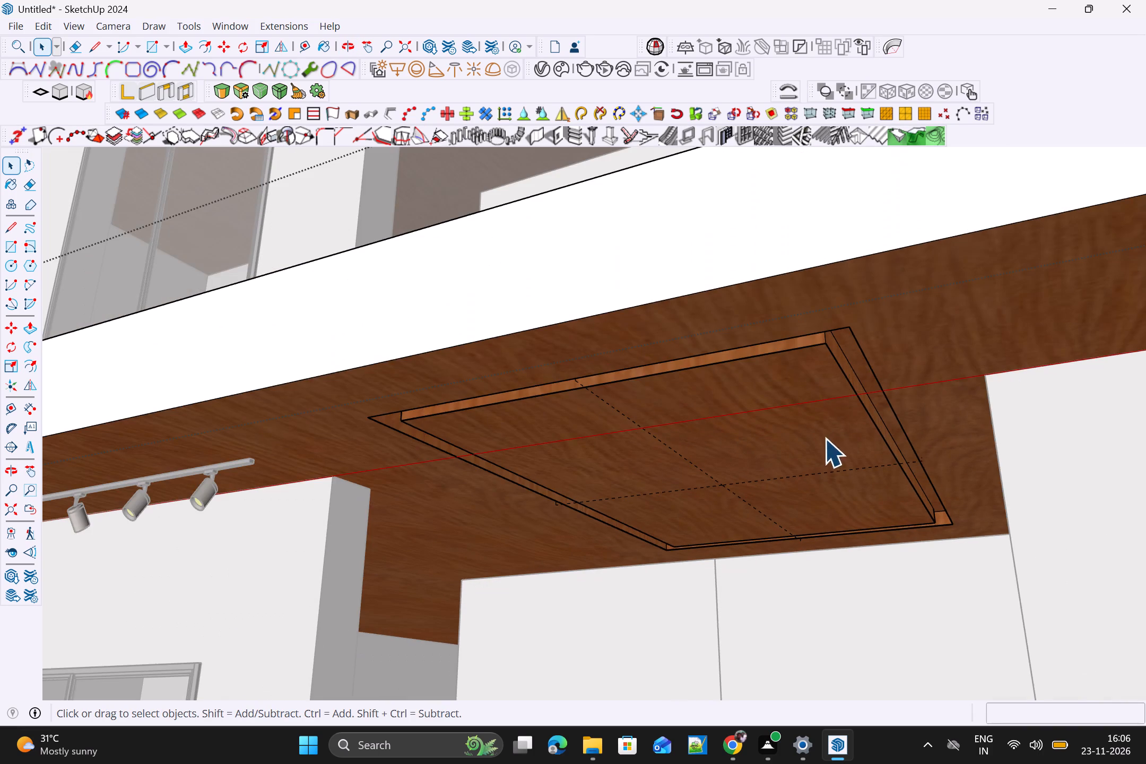
middle_click_drag(836, 427, 962, 282)
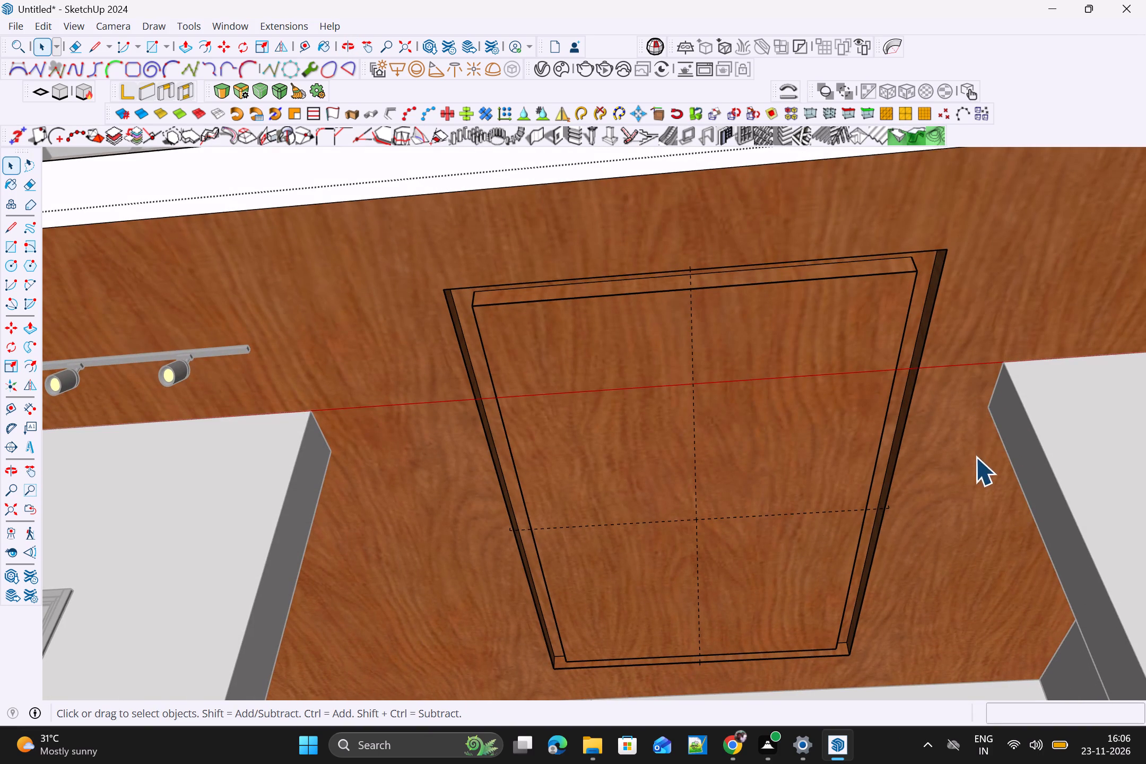
scroll(913, 446, "down", 11)
scroll(873, 422, "down", 5)
middle_click_drag(874, 442, 874, 529)
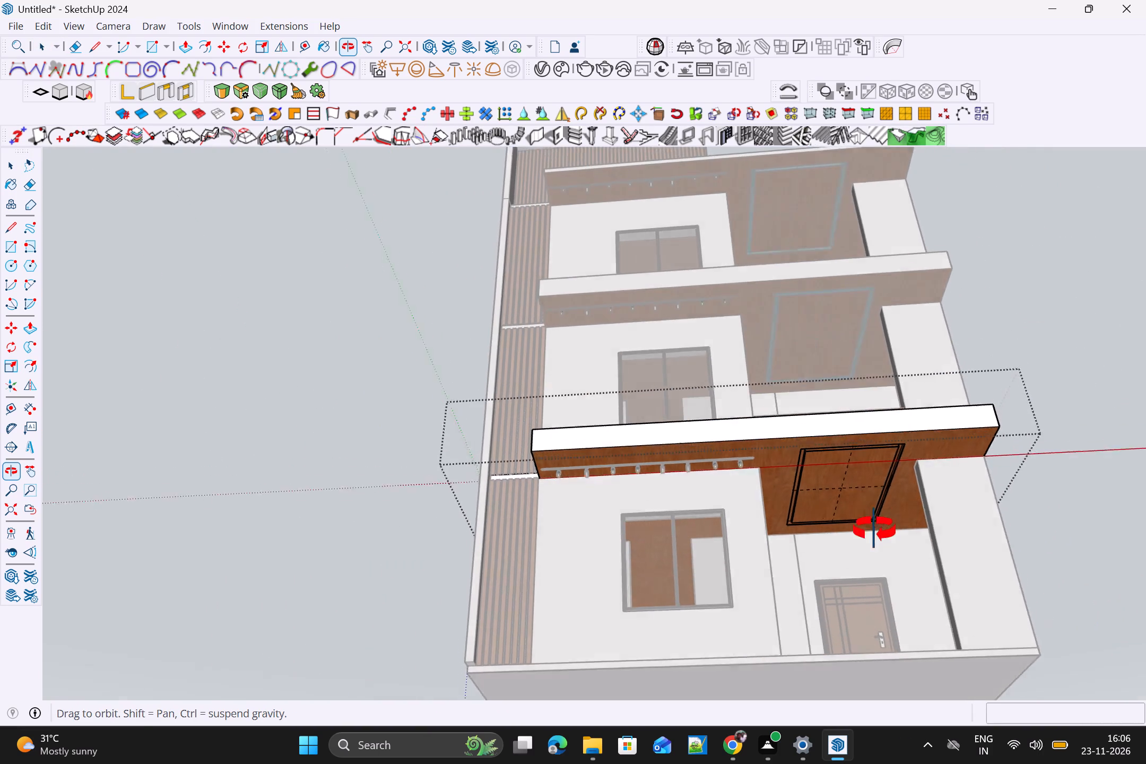
middle_click_drag(874, 529, 888, 604)
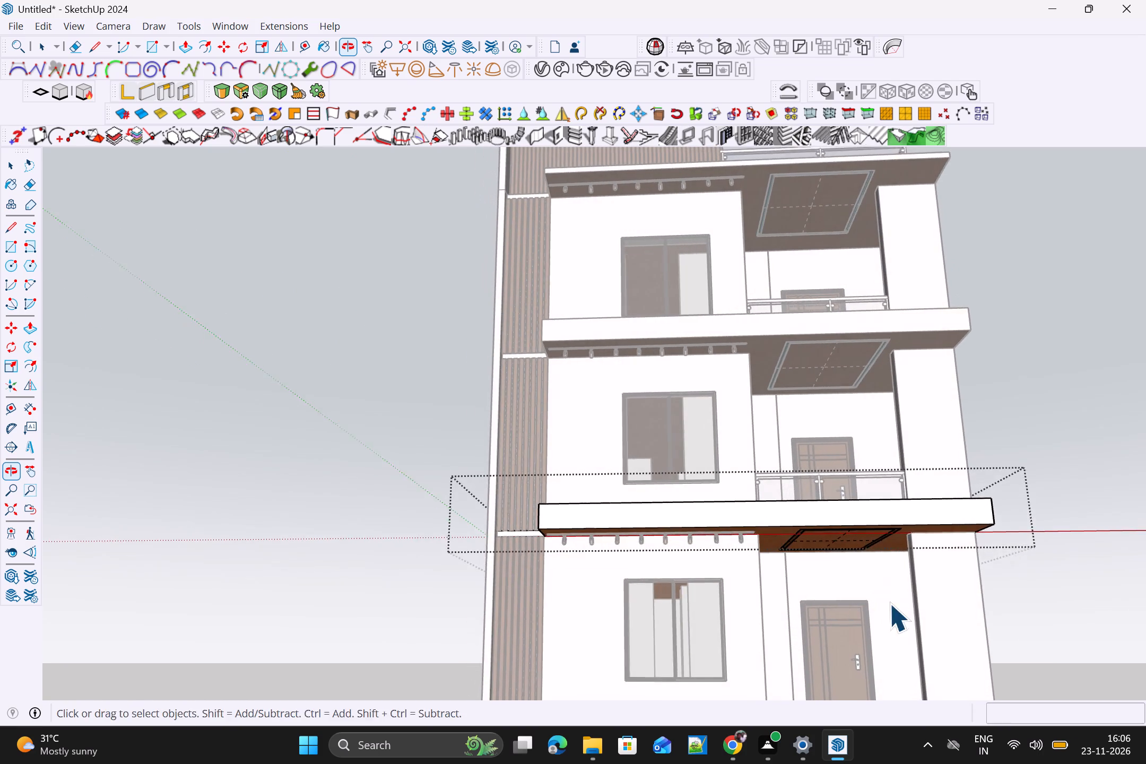
middle_click_drag(891, 593, 885, 575)
left_click(1090, 353)
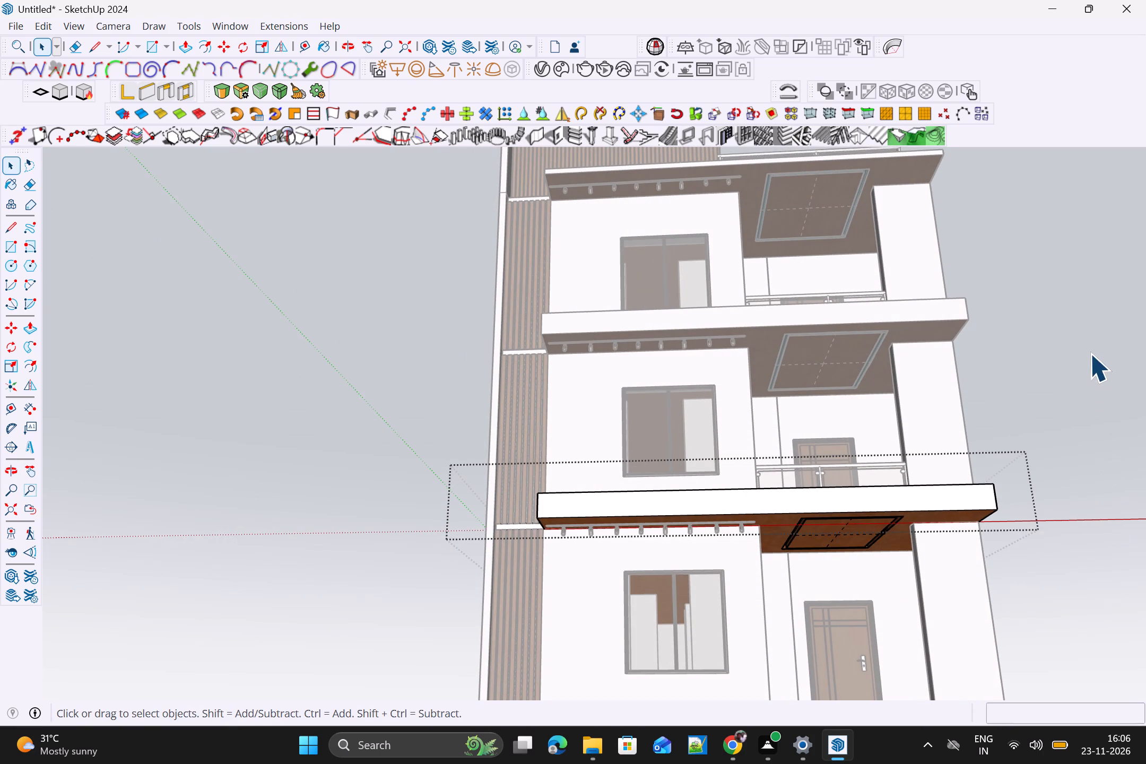
Open the scene's lights in the V-Ray Asset Editor and set the intensity of Mesh Light to 400.
scroll(1059, 341, "up", 1)
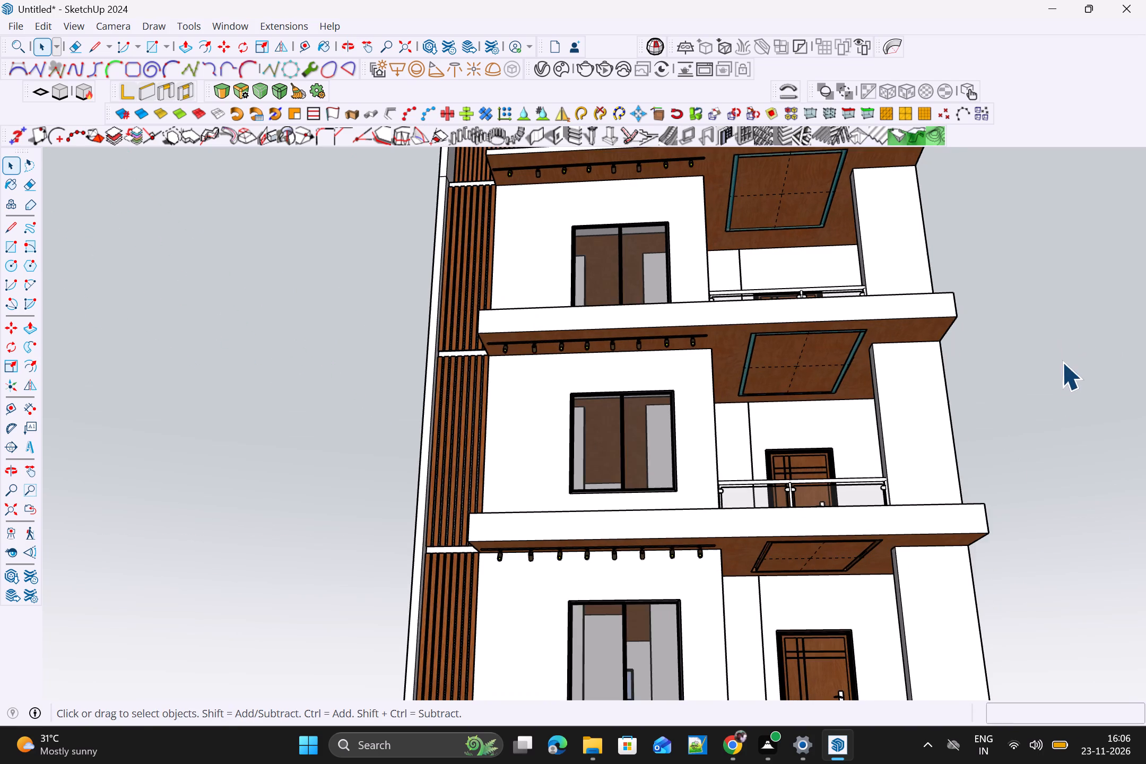
middle_click_drag(1062, 391, 1061, 455)
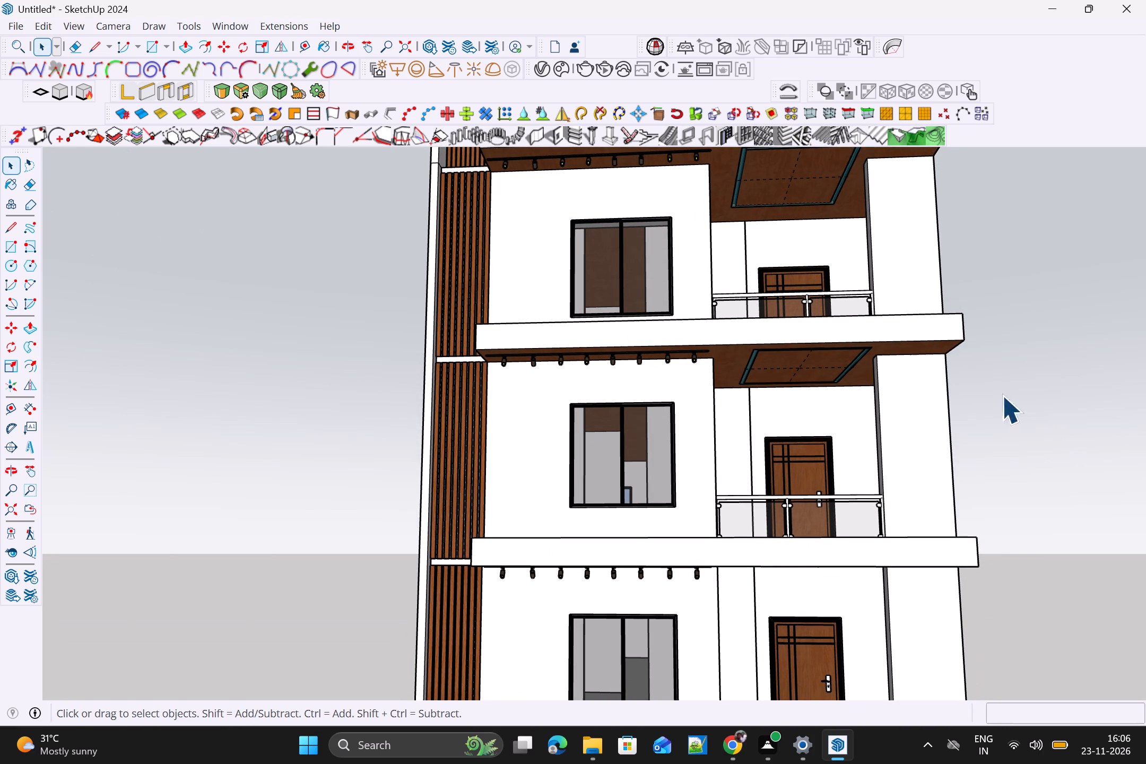
left_click(540, 70)
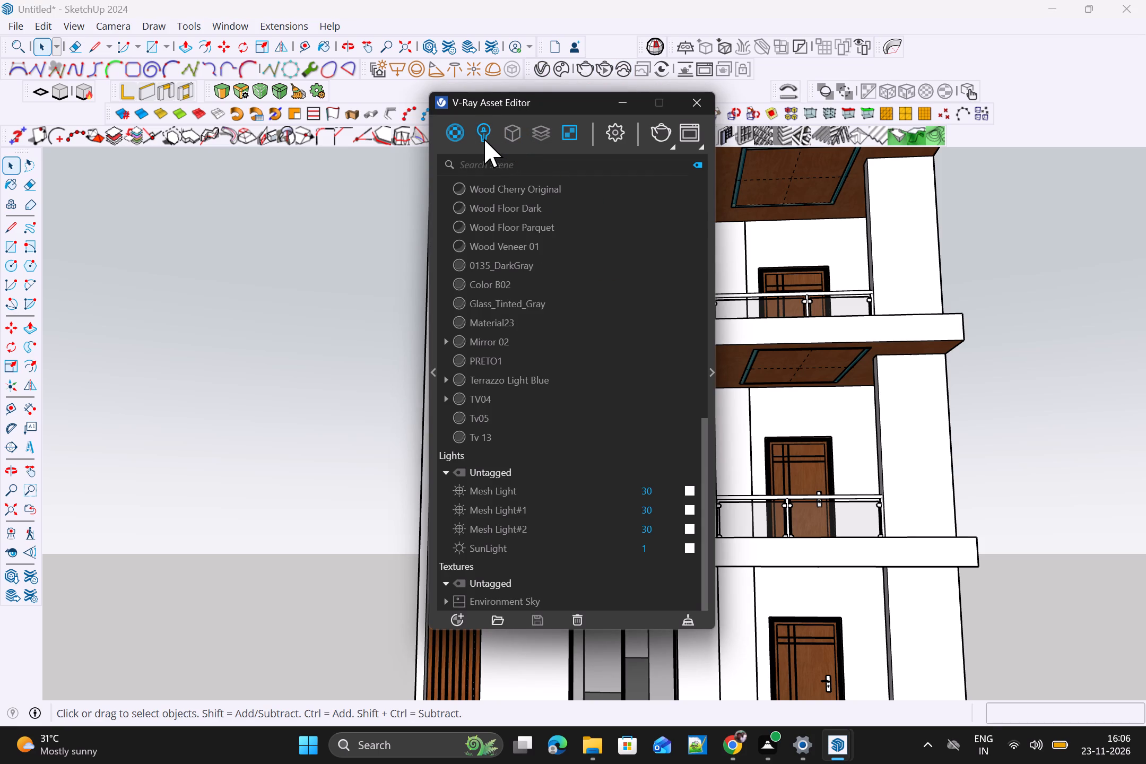
left_click(484, 138)
left_click(674, 219)
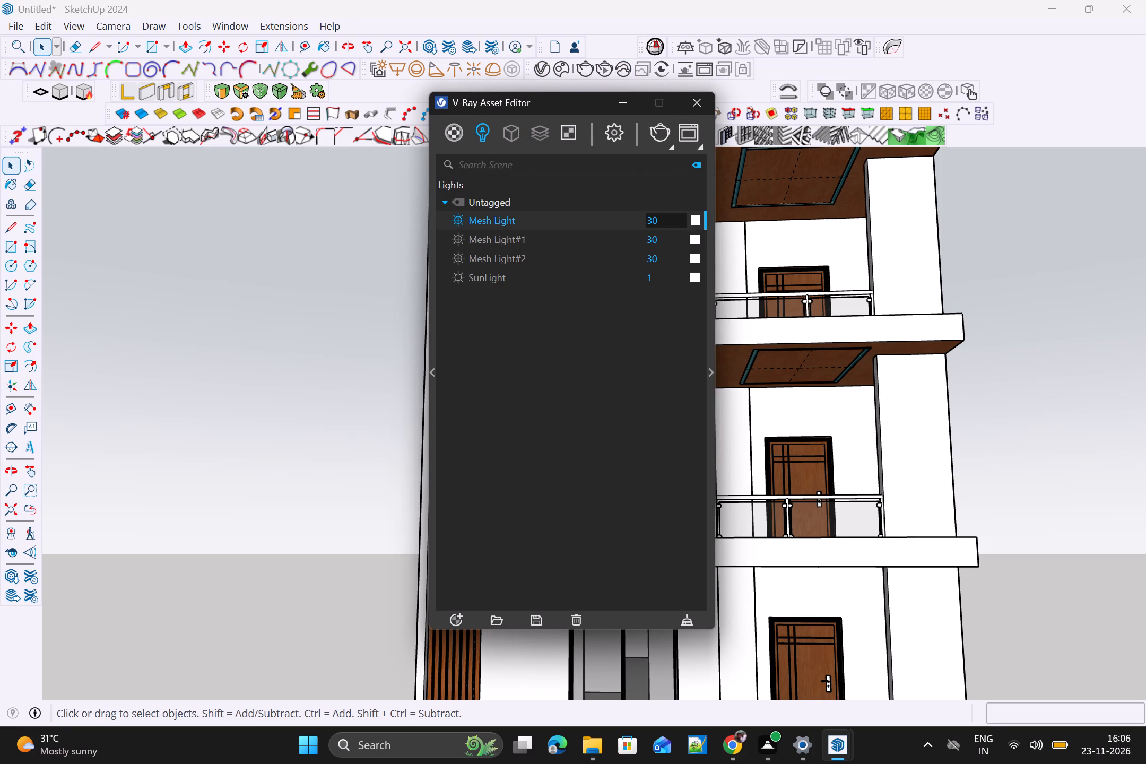
key("o")
key("BackSpace")
key("9")
key("BackSpace")
key("0")
left_click(675, 222)
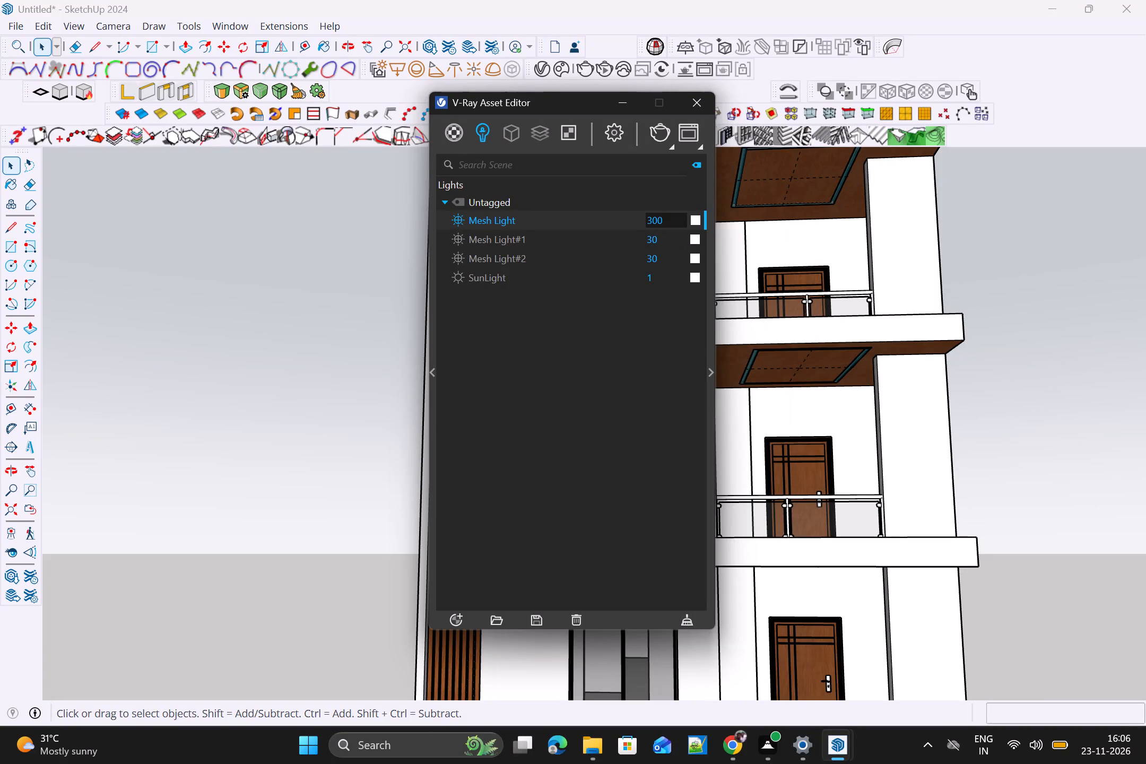
key("BackSpace")
key("BackSpace")
key("BackSpace")
key("BackSpace")
type("400")
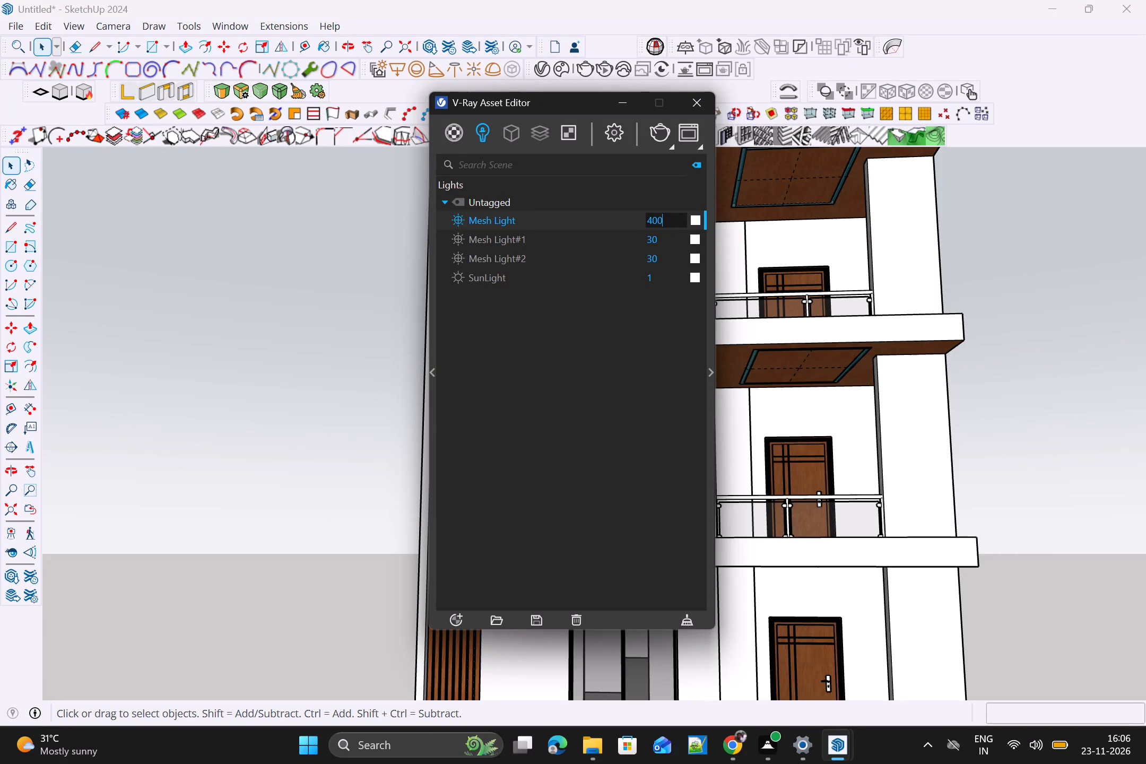
left_click(679, 230)
Set the intensity of Mesh Light#1 to 400.
left_click(678, 239)
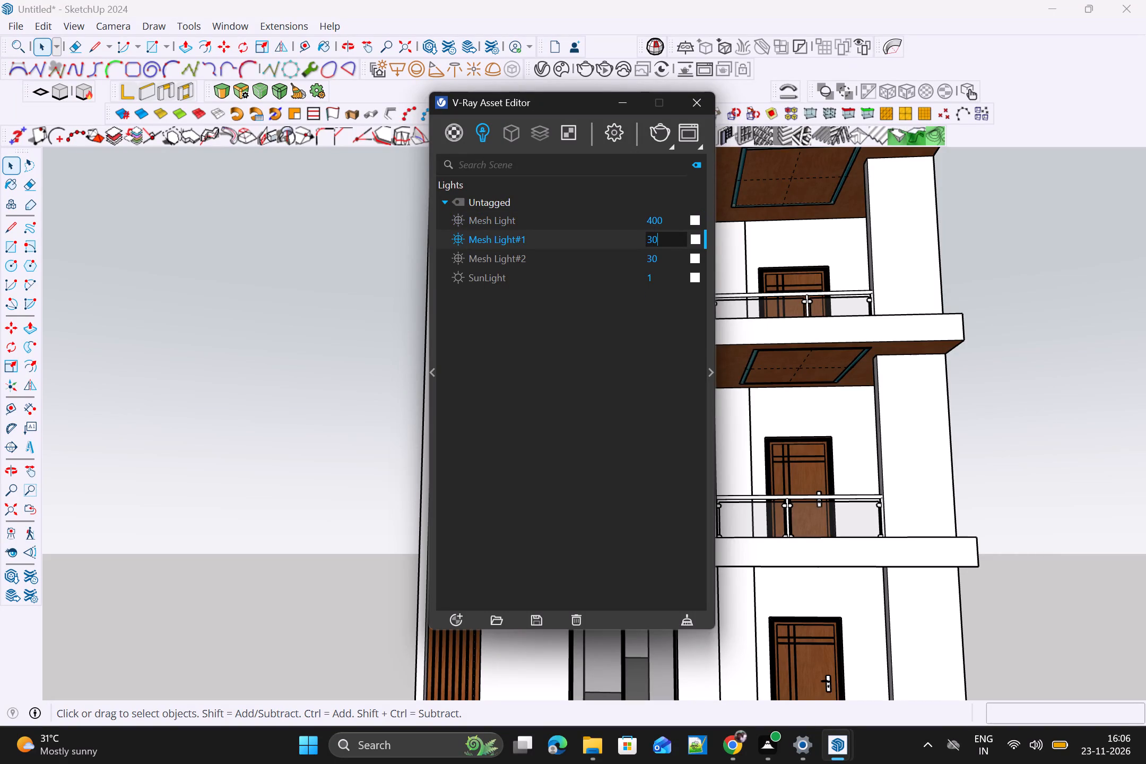
key("BackSpace")
key("BackSpace")
key("BackSpace")
type("40")
key("Return")
left_click_drag(665, 245, 661, 259)
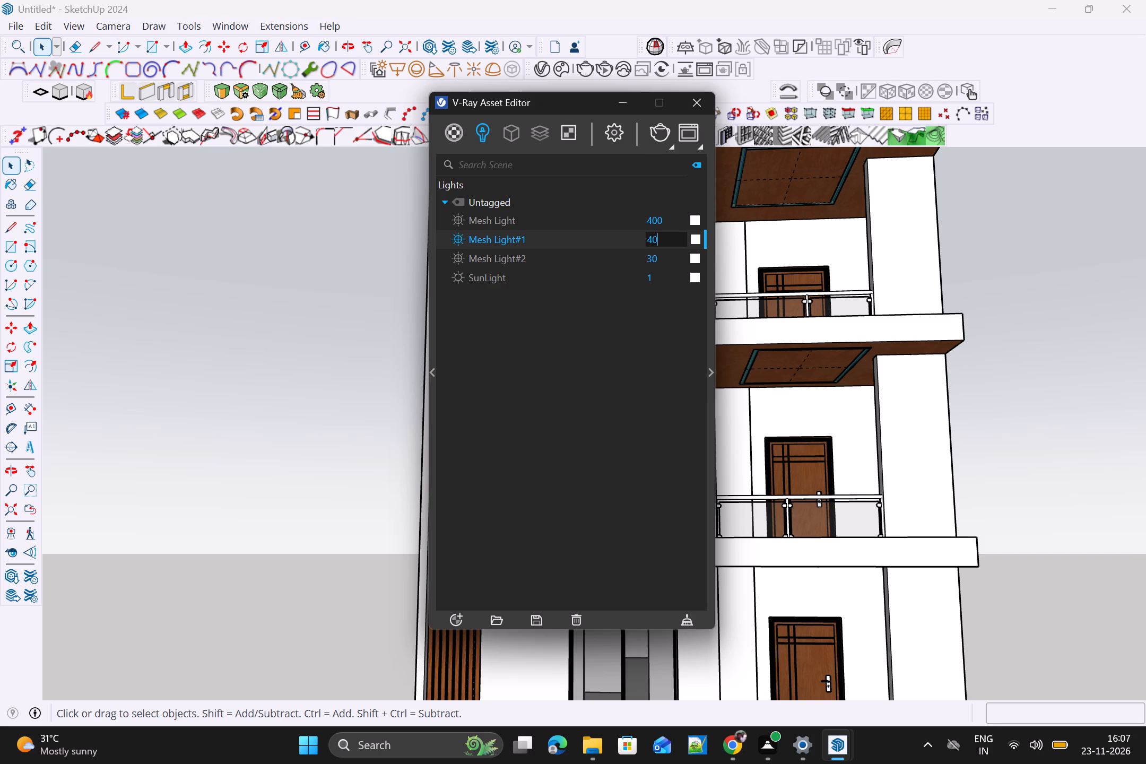
key("0")
key("Return")
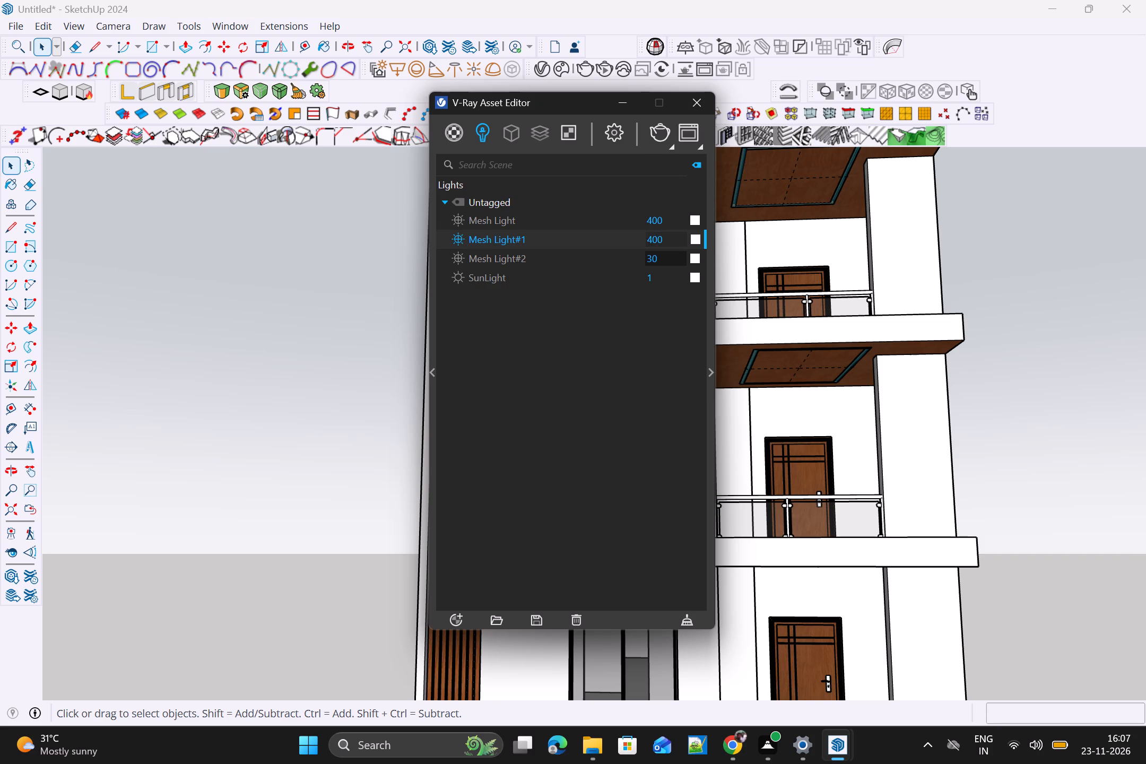
Set the intensity of Mesh Light#2 to 400.
left_click(672, 257)
key("BackSpace")
key("BackSpace")
key("BackSpace")
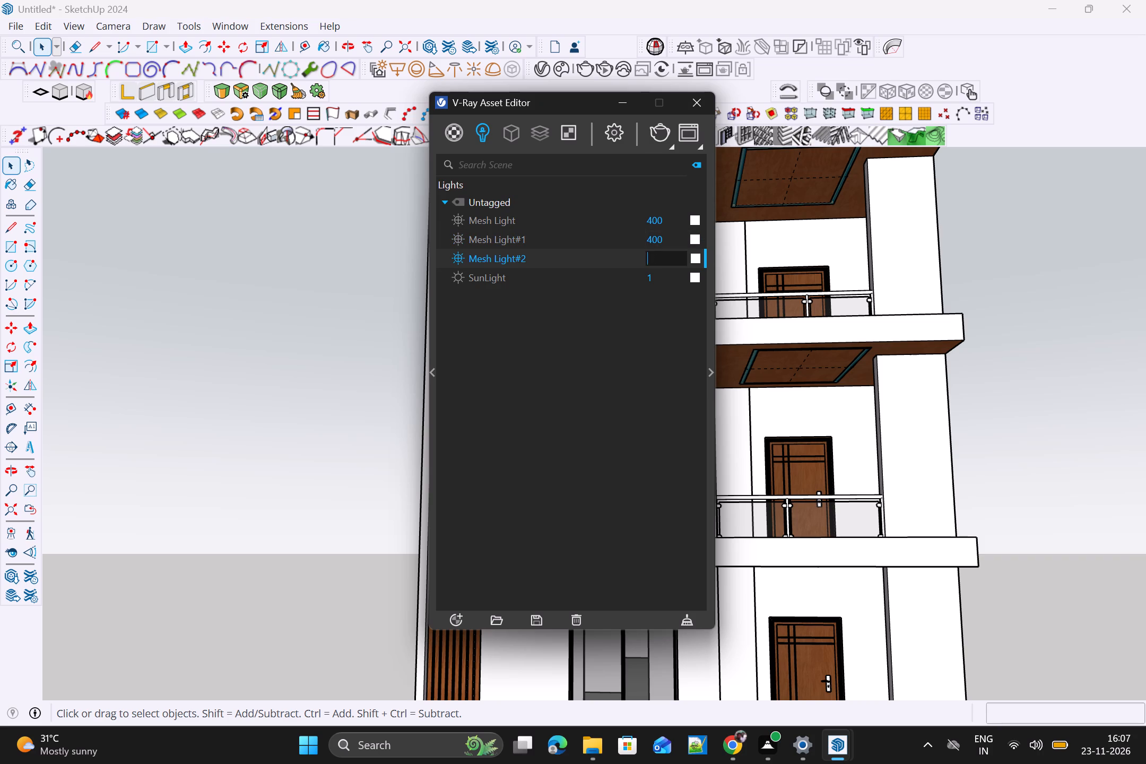
key("BackSpace")
type("400")
key("Return")
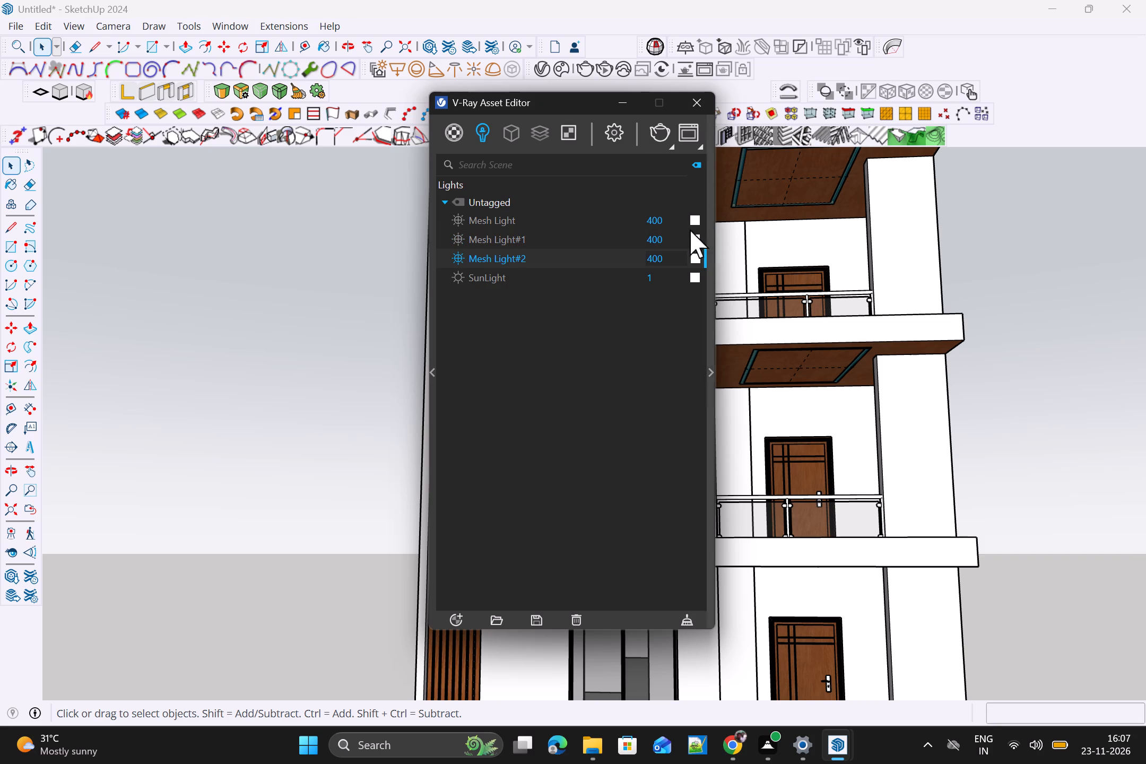
Set the colour temperature of Mesh Light to 3000 K and close its colour picker.
left_click(692, 217)
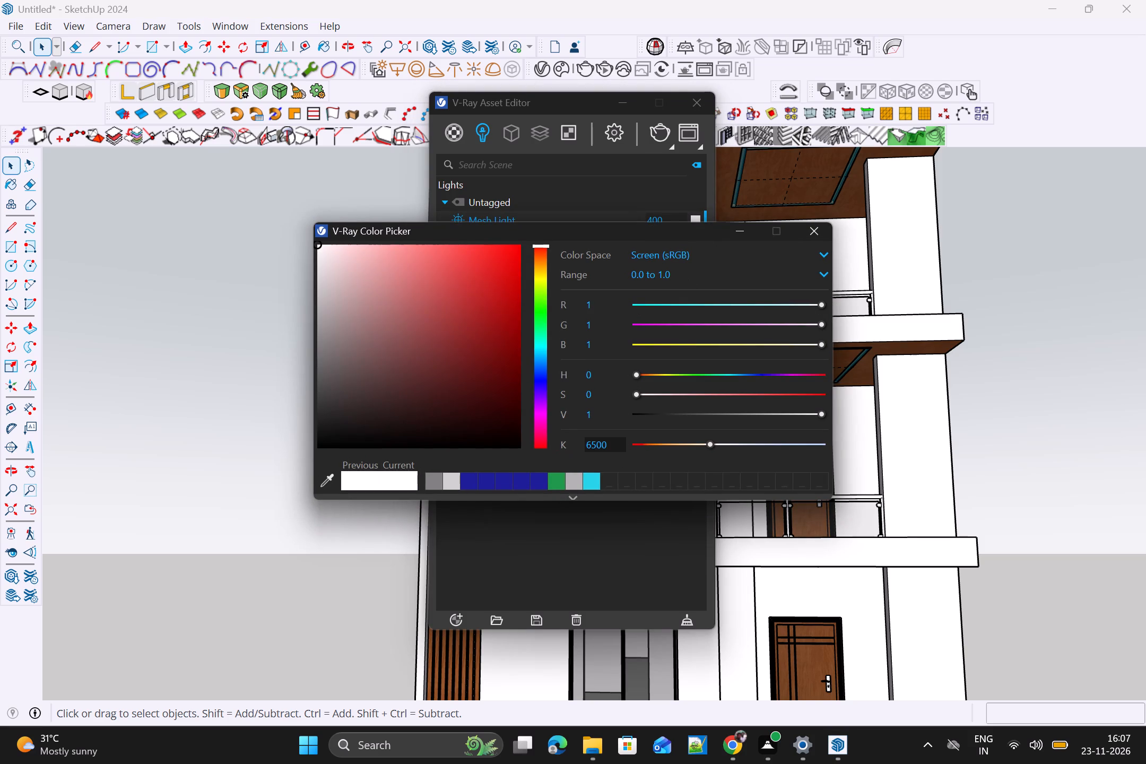
left_click_drag(594, 446, 606, 449)
key("Left")
key("BackSpace")
key("BackSpace")
key("BackSpace")
key("BackSpace")
type("30")
key("Return")
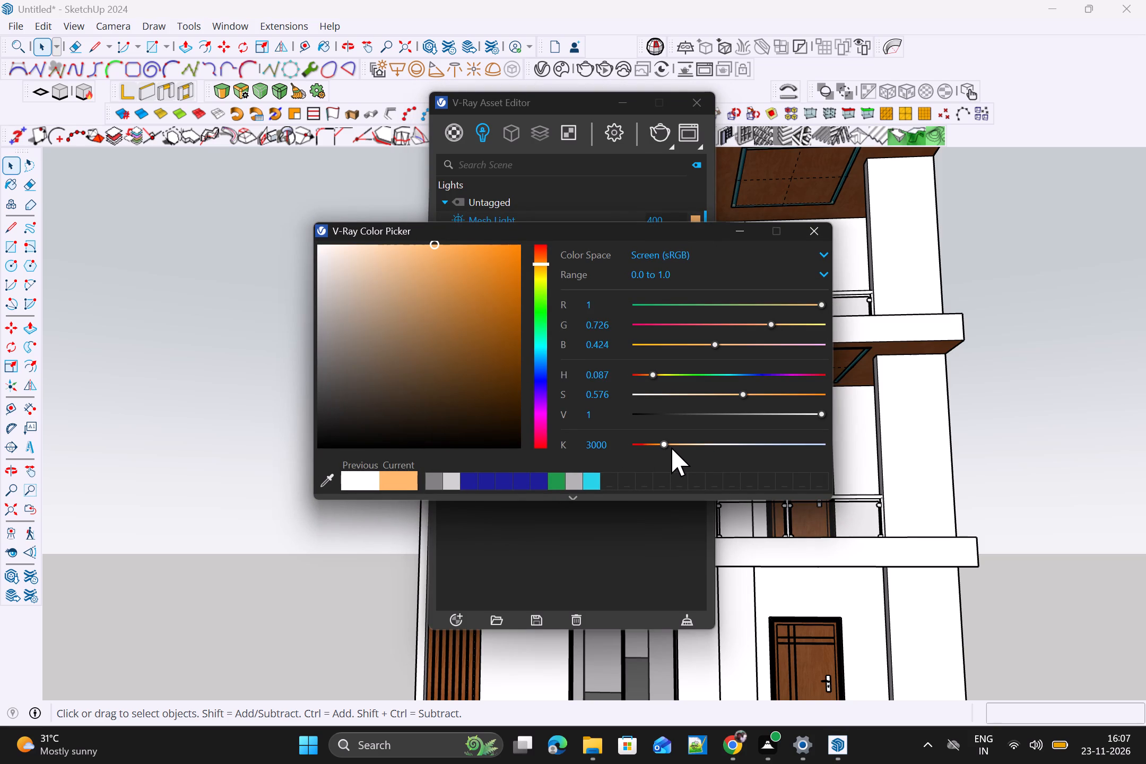
left_click(812, 228)
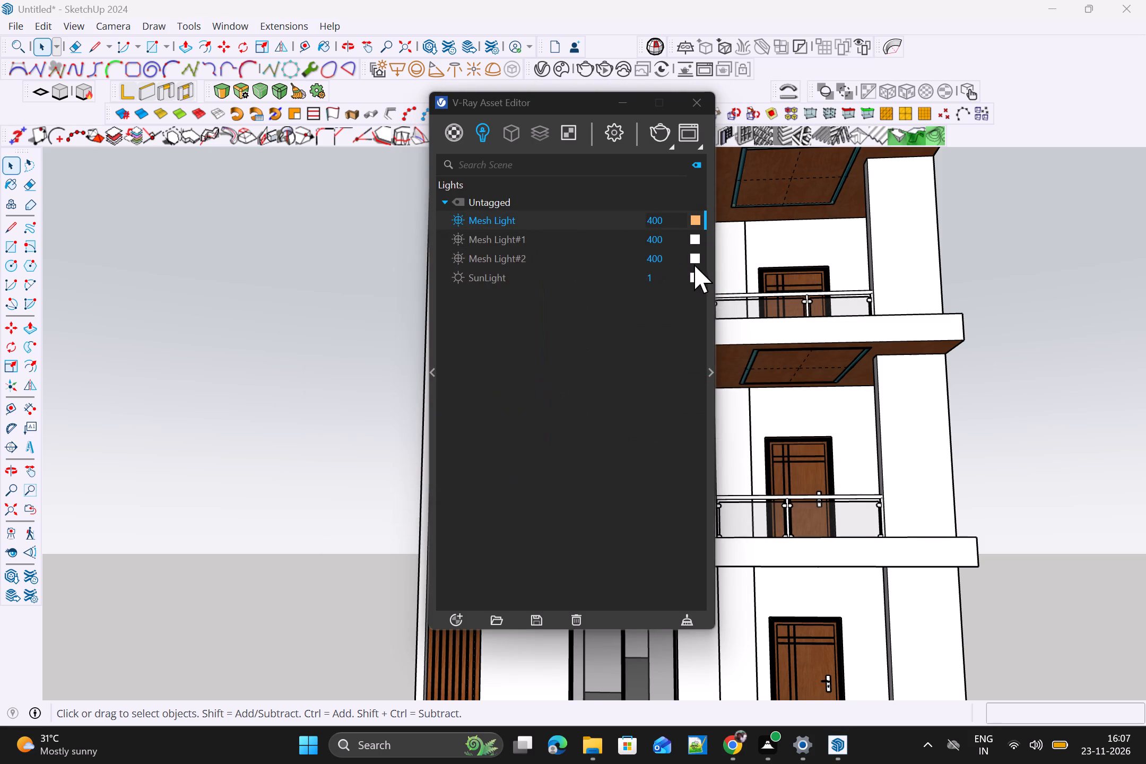
Set the colour temperature of Mesh Light#1 to 3000 K and close its colour picker.
left_click(691, 234)
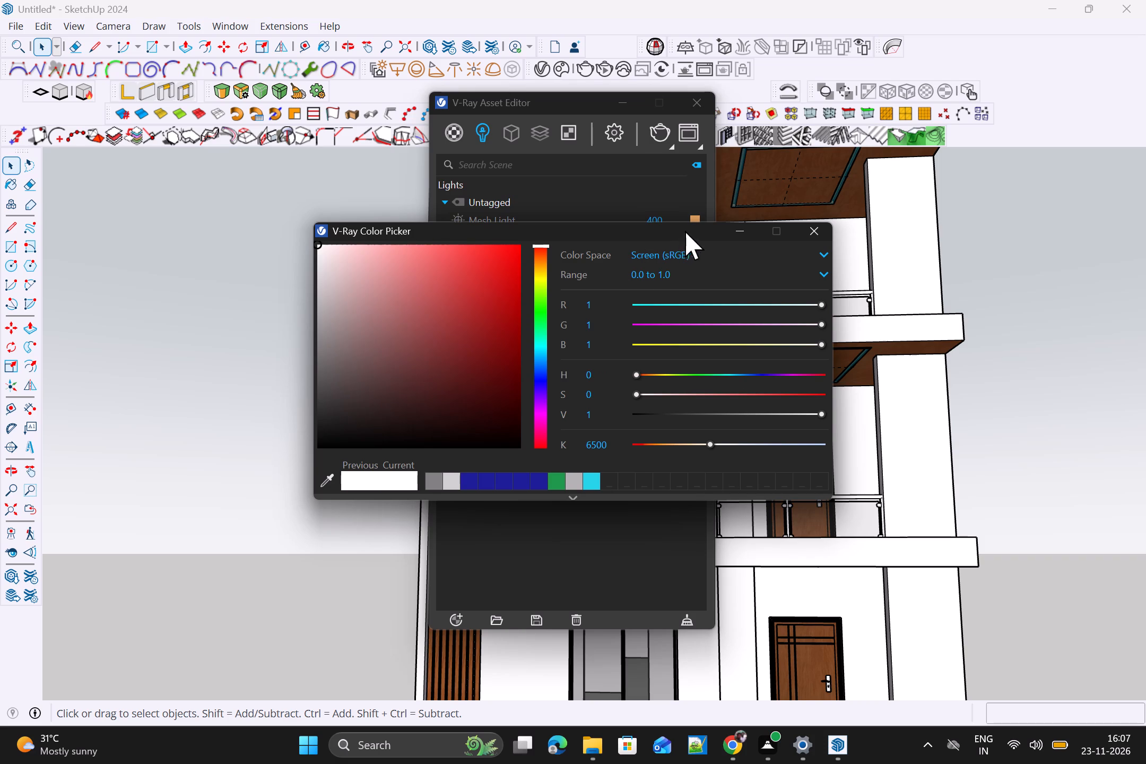
left_click(596, 442)
key("BackSpace")
key("BackSpace")
key("BackSpace")
type("30")
key("Return")
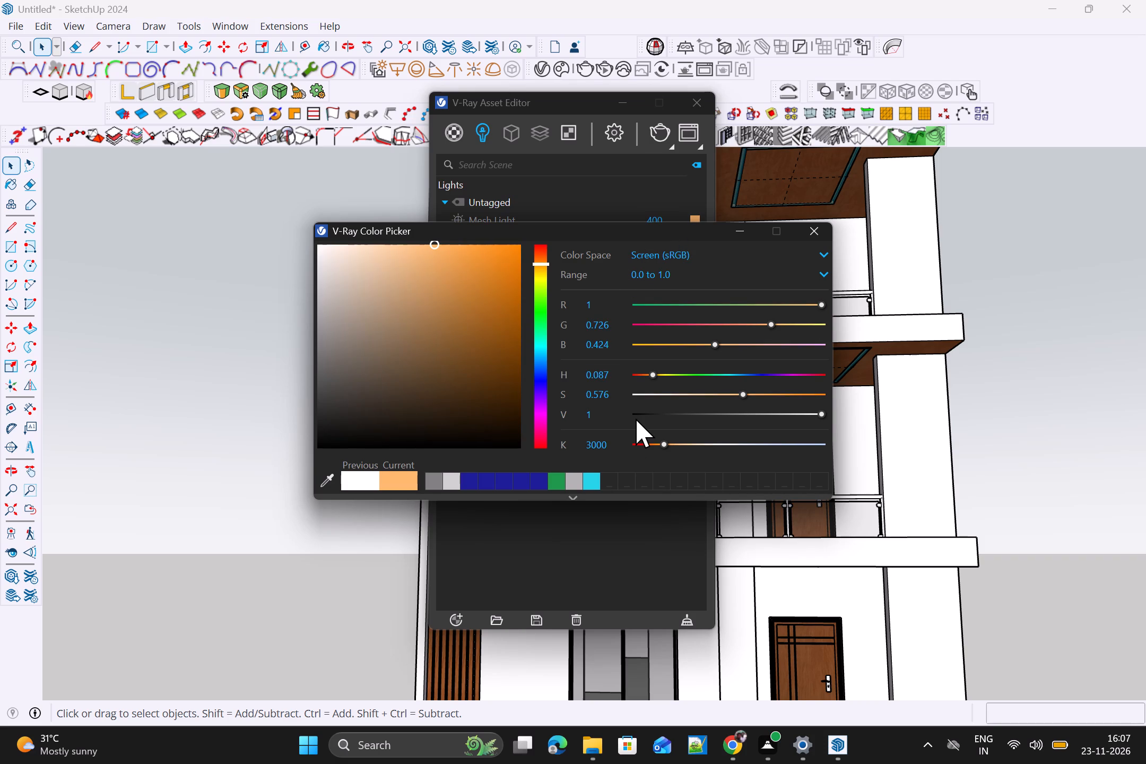
left_click(813, 237)
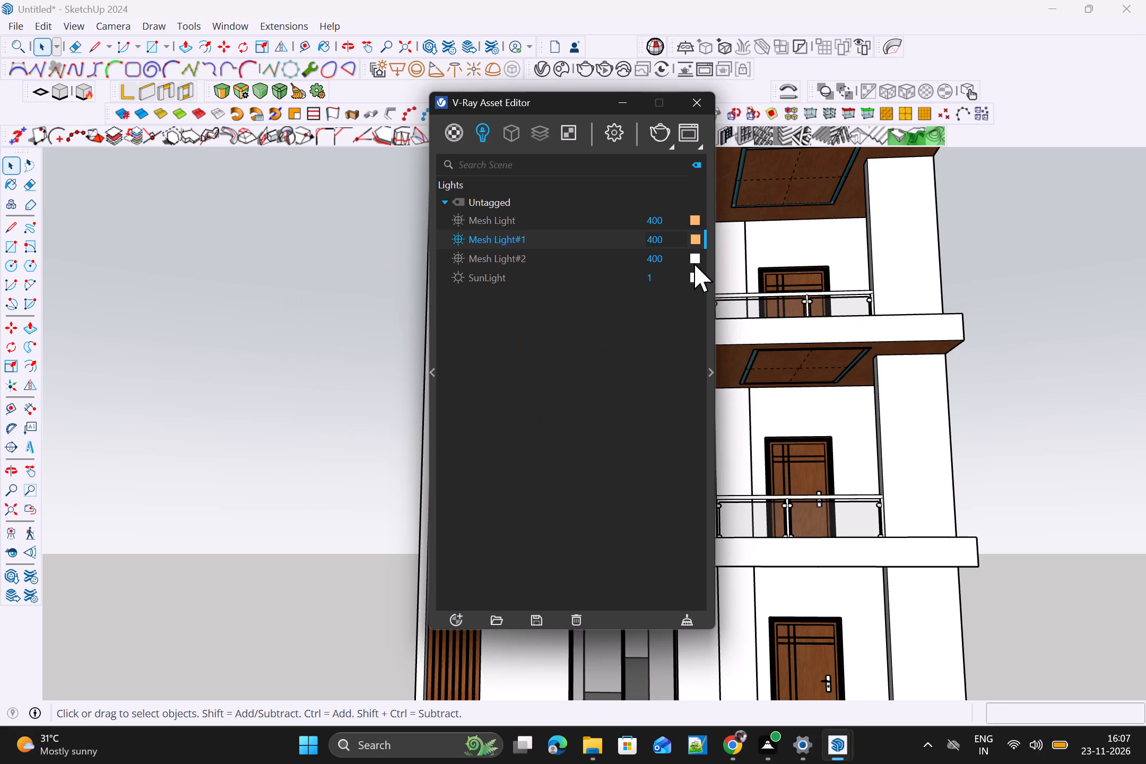
Set the colour temperature of Mesh Light#2 to 3000 K and close its colour picker.
left_click(693, 260)
left_click(593, 448)
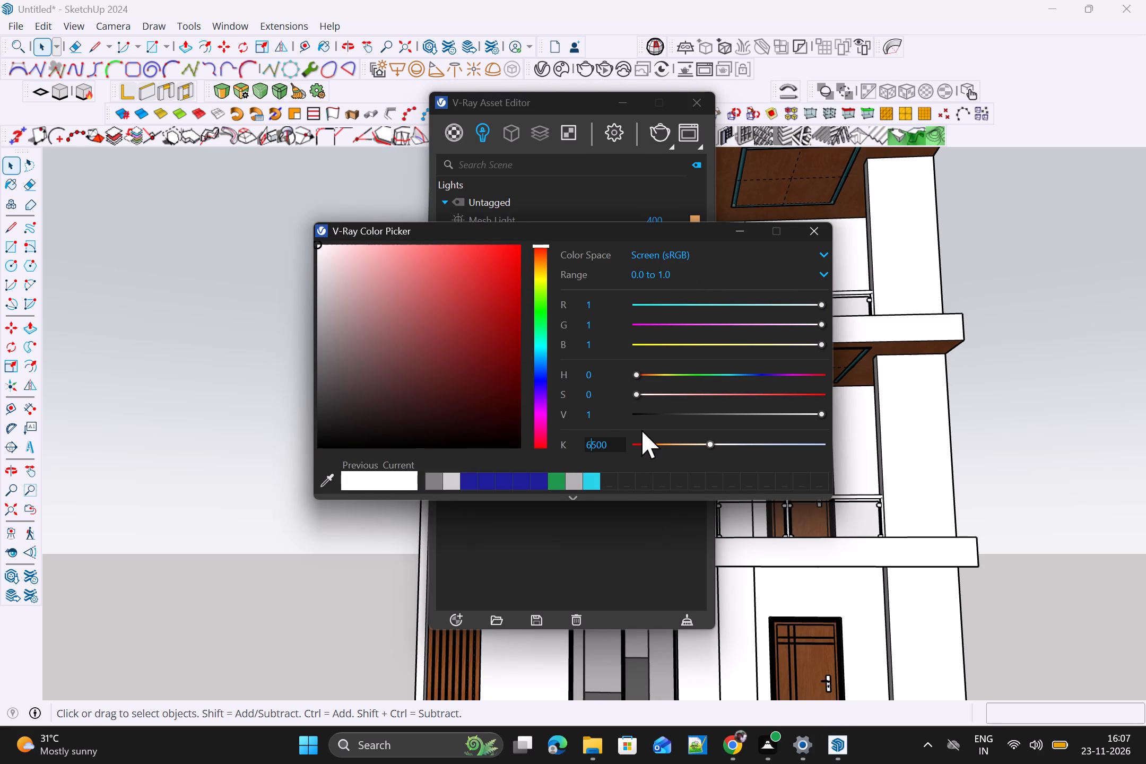
key("Right")
key("BackSpace")
key("BackSpace")
key("BackSpace")
type("30")
key("Return")
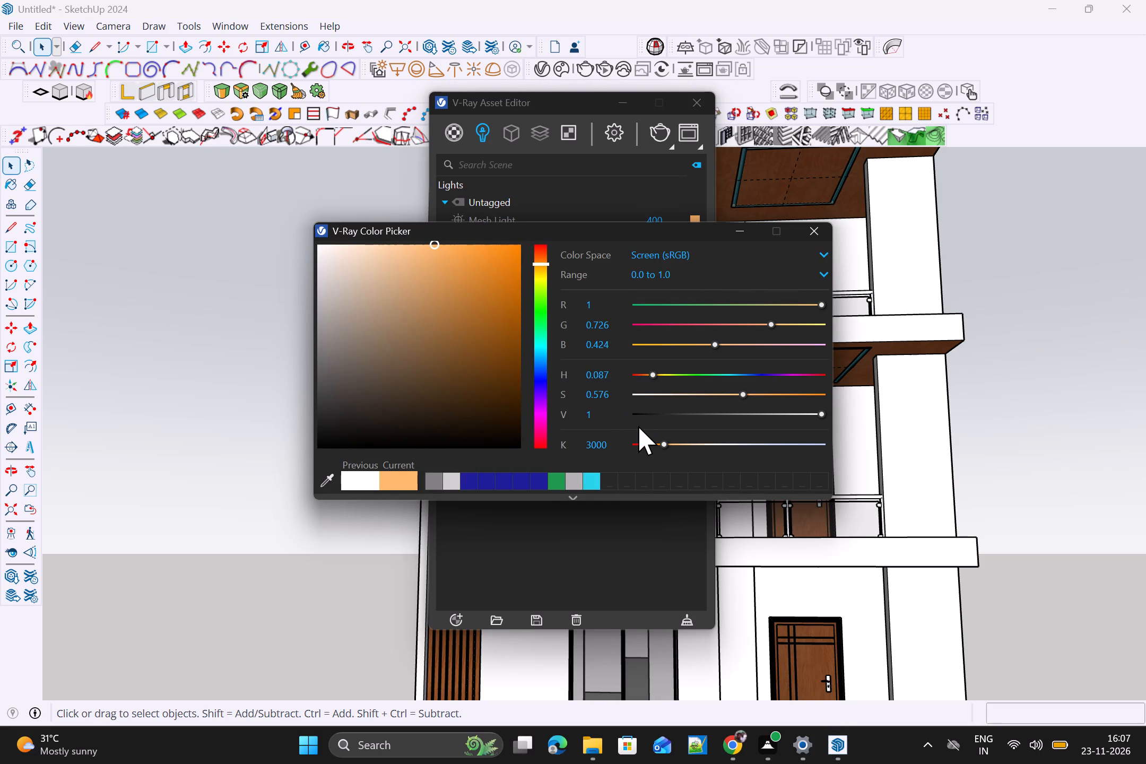
left_click(811, 227)
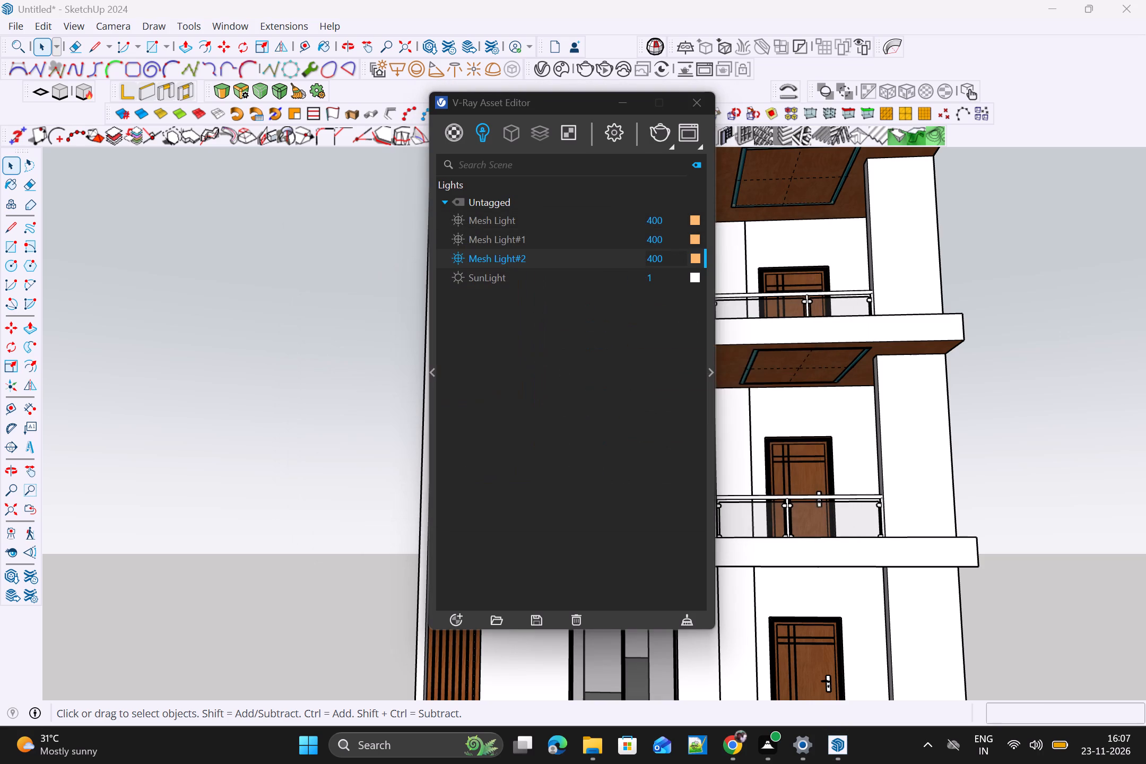
Set the SunLight intensity to 0.5 and close the V-Ray Asset Editor.
left_click(678, 281)
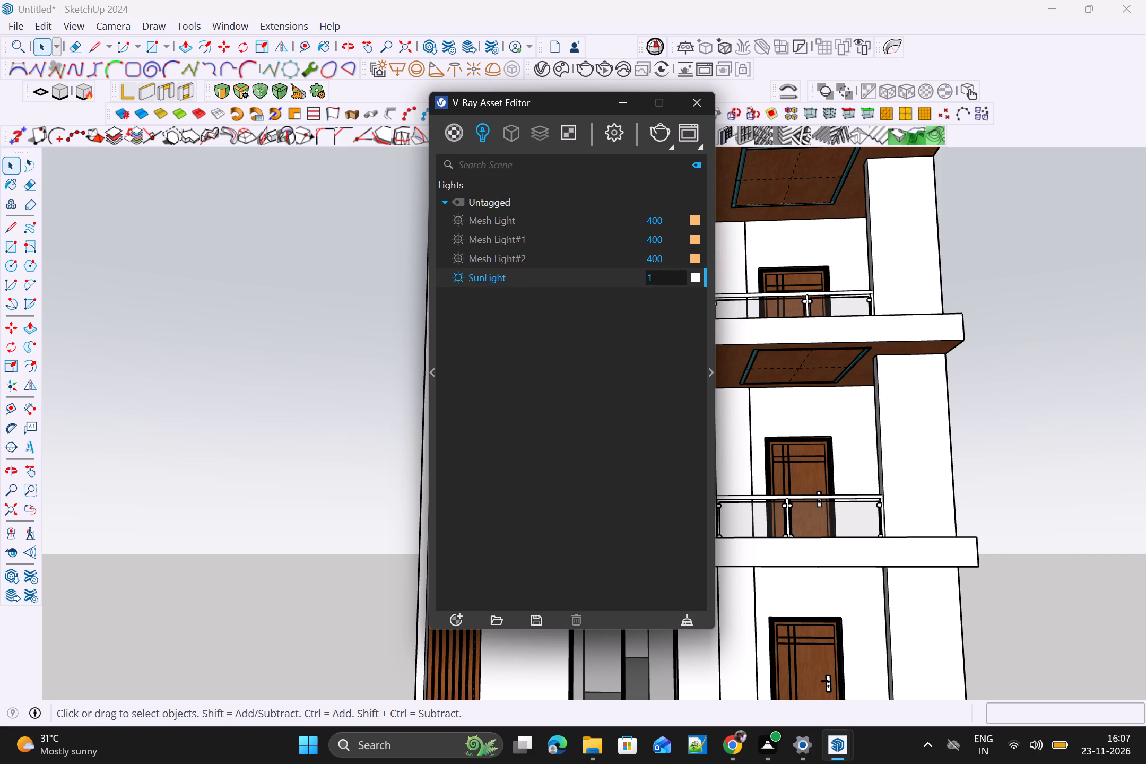
key("BackSpace")
key("BackSpace")
key("BackSpace")
type(".5")
key("Return")
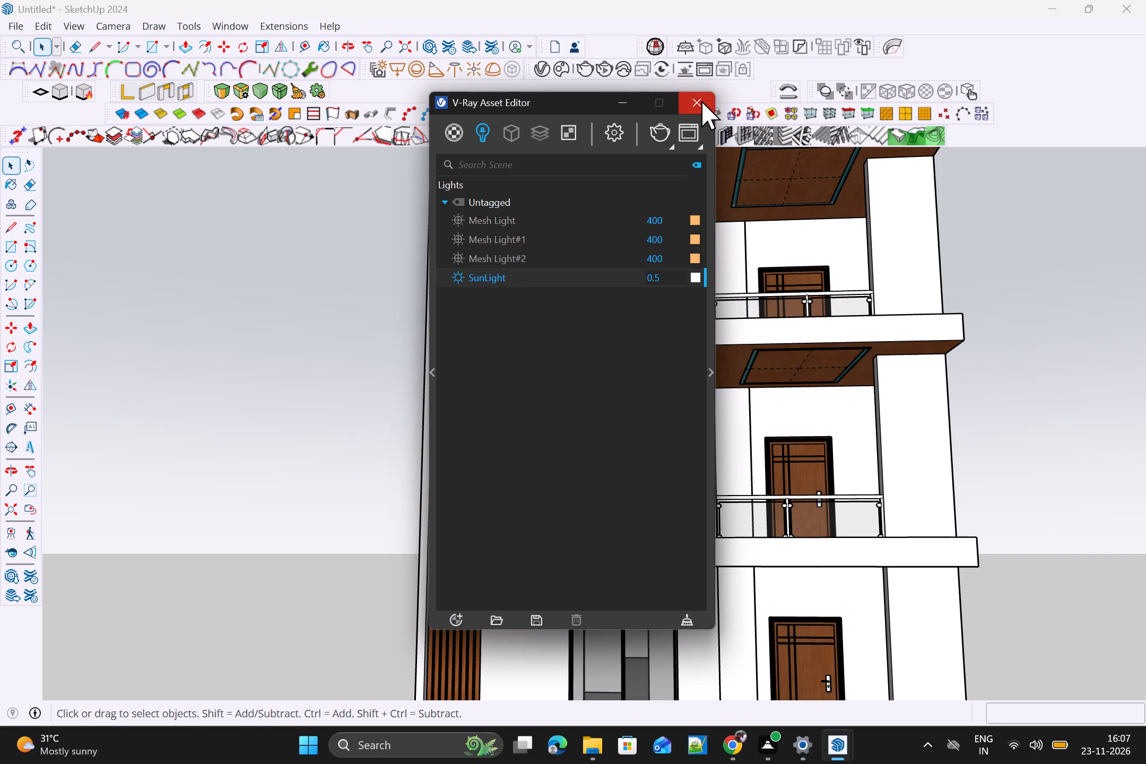
left_click(699, 100)
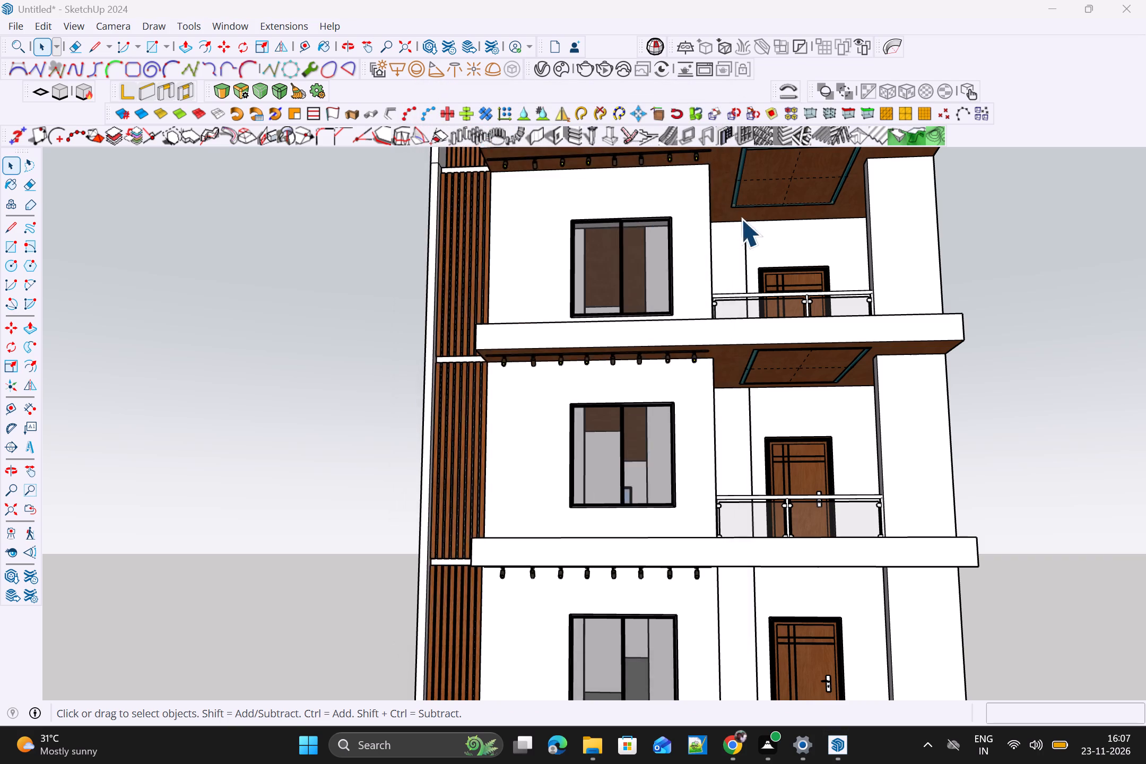
Start an interactive V-Ray render of the full front elevation, framed head-on from a low viewpoint.
scroll(787, 283, "down", 8)
middle_click_drag(827, 357, 816, 423)
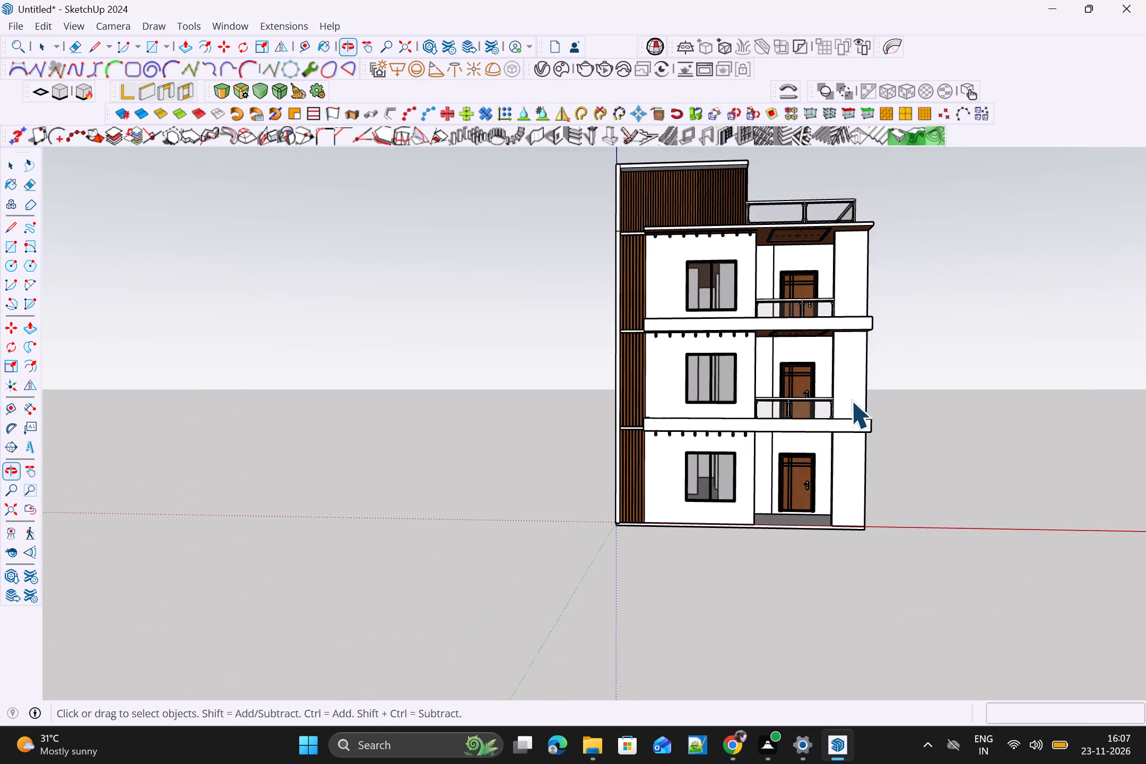
scroll(859, 390, "up", 3)
scroll(857, 374, "down", 2)
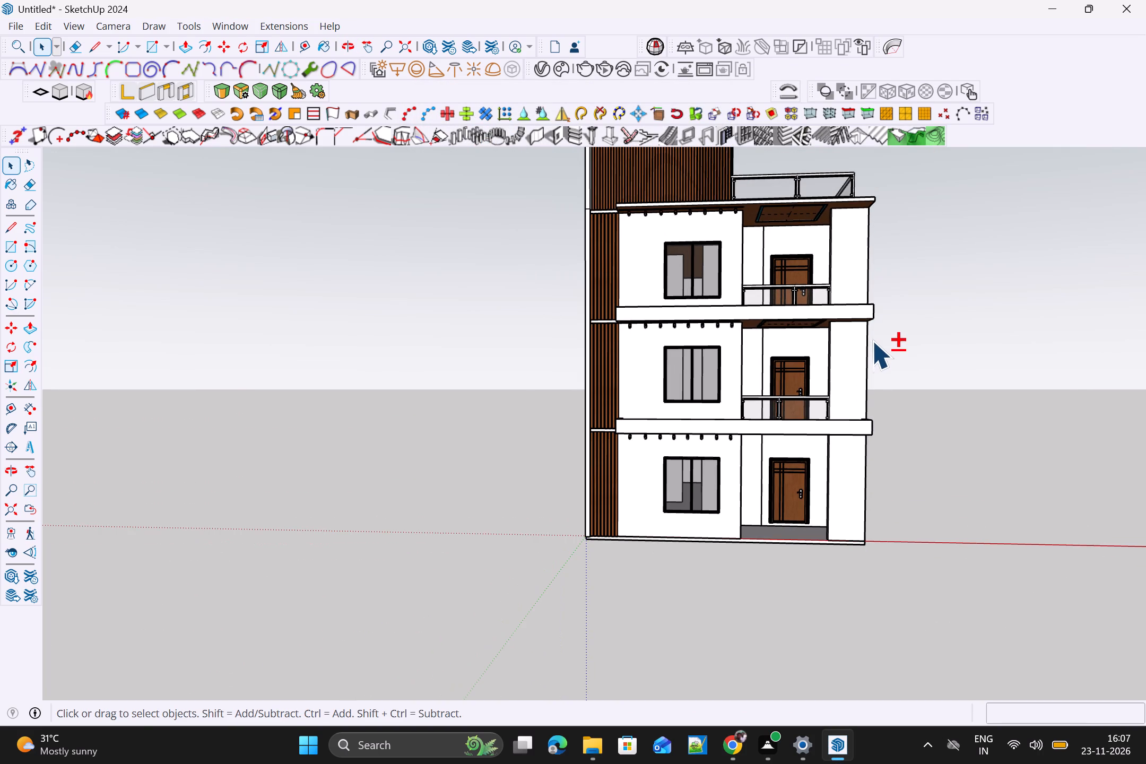
middle_click_drag(870, 375, 864, 420, "shift")
scroll(876, 390, "up", 4)
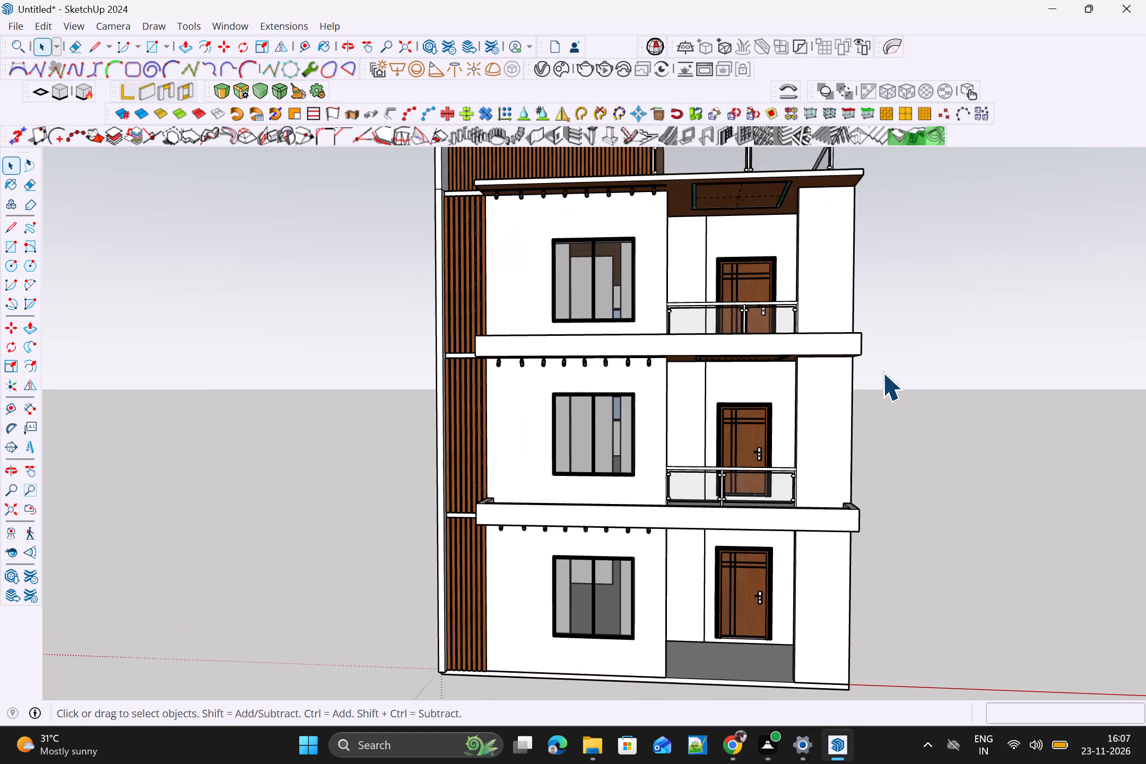
middle_click_drag(892, 360, 923, 296)
scroll(921, 299, "down", 2)
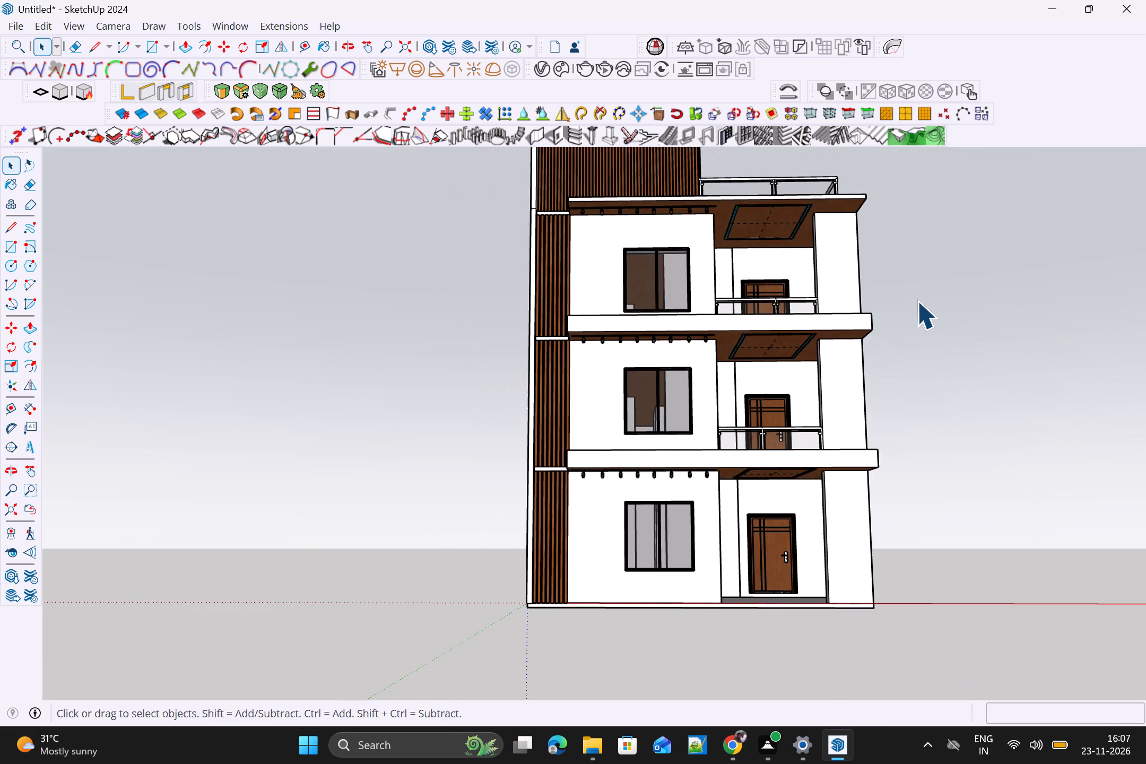
scroll(916, 300, "down", 2)
scroll(906, 308, "up", 1, "shift")
middle_click_drag(905, 309, 895, 317, "shift")
middle_click_drag(894, 341, 893, 357, "shift")
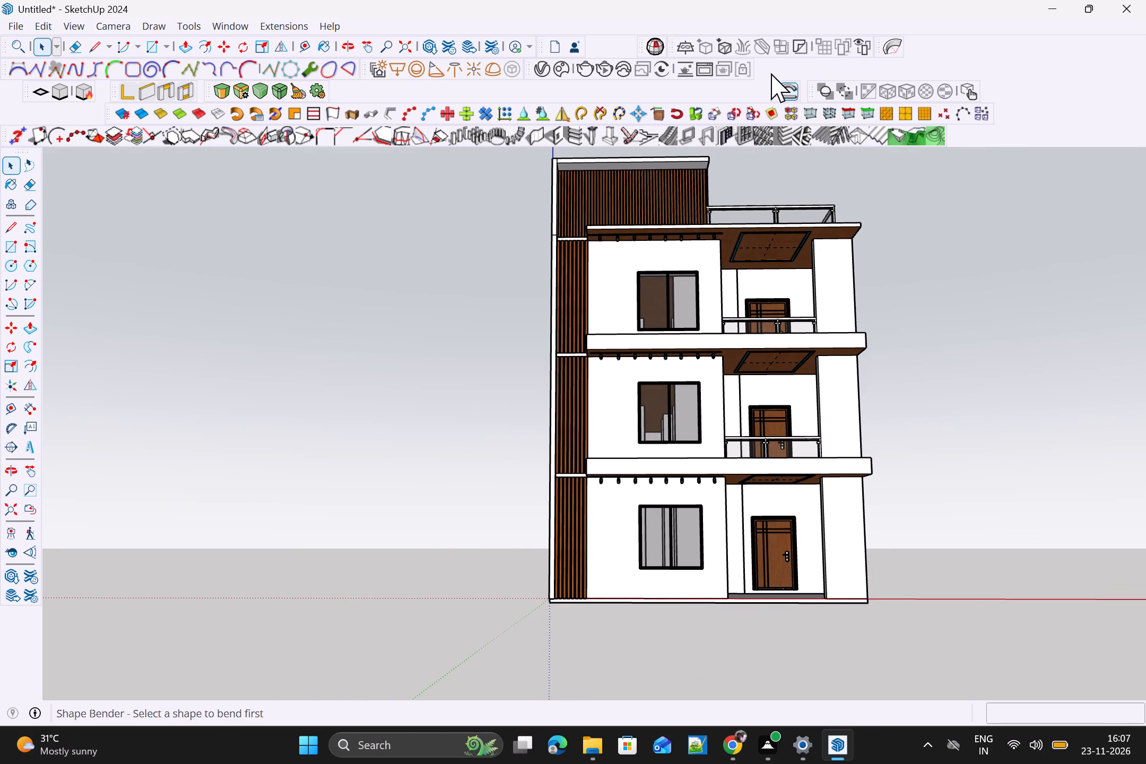
left_click(606, 66)
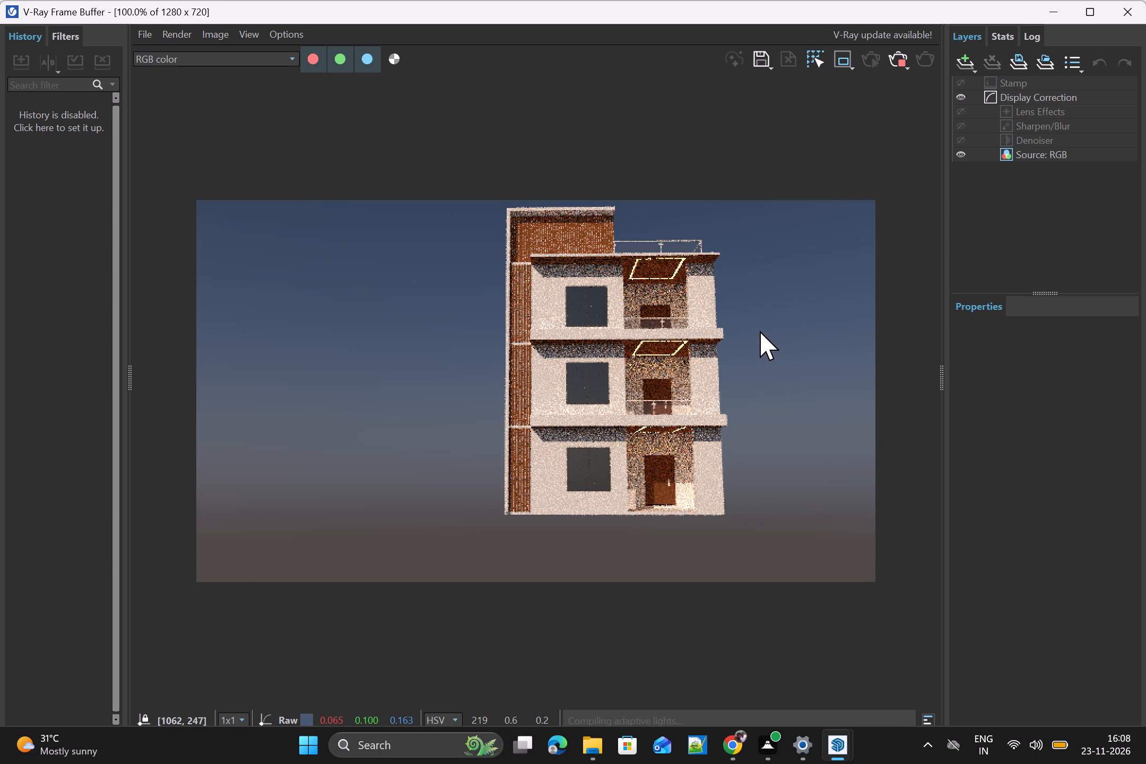
Examine the ceiling-groove lighting and façade in the render, stop rendering and close the frame buffer.
scroll(759, 330, "up", 1)
scroll(756, 328, "down", 1)
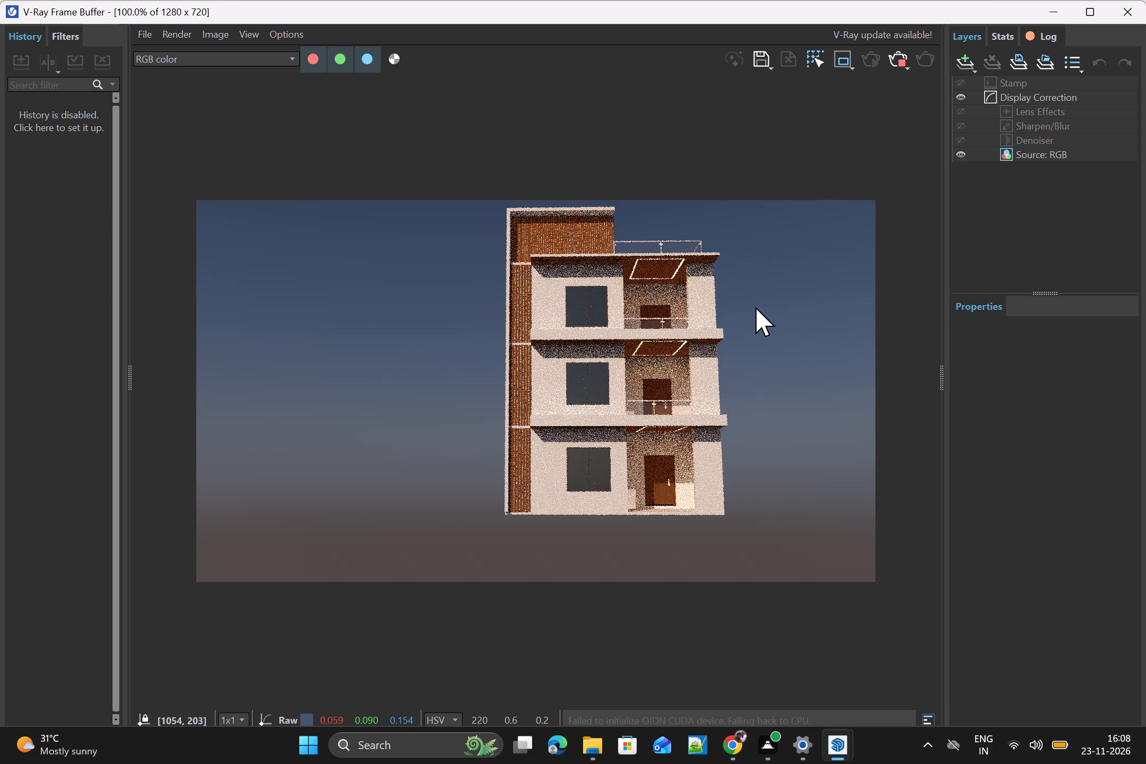
scroll(756, 296, "up", 1)
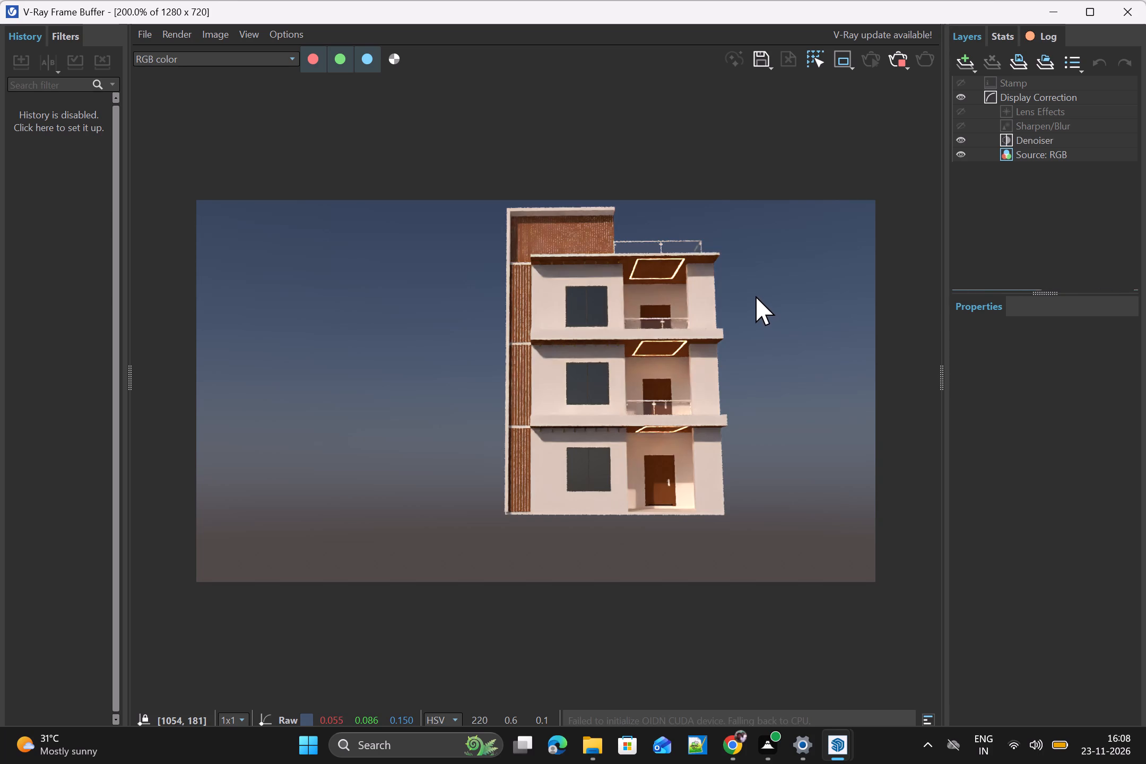
scroll(758, 296, "up", 2)
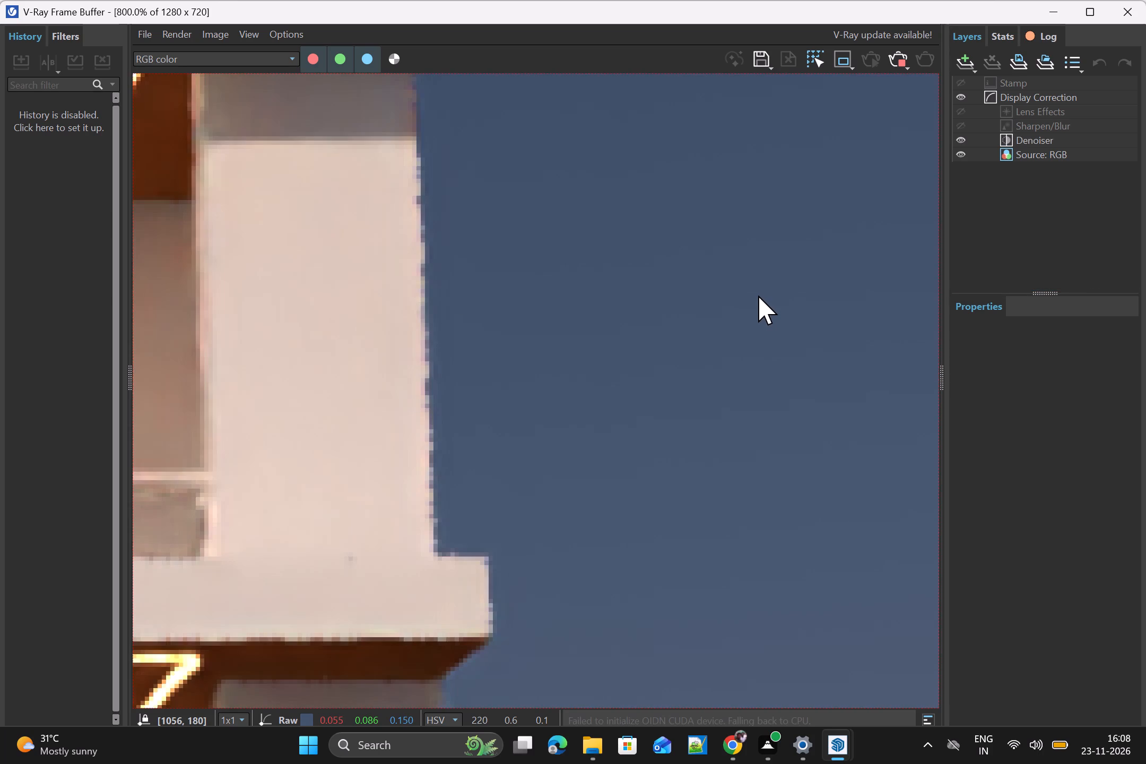
scroll(757, 296, "down", 2)
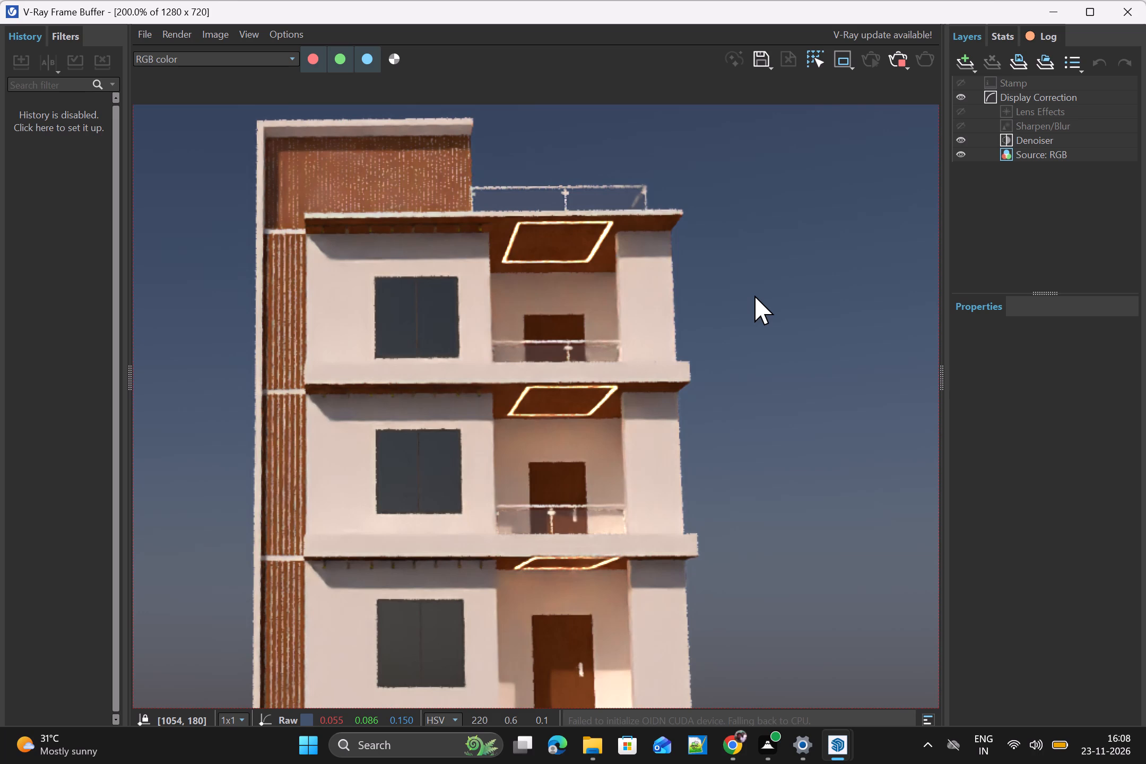
scroll(753, 296, "down", 1)
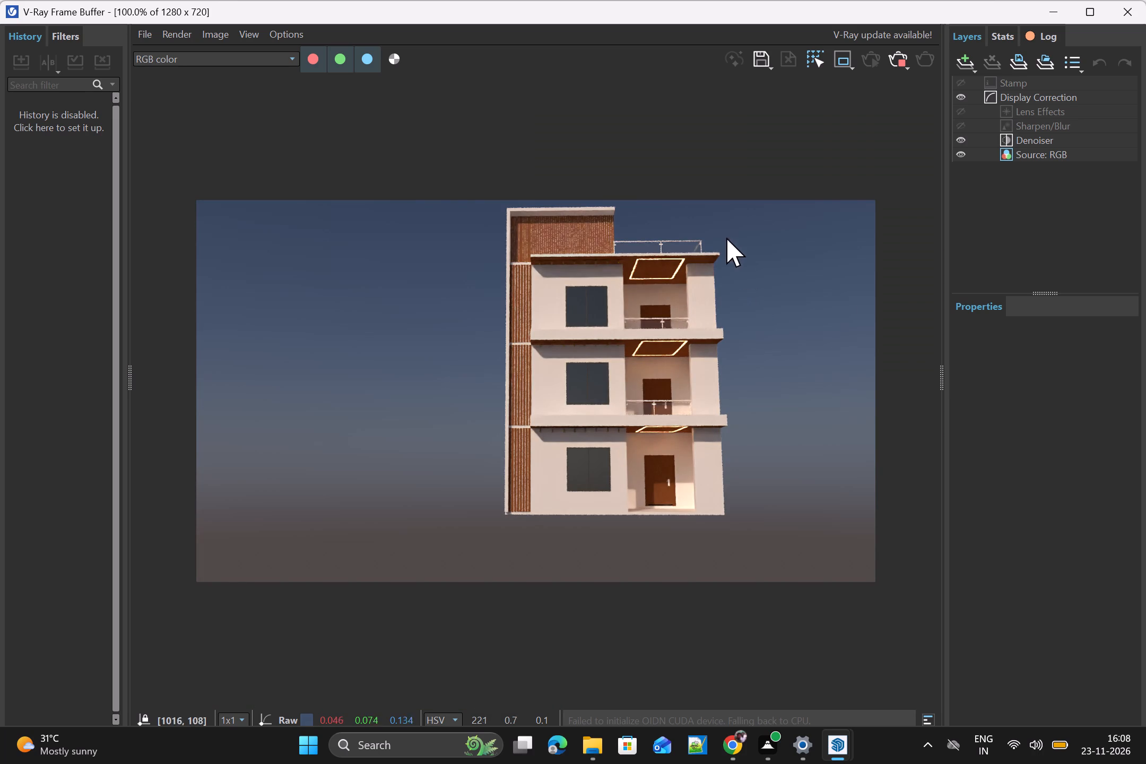
left_click(900, 51)
left_click(1135, 8)
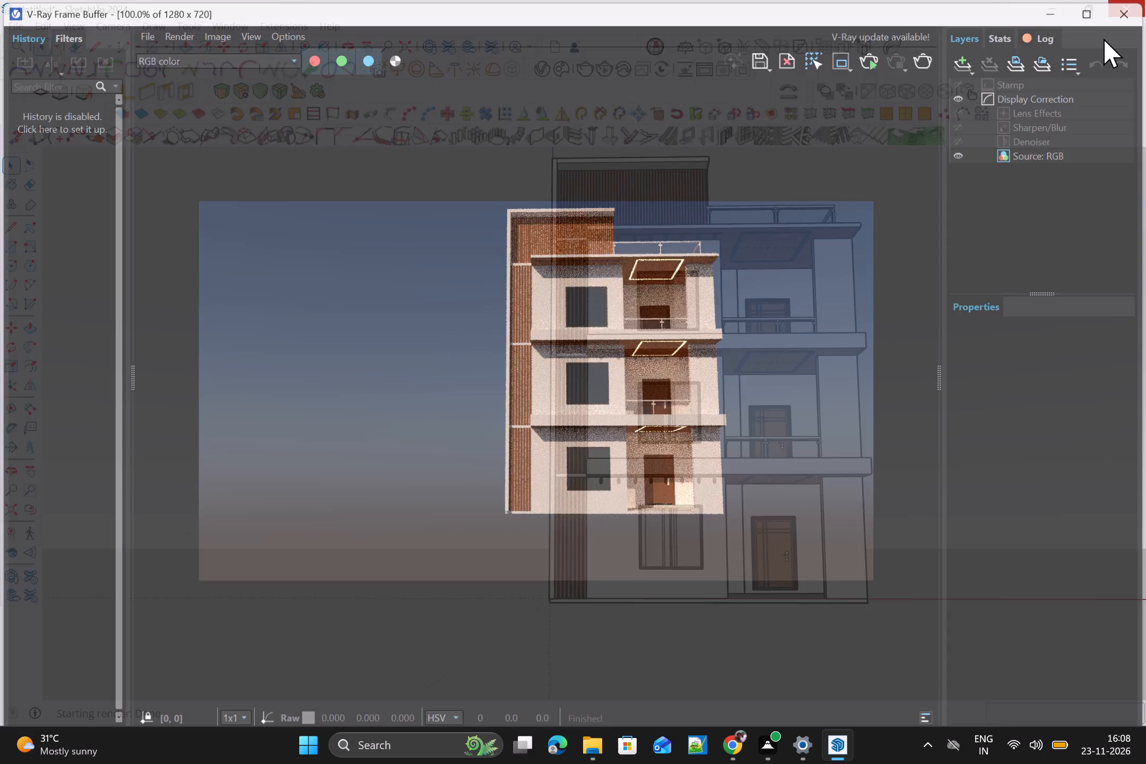
Place a V-Ray rectangle light facing down on the top-floor ceiling, inside the room behind the front window.
scroll(940, 289, "down", 3)
middle_click_drag(942, 423, 691, 561)
scroll(691, 561, "up", 1)
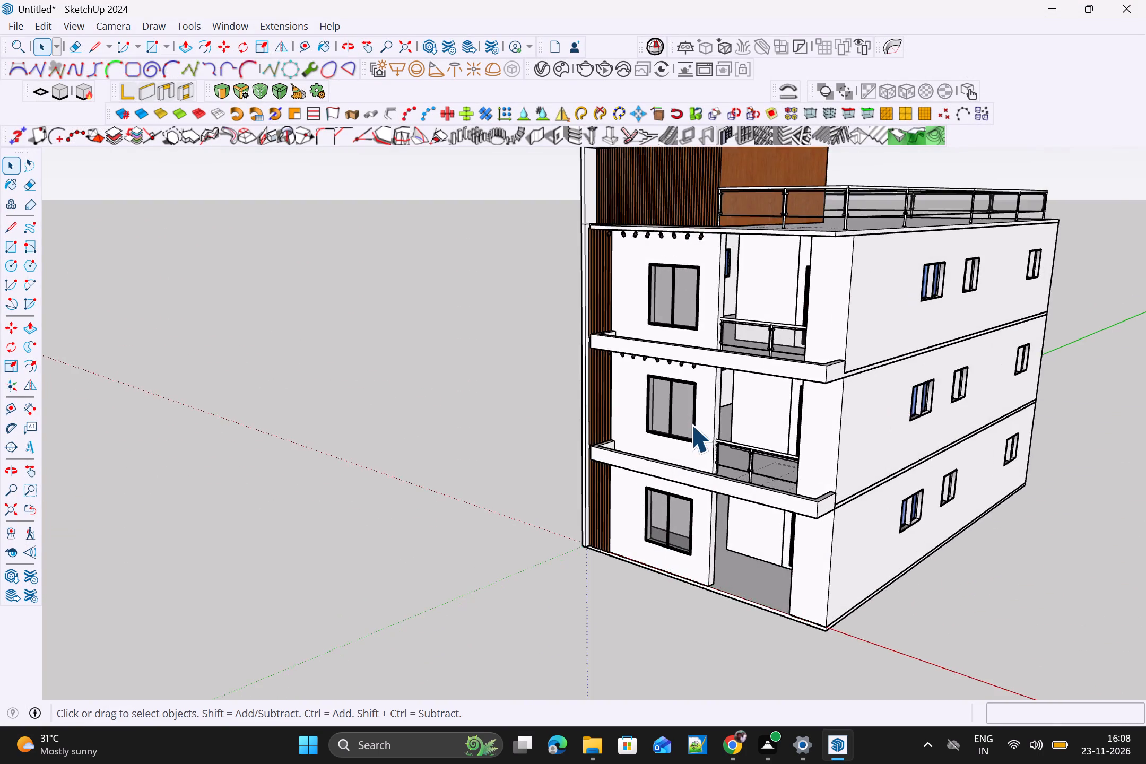
scroll(691, 416, "up", 3)
scroll(756, 362, "up", 1)
scroll(648, 379, "down", 2)
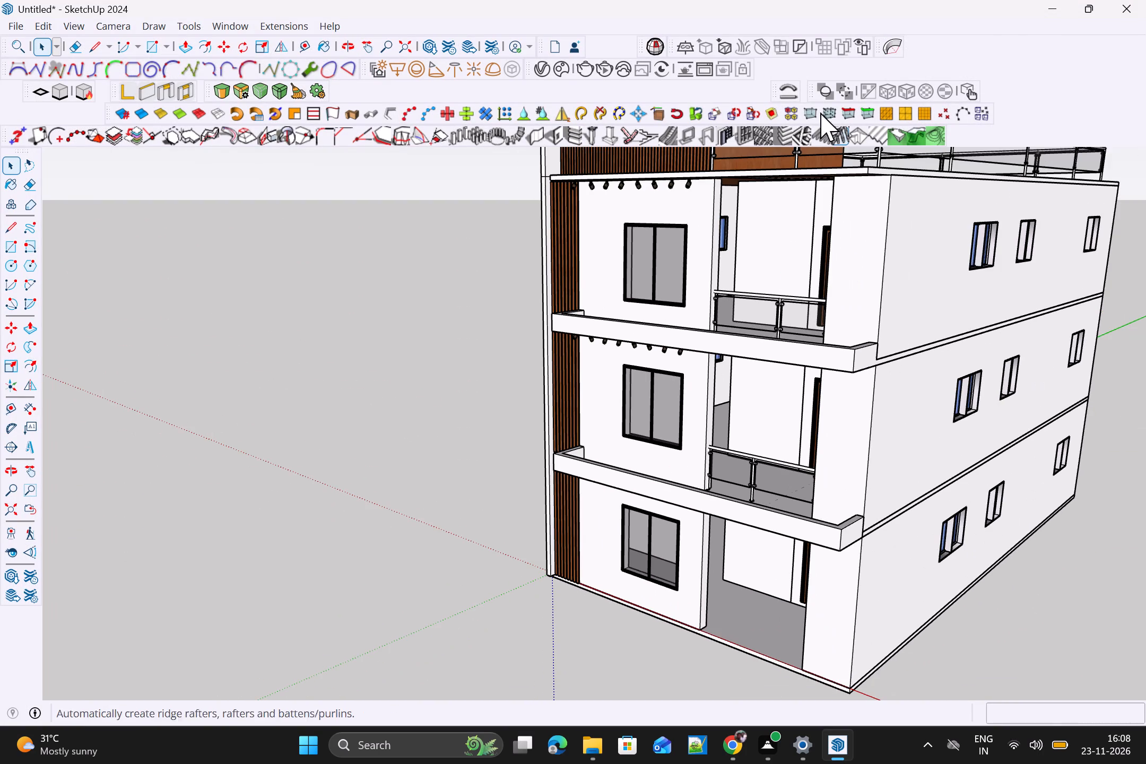
left_click(401, 71)
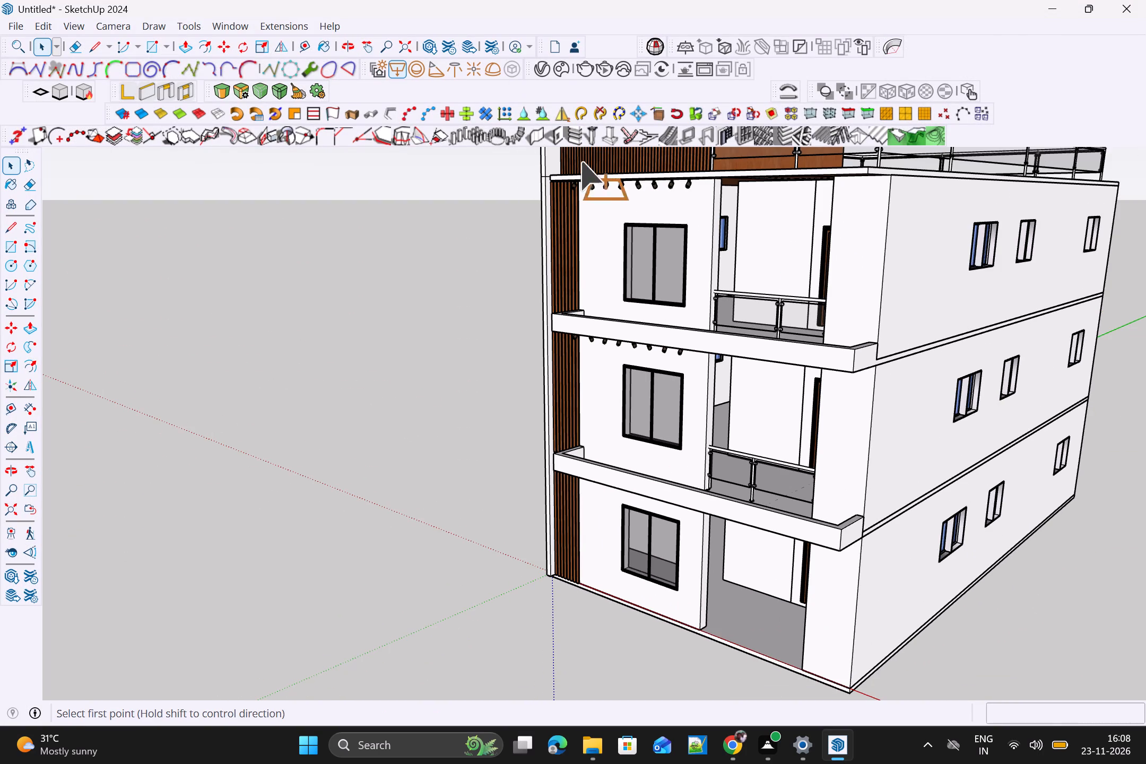
scroll(733, 218, "up", 6)
middle_click_drag(730, 239, 632, 237)
scroll(635, 199, "down", 4)
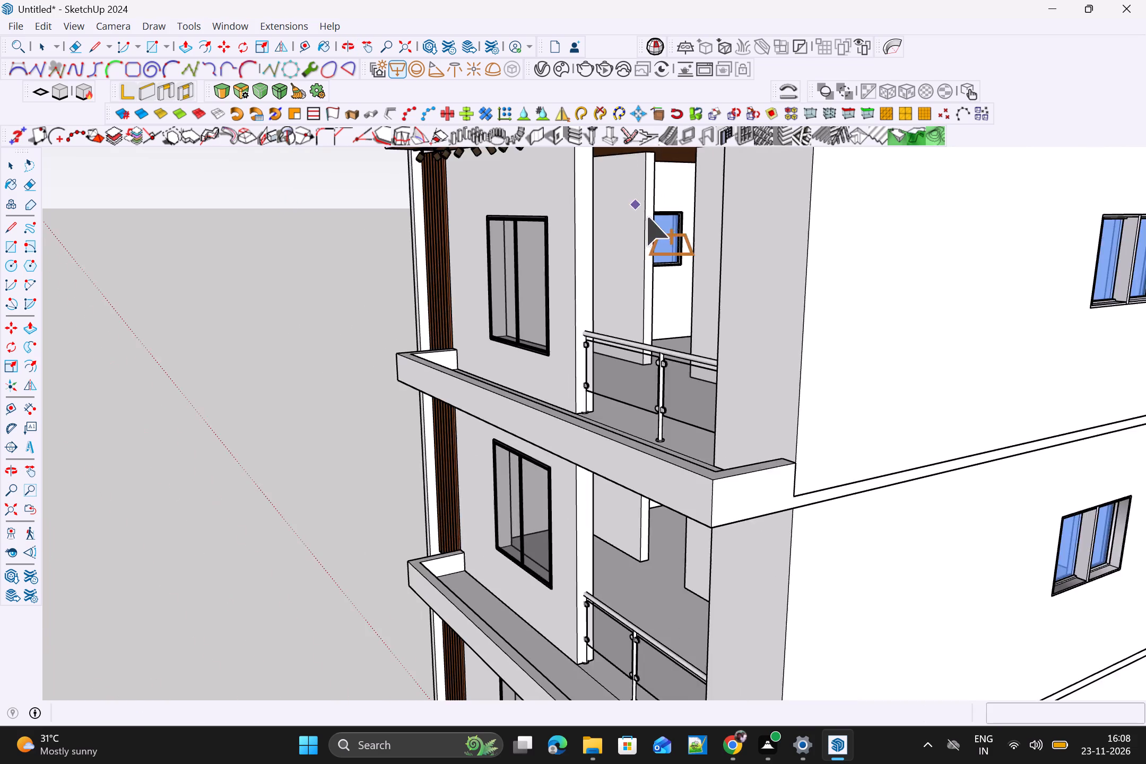
scroll(646, 216, "down", 5)
middle_click_drag(657, 201, 657, 143)
scroll(657, 144, "up", 9)
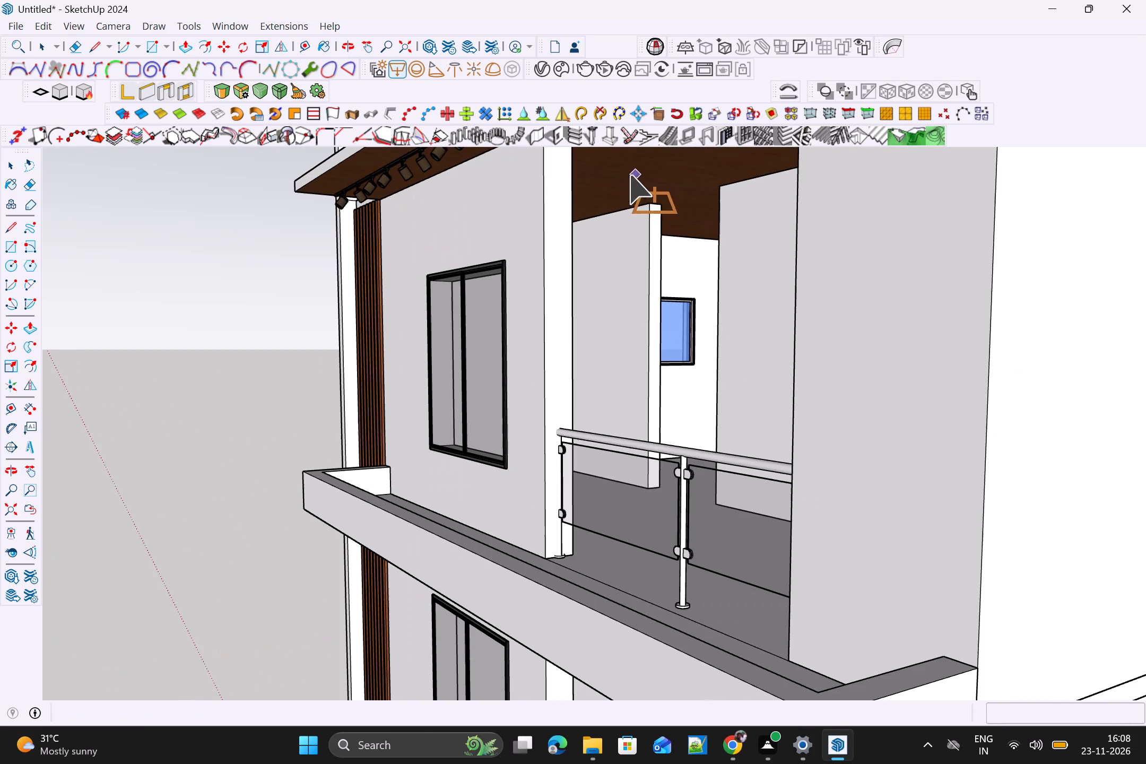
left_click(599, 159)
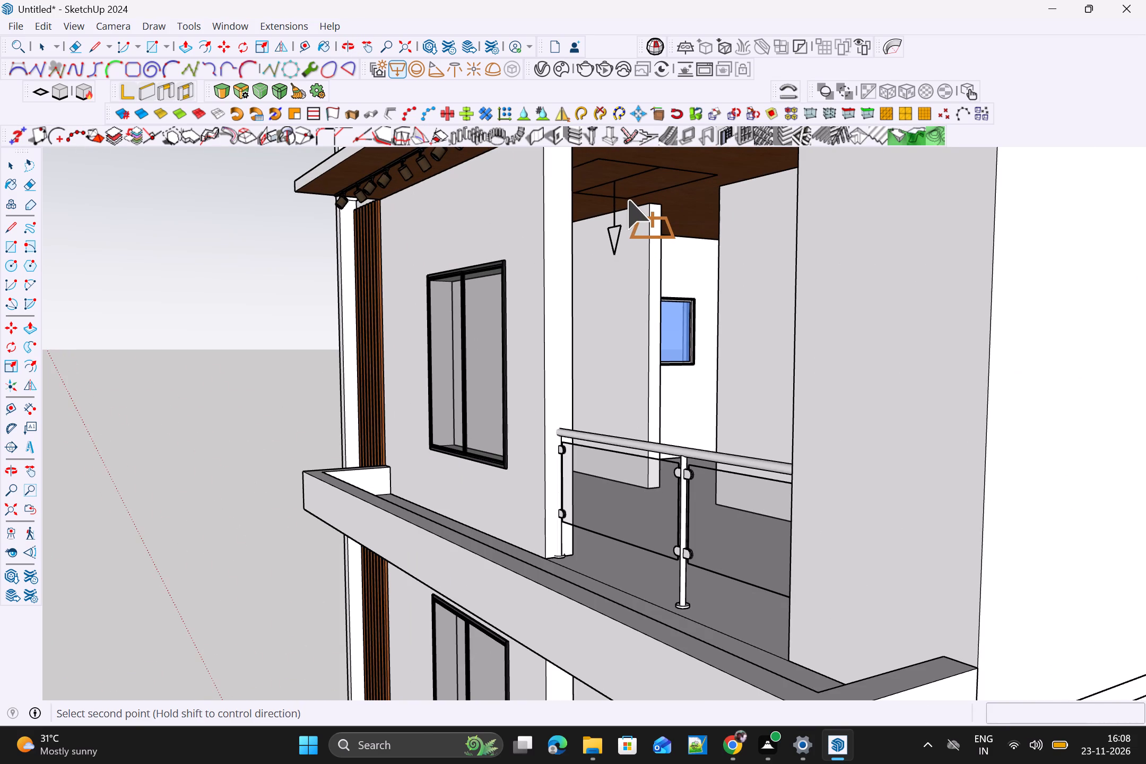
left_click(627, 199)
Place another downward rectangle light on the top-floor wood ceiling, near the windows in the side wall.
scroll(653, 211, "up", 5)
scroll(722, 258, "down", 5)
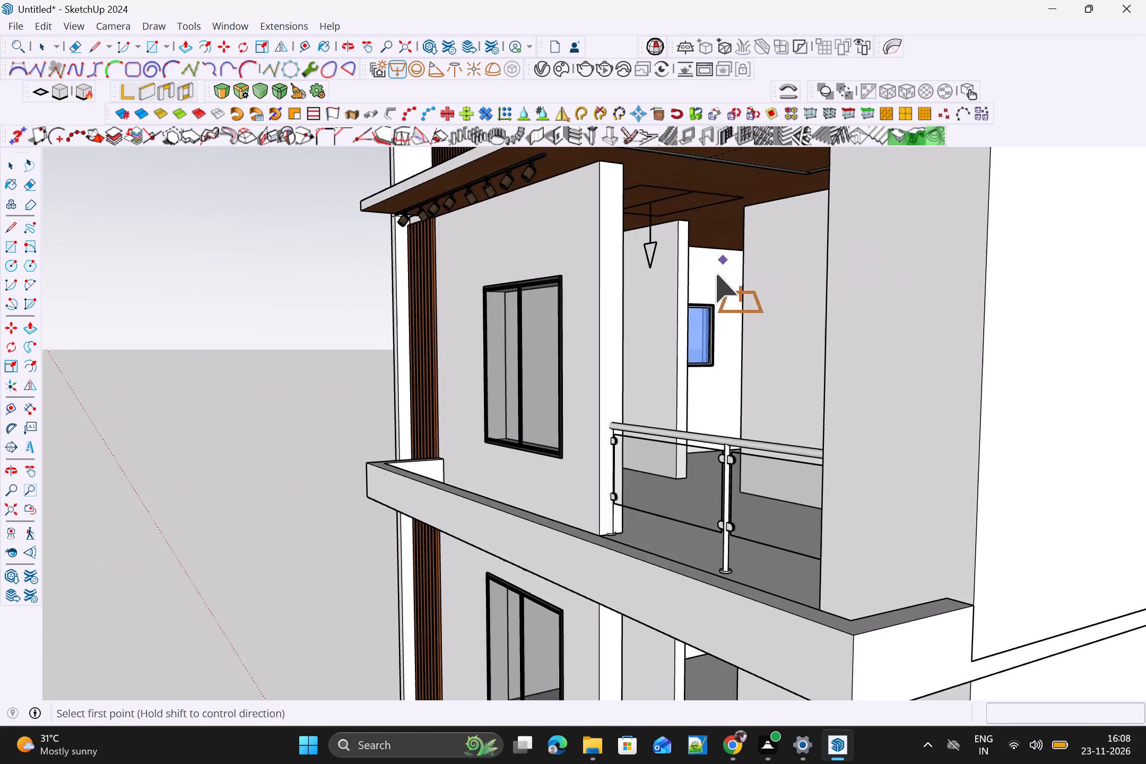
middle_click_drag(707, 288, 760, 272)
scroll(727, 269, "up", 8)
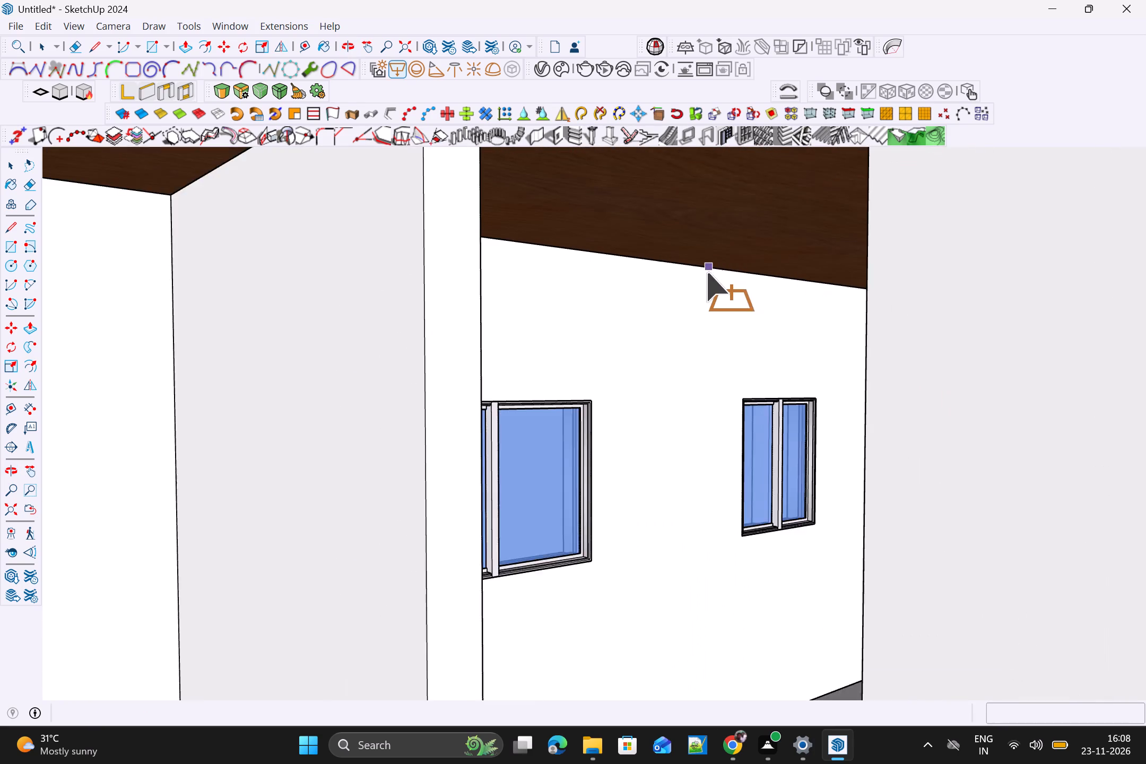
scroll(706, 272, "up", 2)
left_click_drag(726, 178, 735, 180)
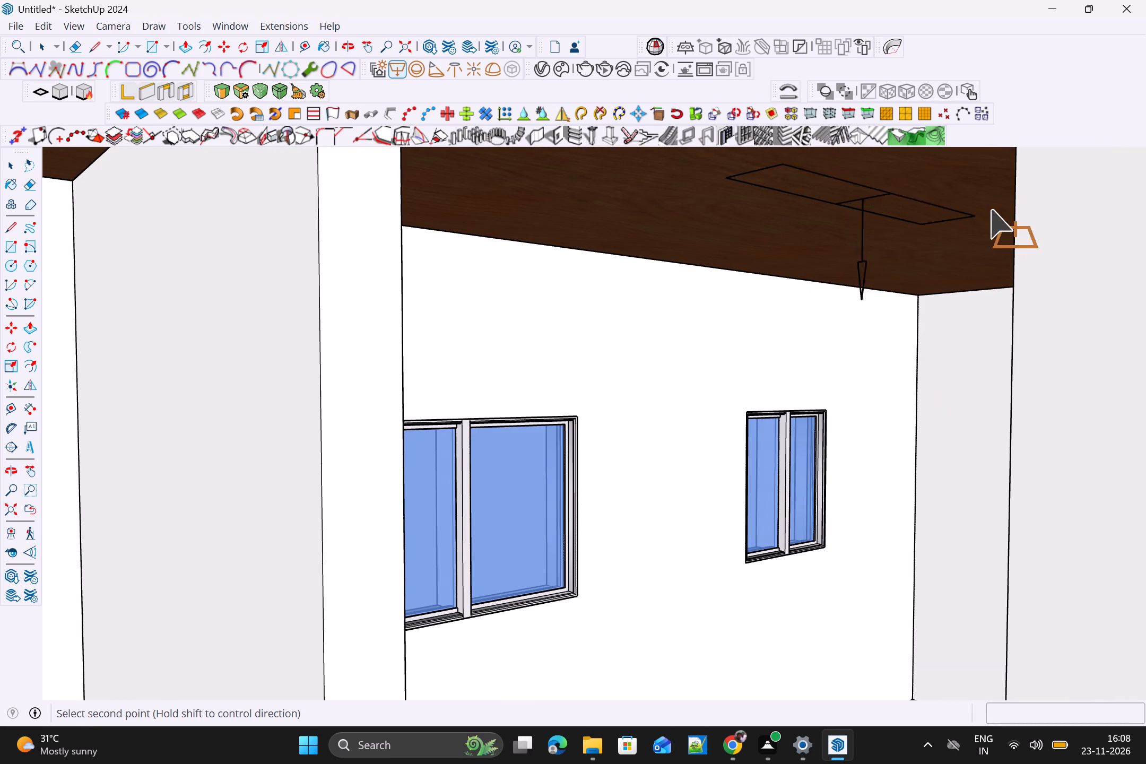
left_click(1009, 198)
Place a downward rectangle light on the middle-floor ceiling, inside the room behind the front window.
scroll(963, 227, "down", 3)
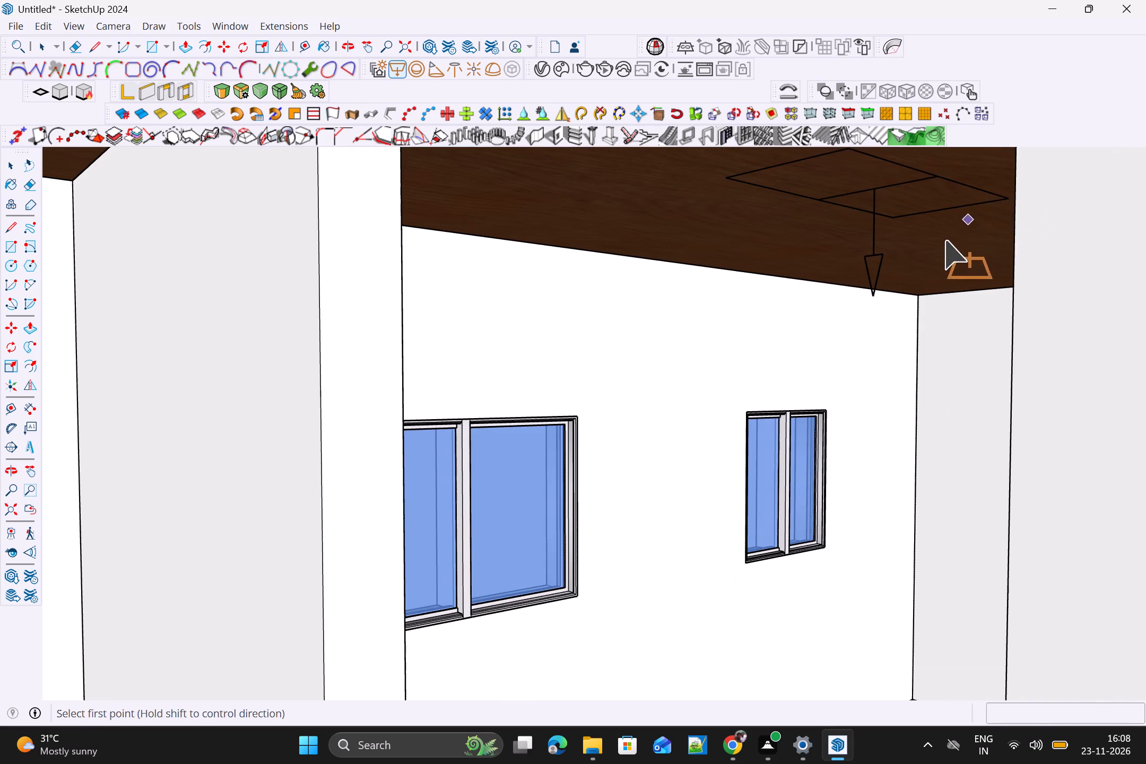
scroll(944, 239, "down", 7)
scroll(907, 274, "down", 13)
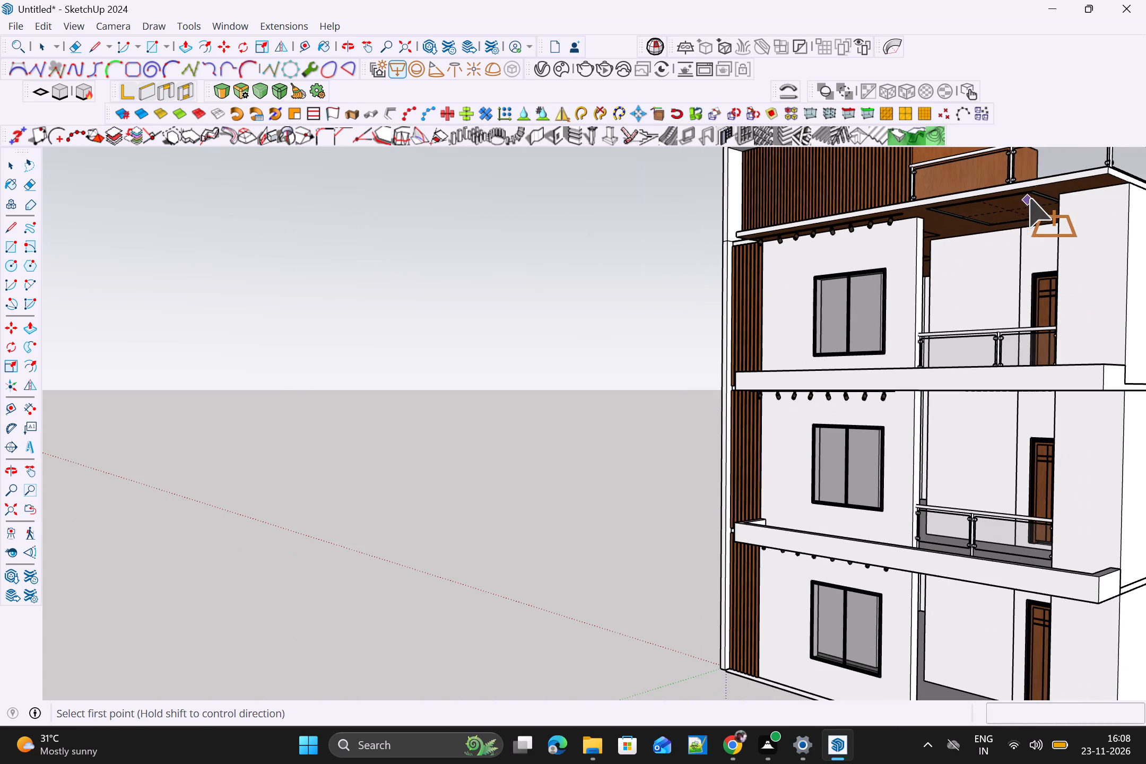
scroll(973, 239, "down", 4)
middle_click_drag(947, 424, 797, 400)
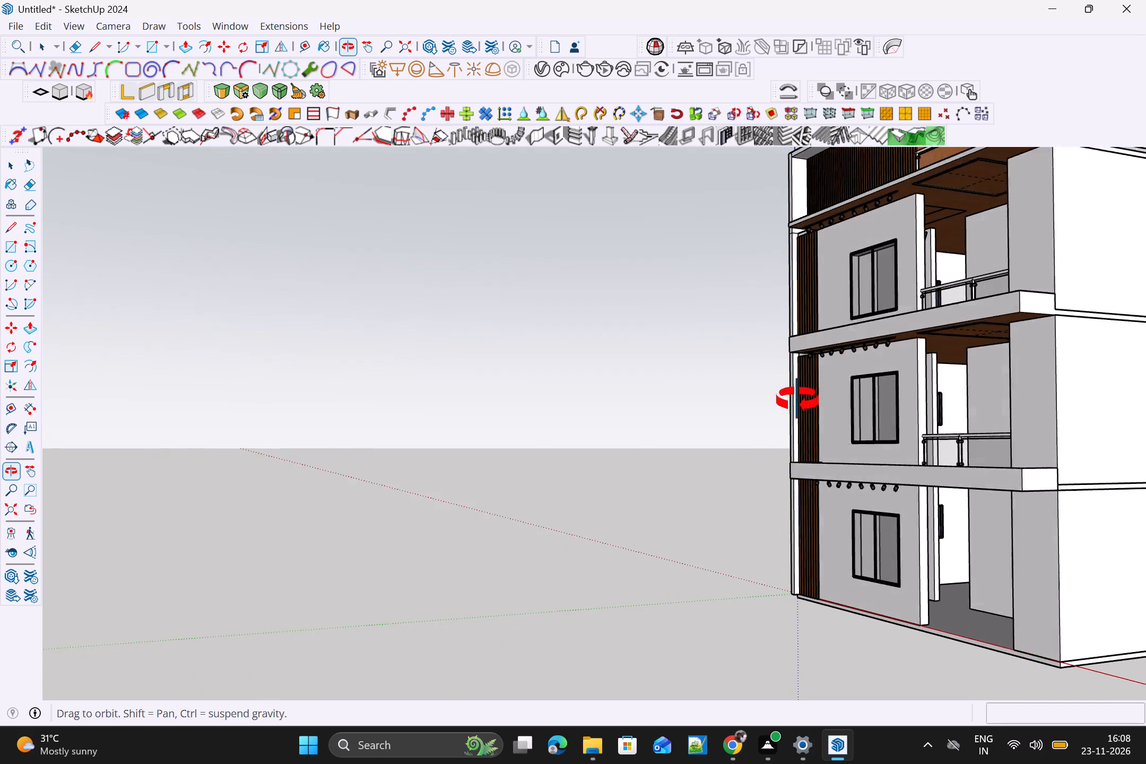
middle_click_drag(797, 400, 797, 400)
scroll(948, 353, "up", 10)
scroll(832, 367, "up", 1)
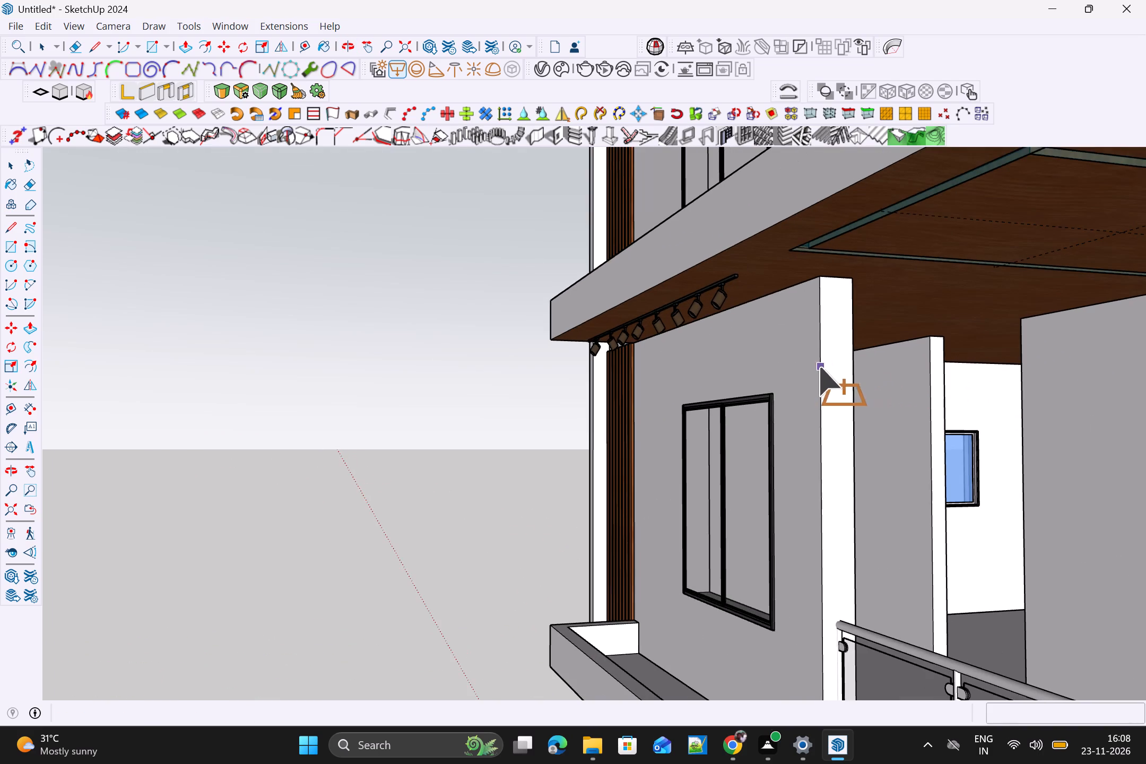
scroll(937, 344, "up", 4)
middle_click_drag(824, 390, 793, 387)
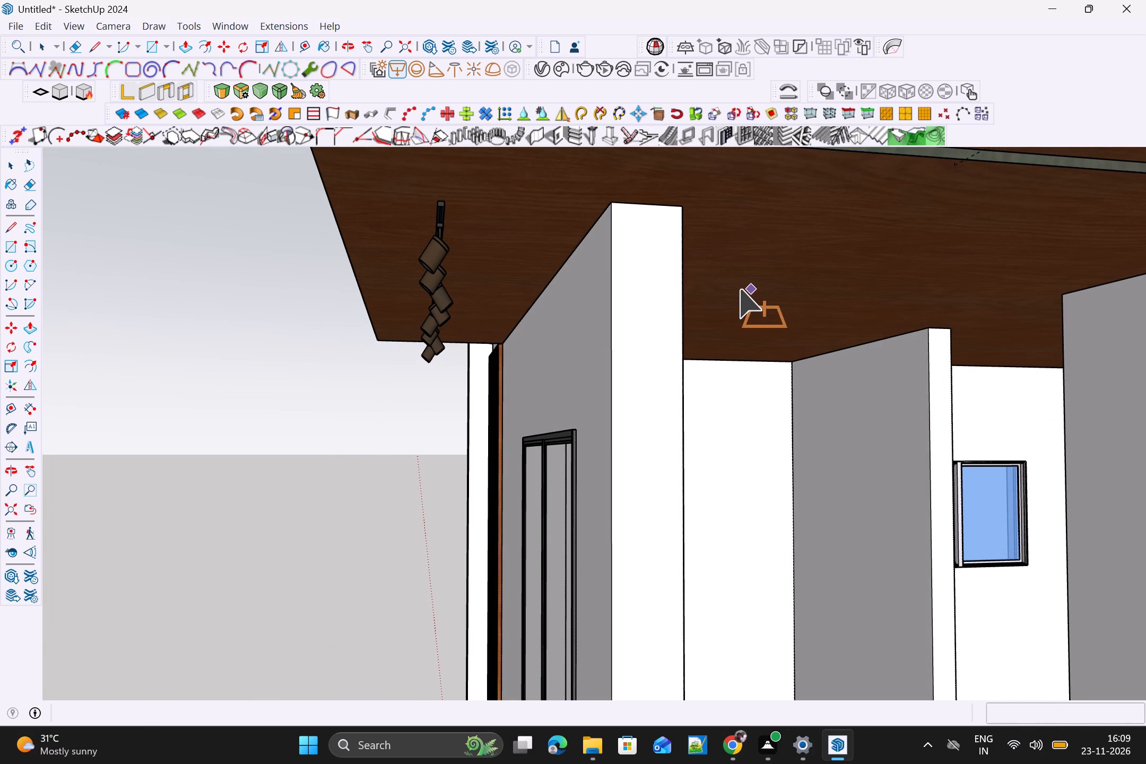
left_click(709, 310)
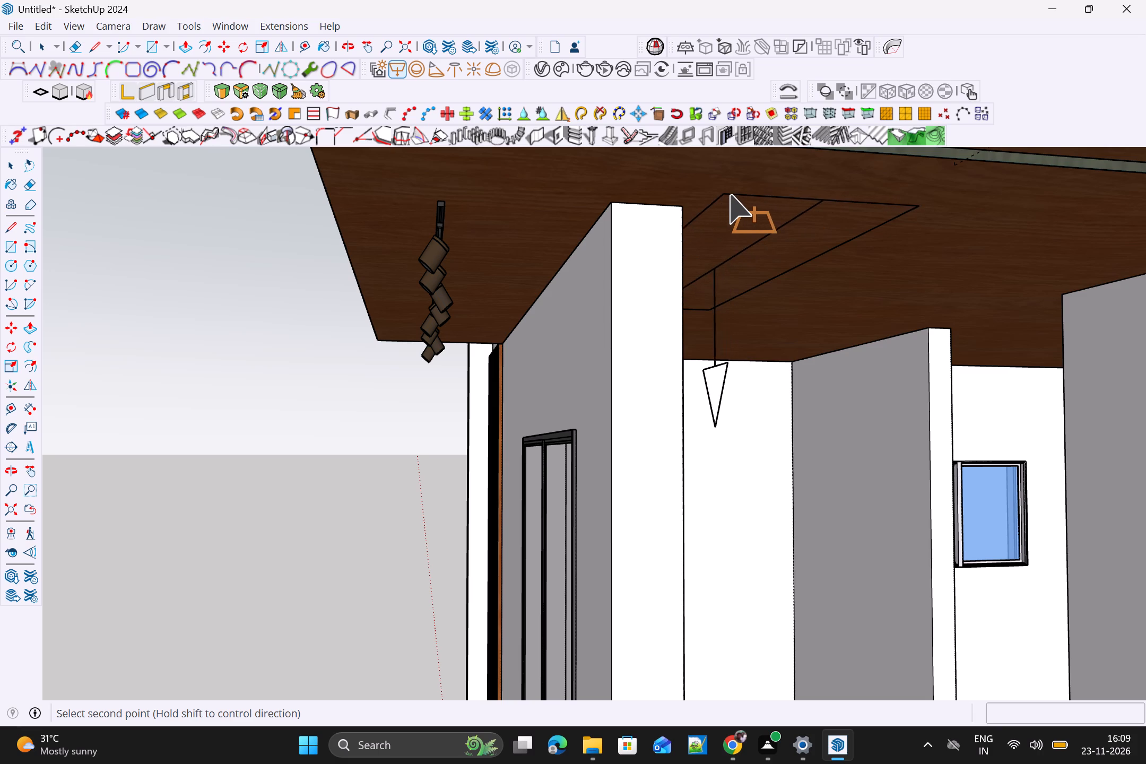
left_click(728, 193)
scroll(829, 244, "down", 9)
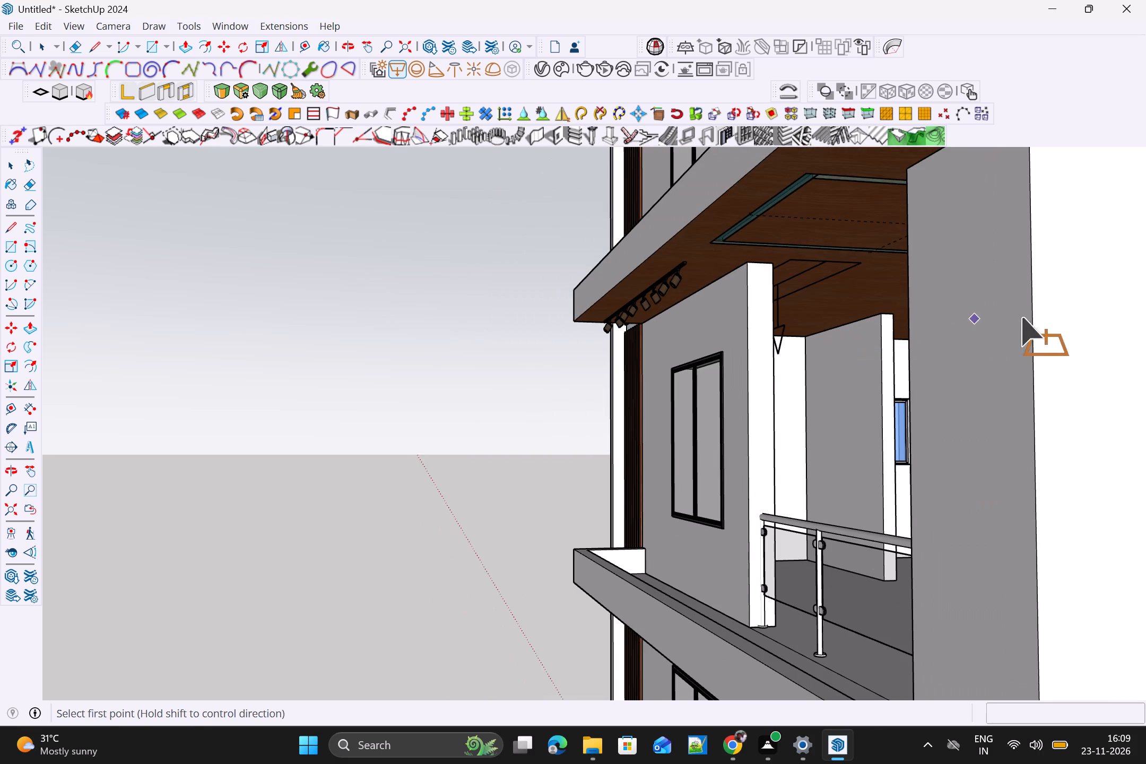
Place another downward V-Ray rectangle light on the middle-floor wood ceiling, further inside near the interior wall with two windows.
scroll(1041, 315, "up", 1)
scroll(838, 343, "up", 4)
middle_click_drag(1009, 383, 1049, 381)
scroll(1053, 380, "up", 1)
scroll(872, 331, "up", 1)
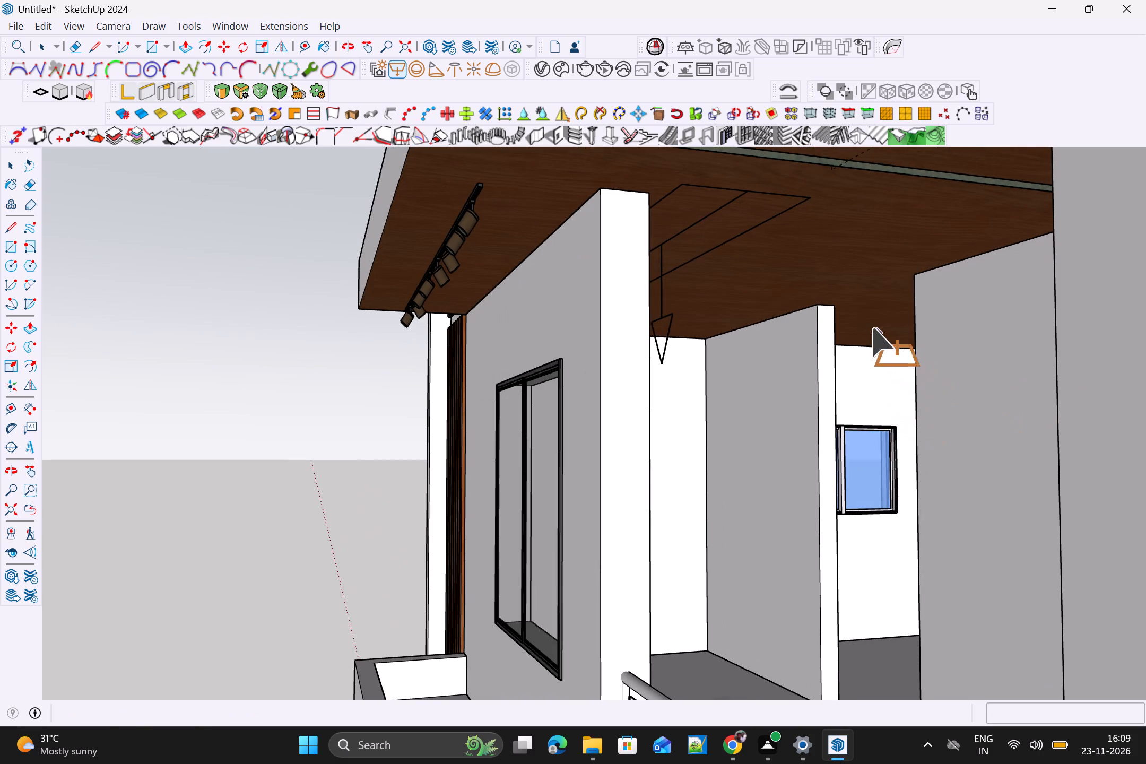
scroll(872, 327, "up", 2)
scroll(875, 352, "down", 9)
middle_click_drag(896, 376, 913, 372)
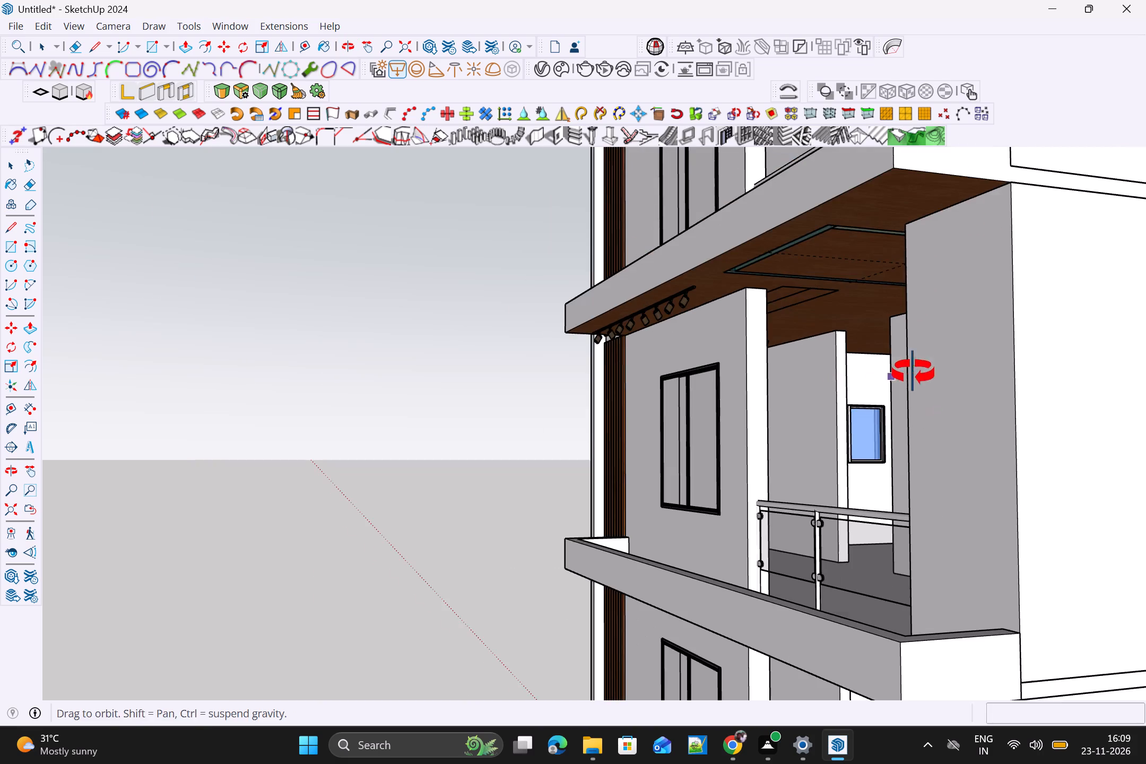
middle_click_drag(913, 372, 924, 372)
scroll(923, 372, "up", 1)
scroll(857, 352, "up", 1)
scroll(932, 359, "up", 1)
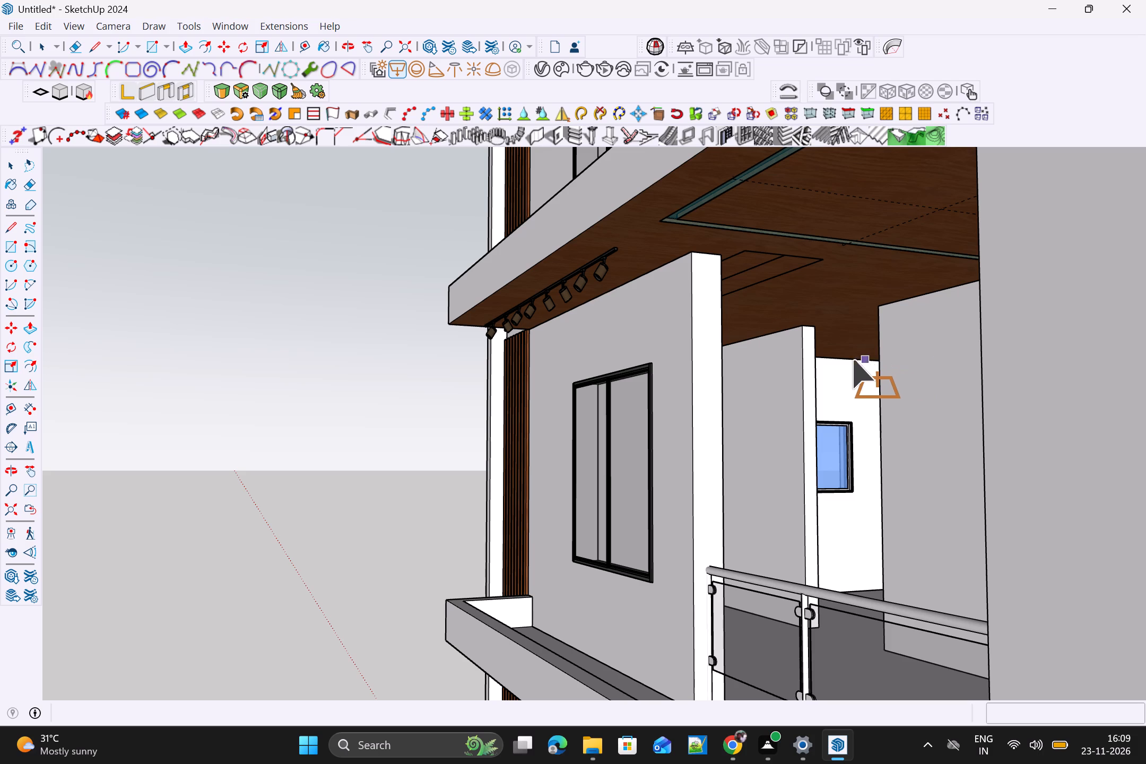
scroll(852, 351, "up", 1)
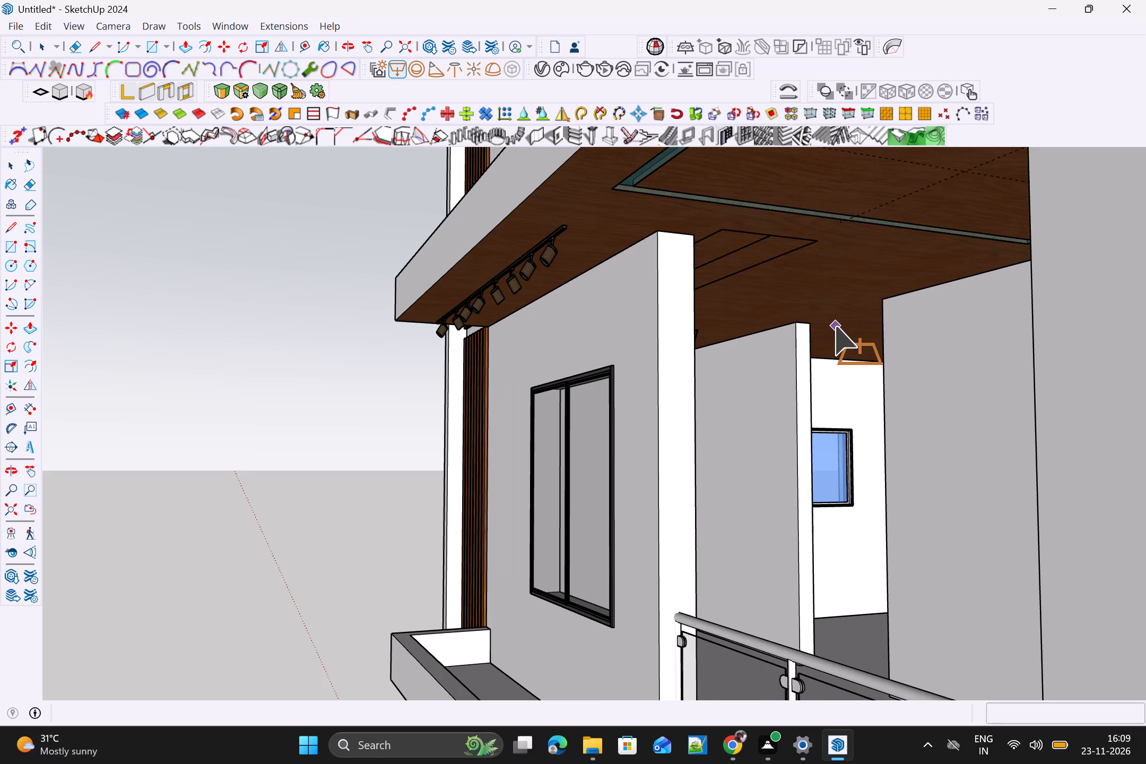
scroll(835, 325, "up", 6)
scroll(803, 360, "down", 6)
middle_click_drag(784, 481, 907, 499)
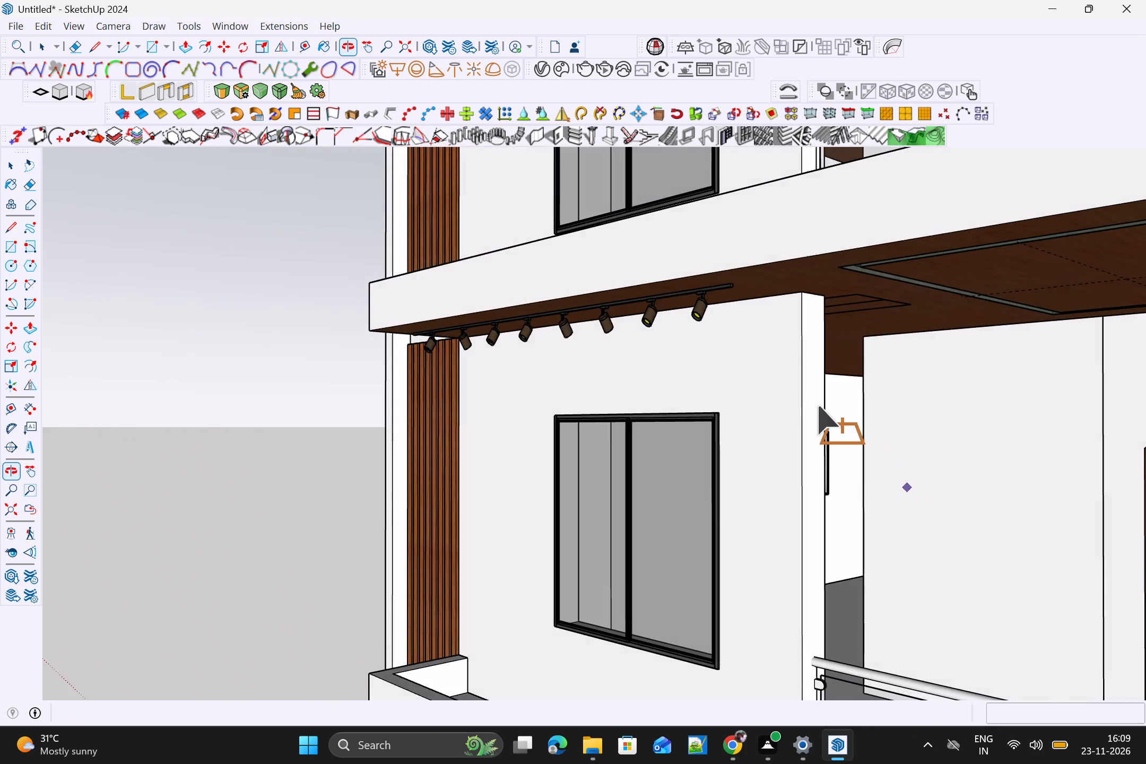
scroll(835, 390, "up", 10)
left_click_drag(666, 207, 682, 212)
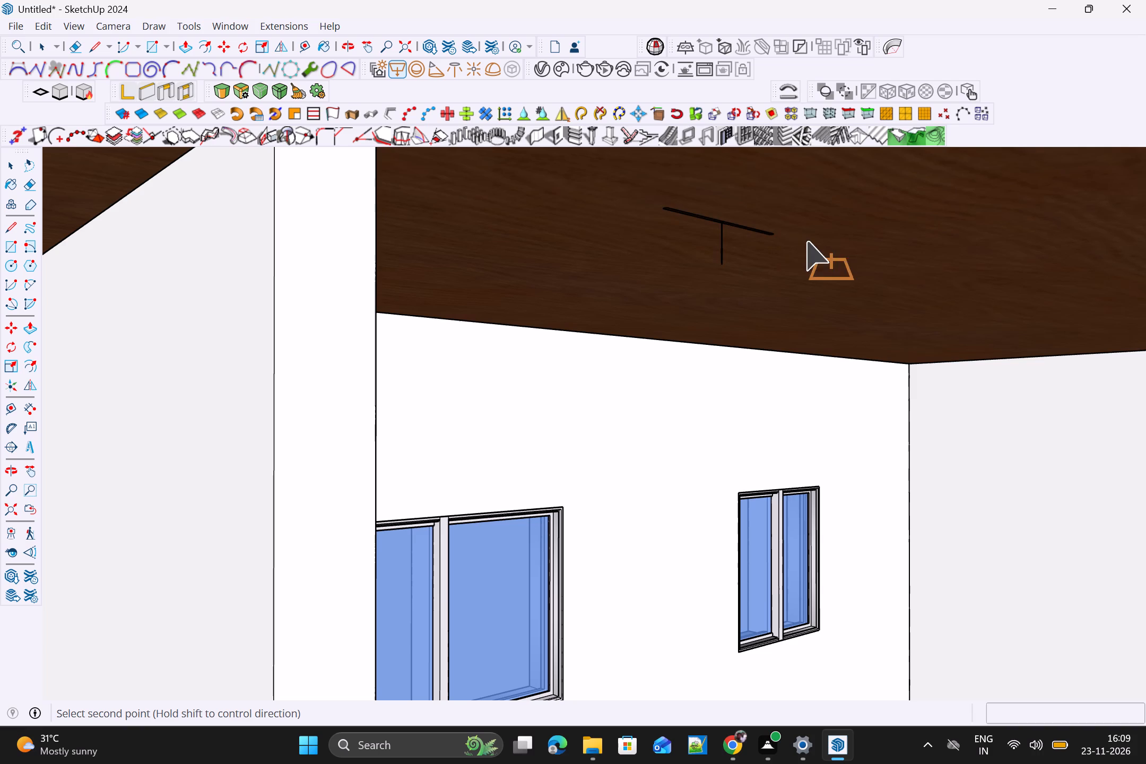
left_click(1126, 229)
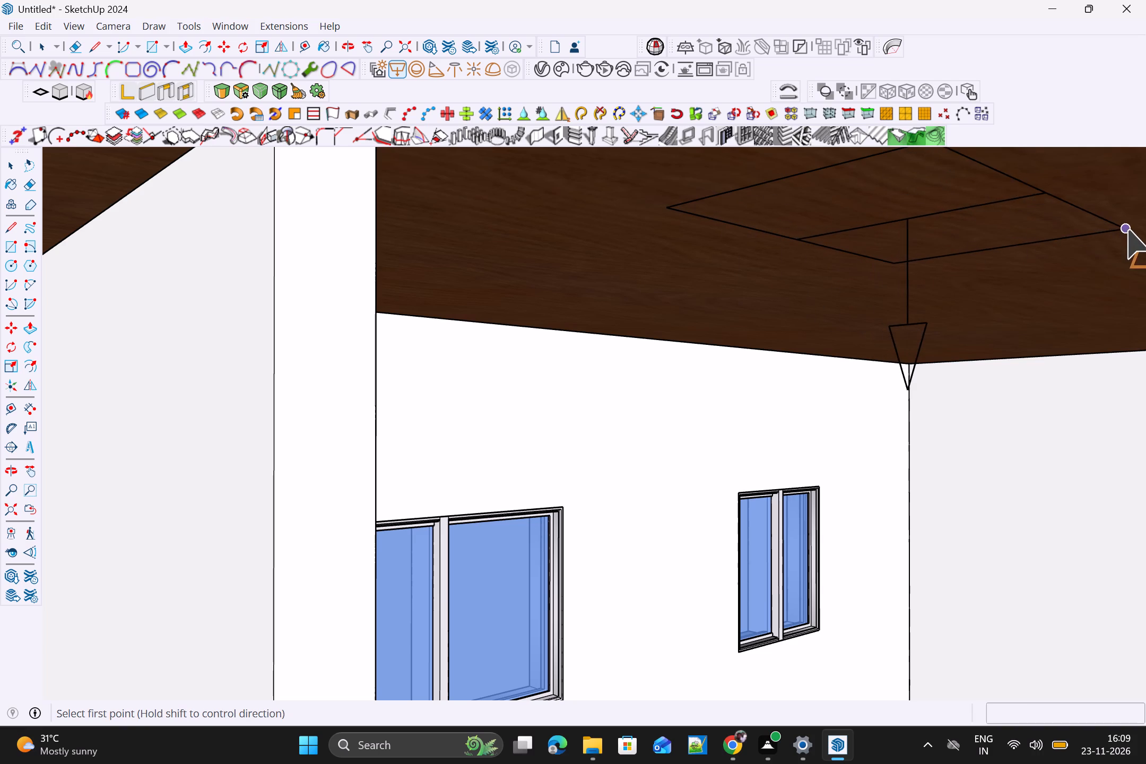
Place a downward rectangle light on the ground-floor wood ceiling, inside the room behind the front window.
scroll(1062, 262, "down", 15)
scroll(979, 338, "down", 3)
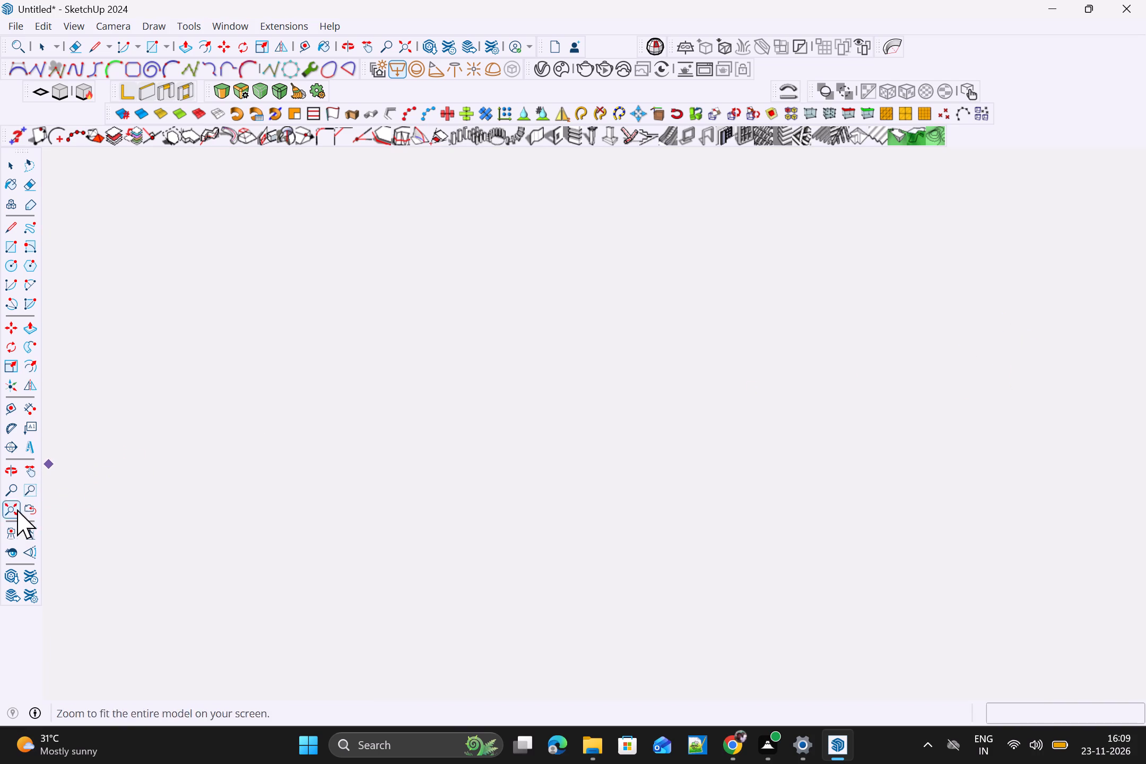
left_click(8, 514)
scroll(445, 571, "up", 4)
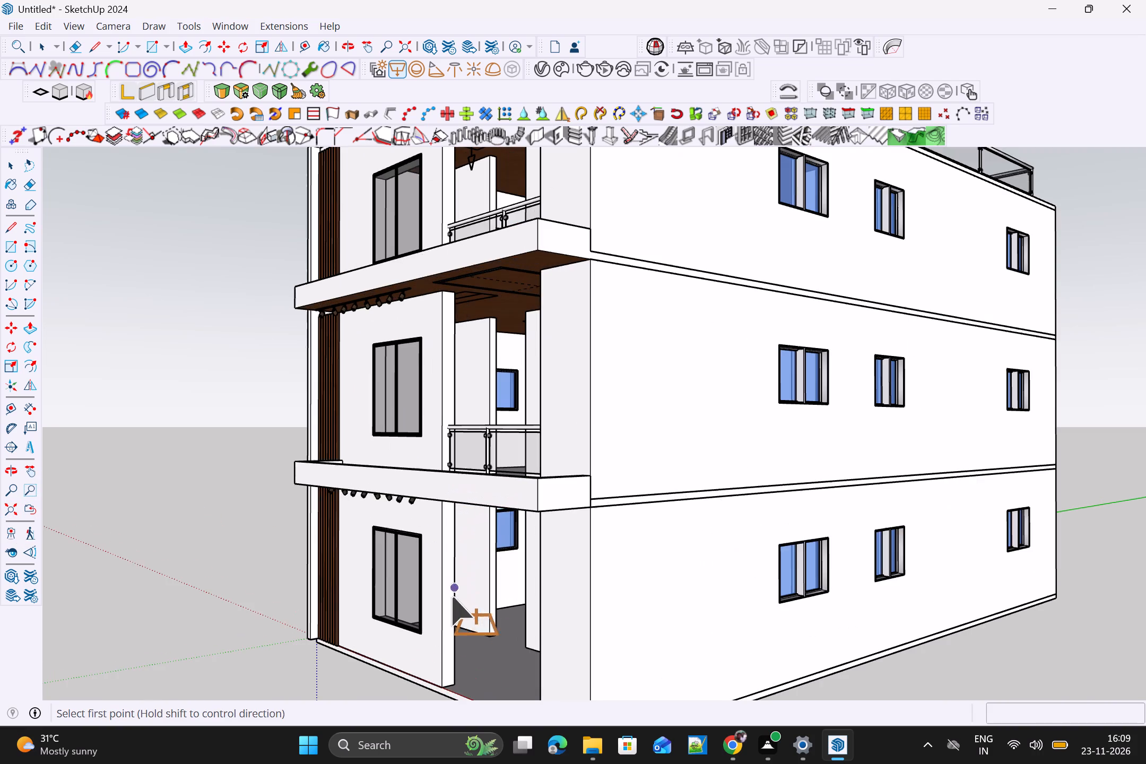
middle_click_drag(476, 588, 503, 459)
scroll(503, 459, "up", 5)
middle_click_drag(446, 507, 439, 508)
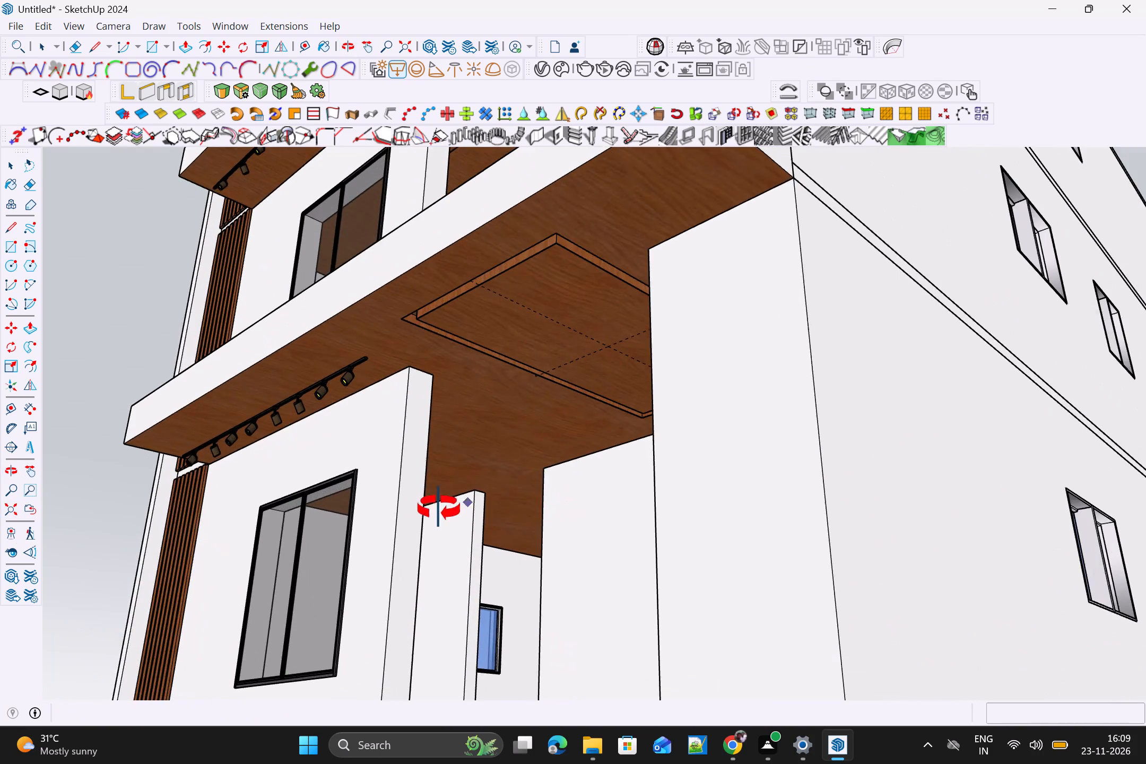
middle_click_drag(439, 508, 355, 517)
scroll(358, 517, "down", 1)
scroll(386, 497, "up", 9)
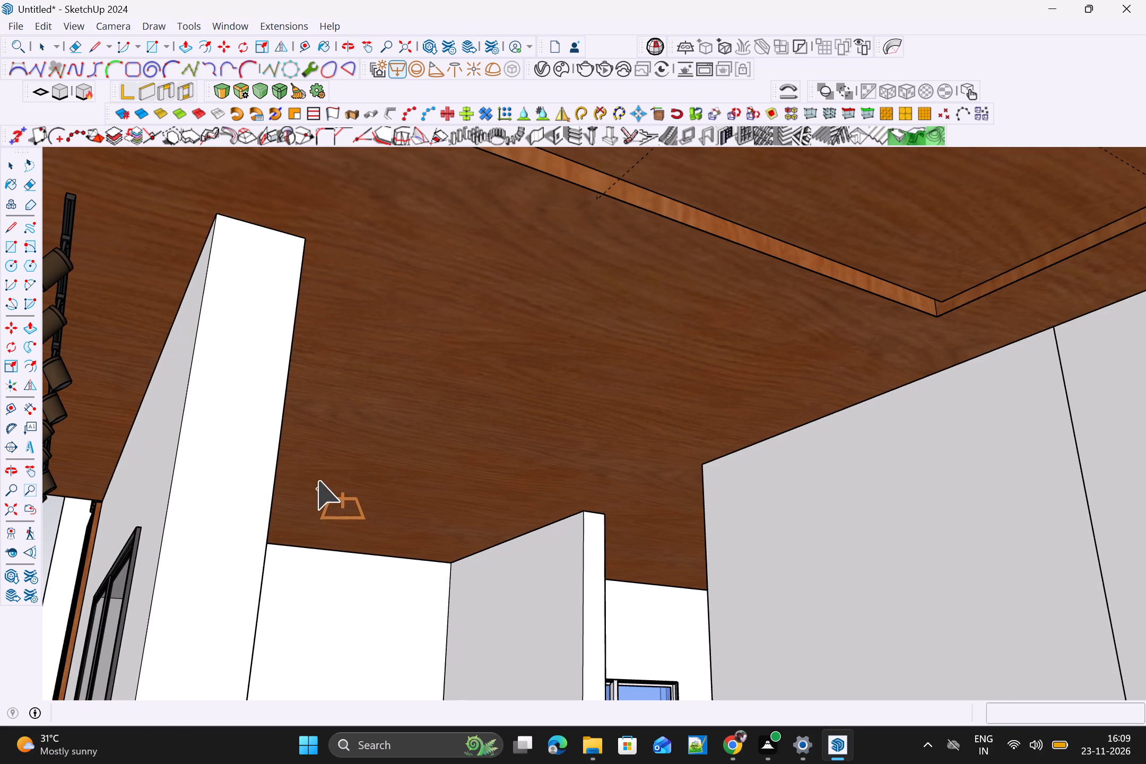
left_click(317, 480)
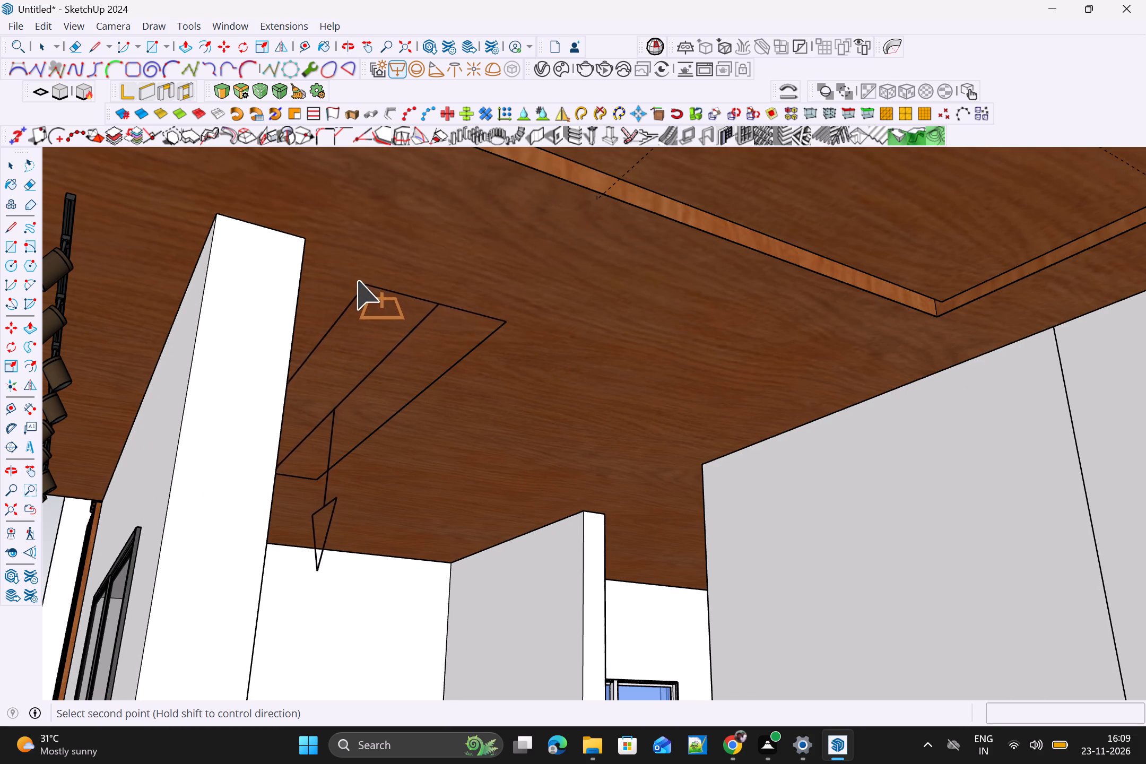
left_click_drag(343, 270, 344, 275)
Place another downward rectangle light on the ground-floor wood ceiling, further inside near the small interior window, and finish placing lights.
scroll(482, 344, "down", 3)
scroll(560, 476, "down", 6)
middle_click_drag(450, 542, 563, 558)
scroll(576, 514, "up", 9)
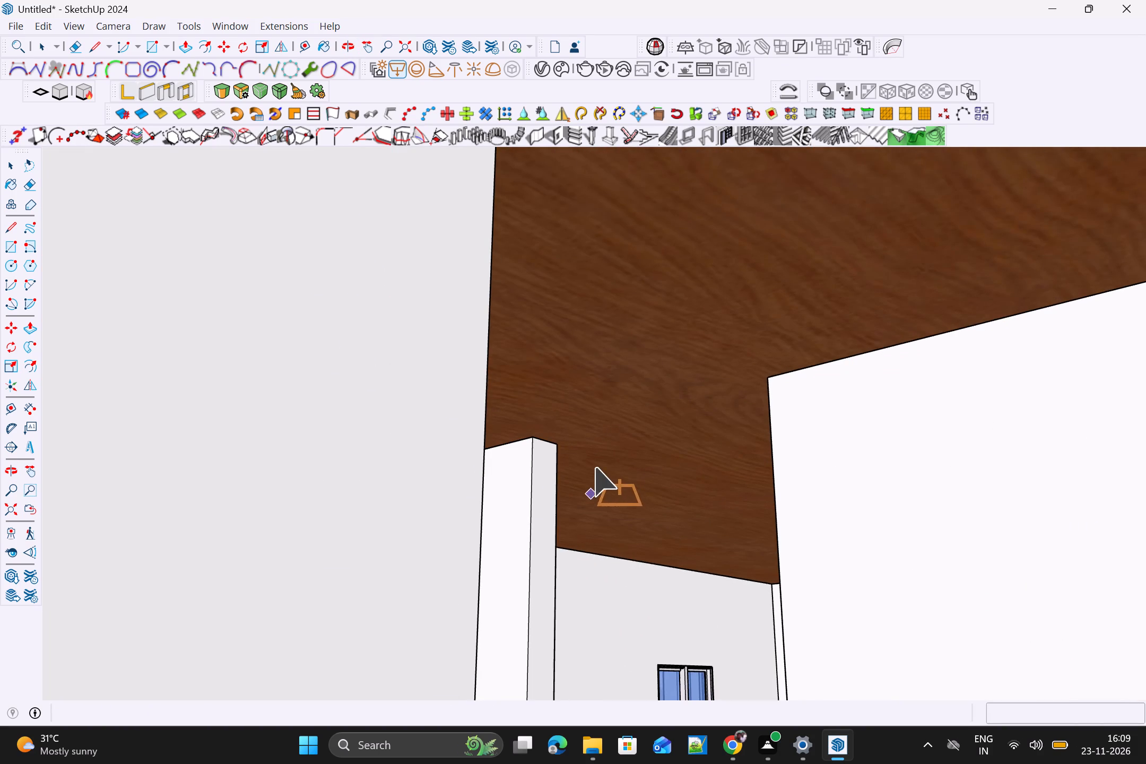
left_click(591, 457)
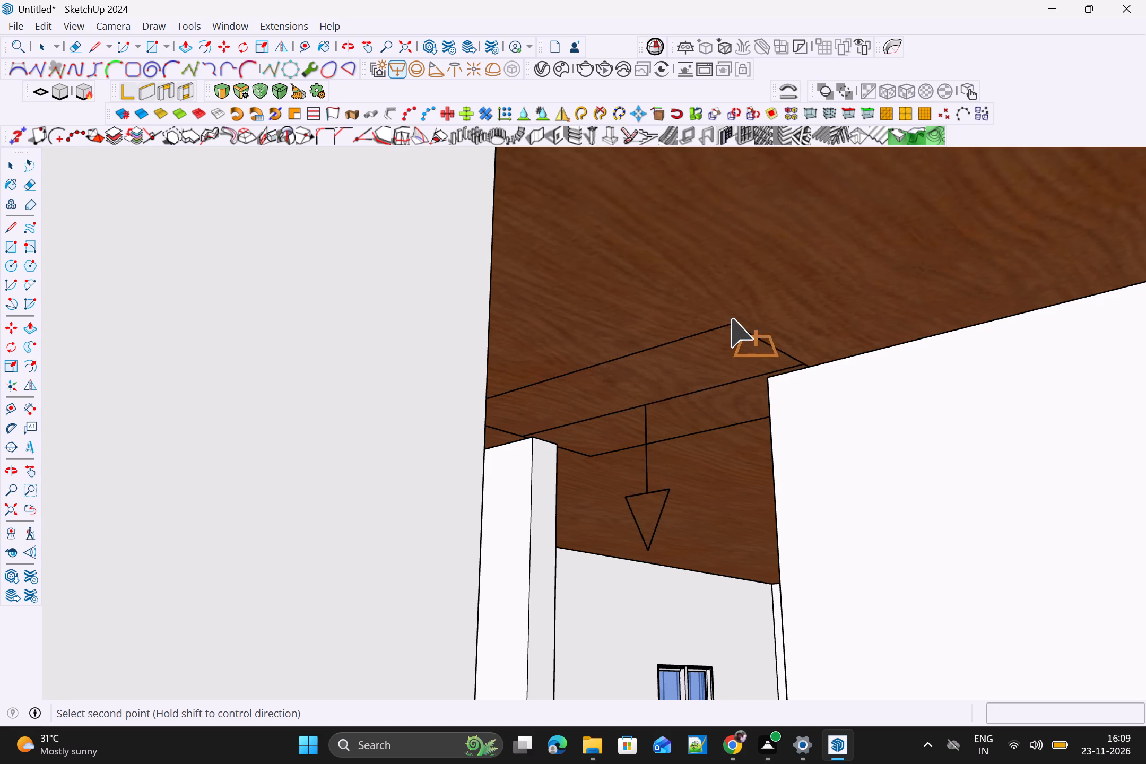
left_click(847, 258)
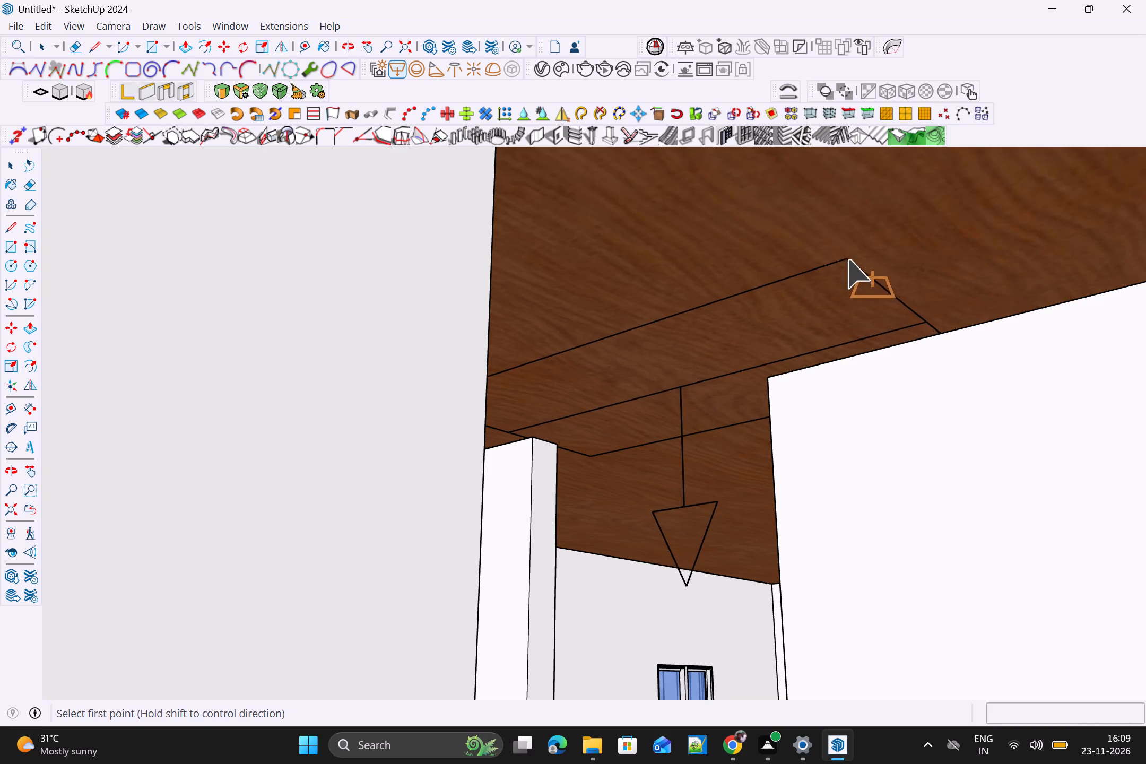
scroll(821, 294, "down", 20)
scroll(821, 294, "down", 6)
scroll(799, 430, "down", 1)
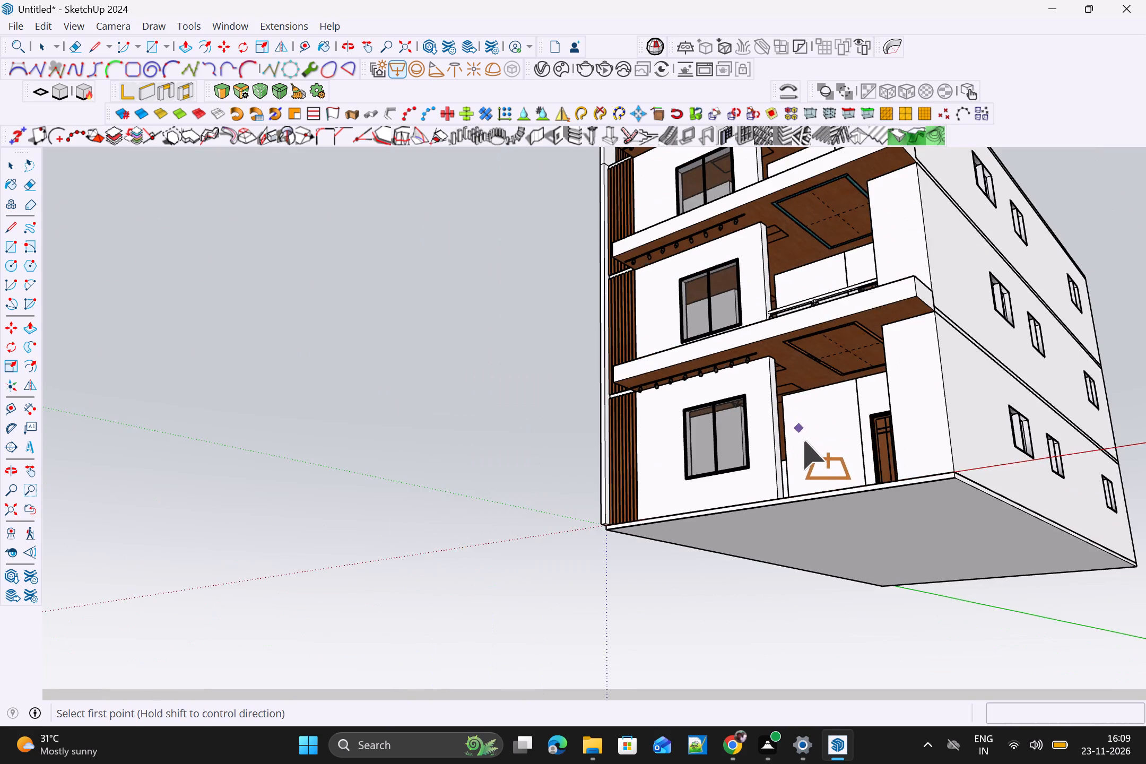
scroll(803, 440, "down", 2)
middle_click_drag(811, 473, 945, 588)
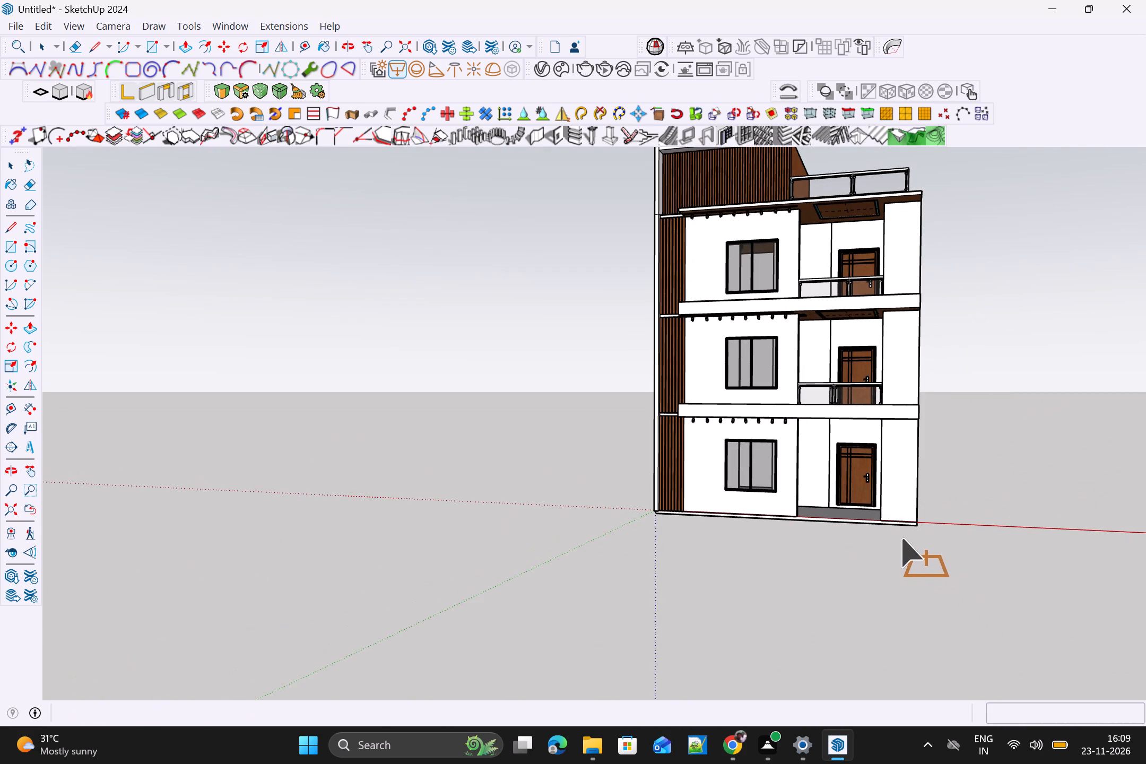
scroll(886, 528, "up", 3)
scroll(853, 533, "down", 4)
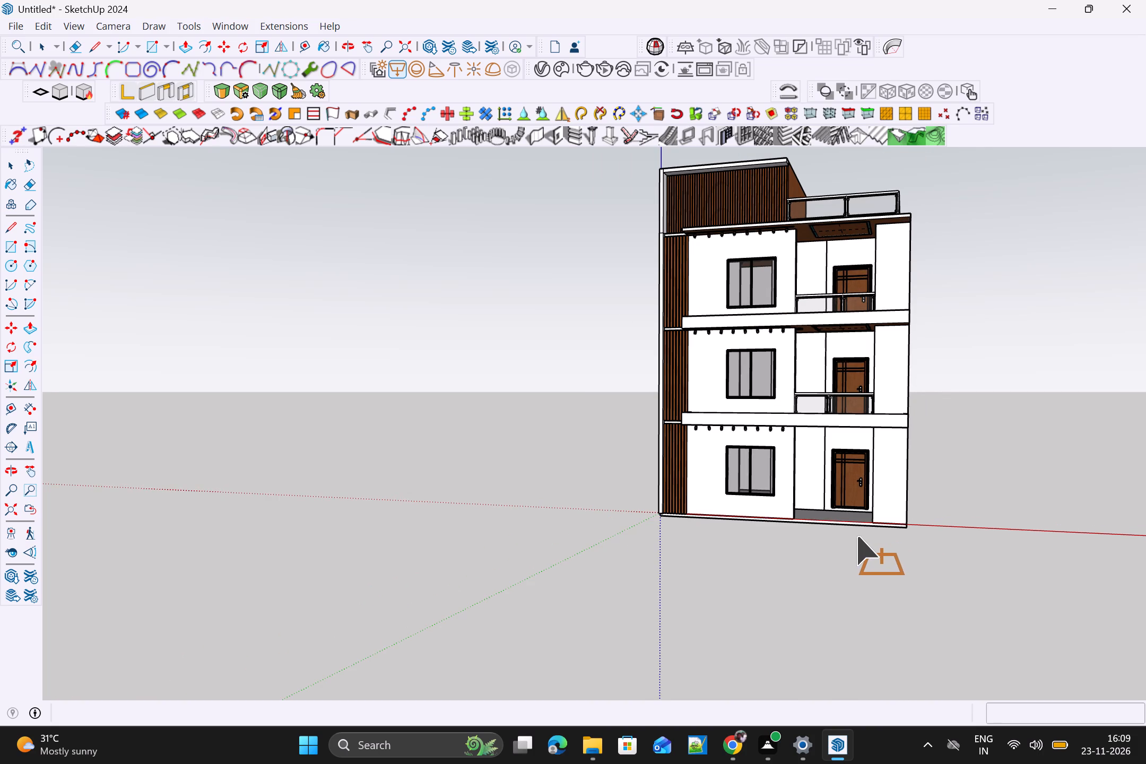
key("space")
Open the white frame around the rooftop wood-slat wall for editing and select the underside face of its top beam.
scroll(783, 161, "up", 5)
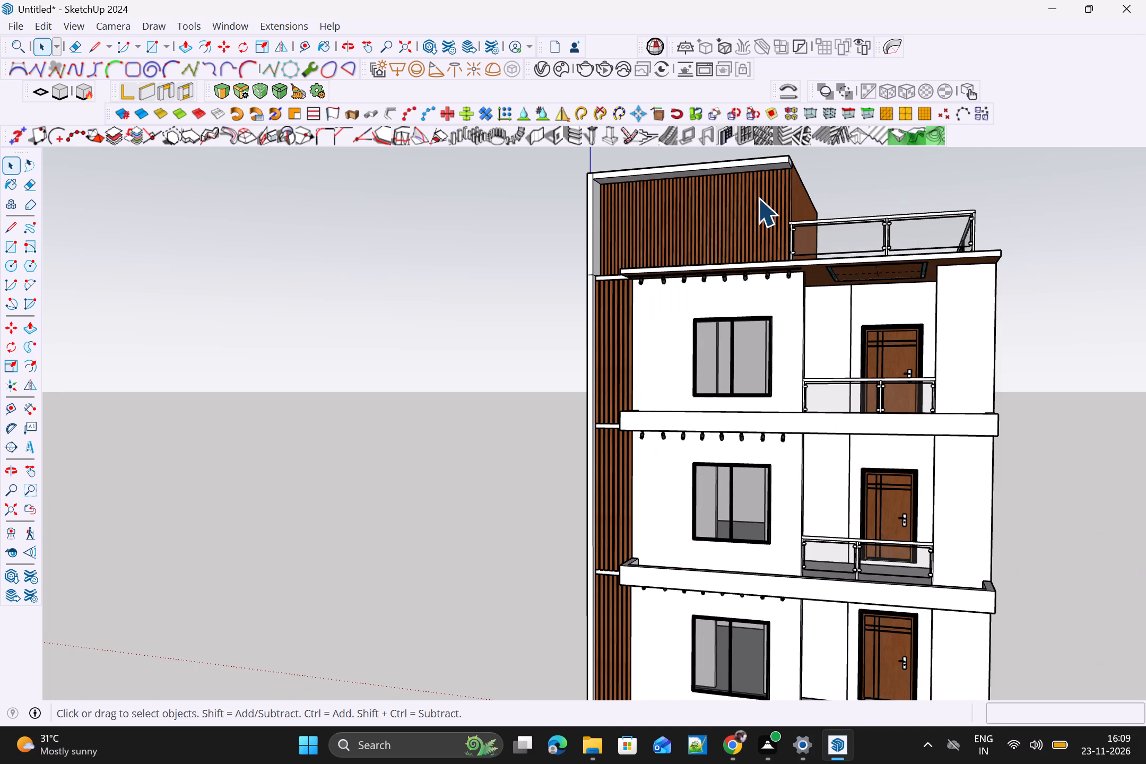
middle_click_drag(746, 232, 730, 321, "shift")
scroll(680, 320, "up", 4)
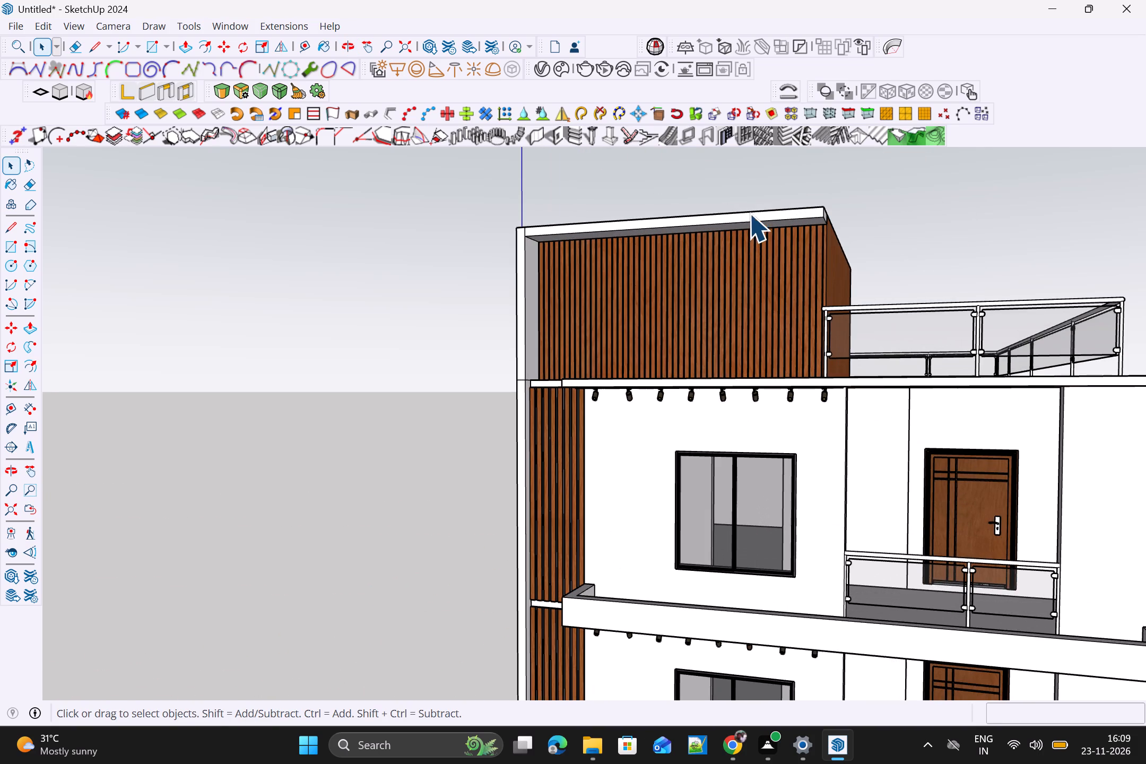
scroll(657, 225, "down", 1)
scroll(638, 225, "up", 4)
middle_click_drag(645, 237, 681, 158)
scroll(681, 163, "up", 1)
scroll(549, 225, "up", 8)
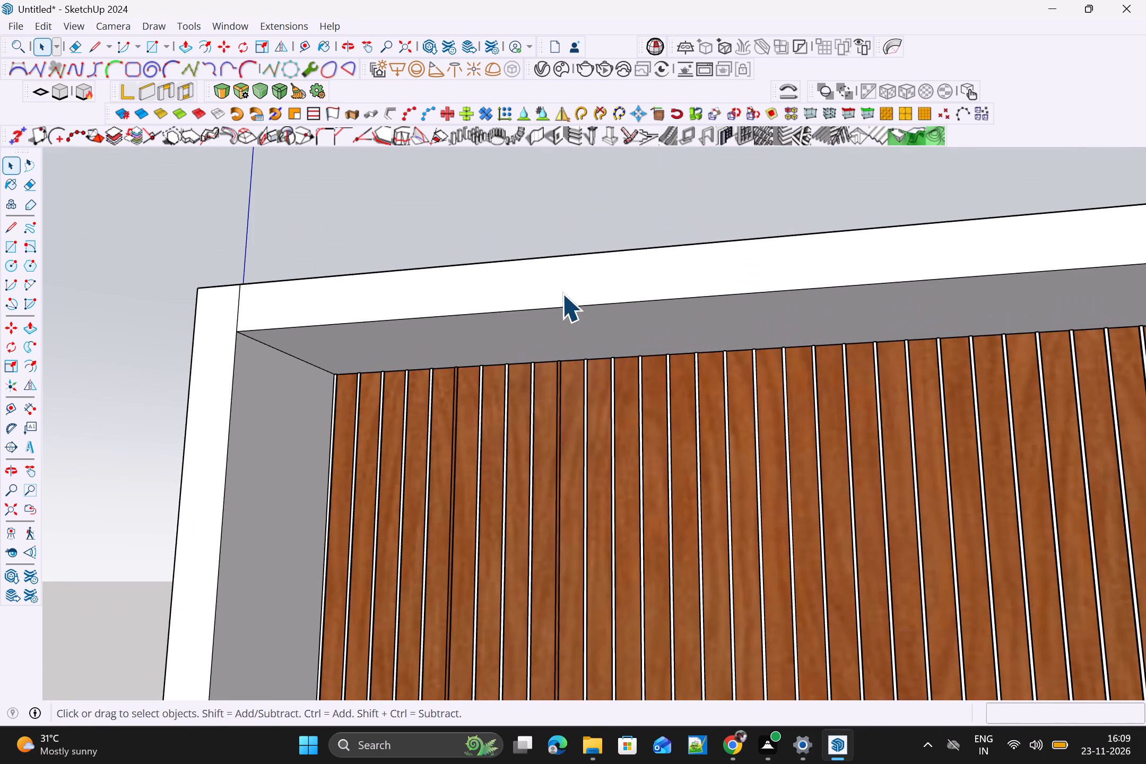
scroll(603, 263, "down", 11)
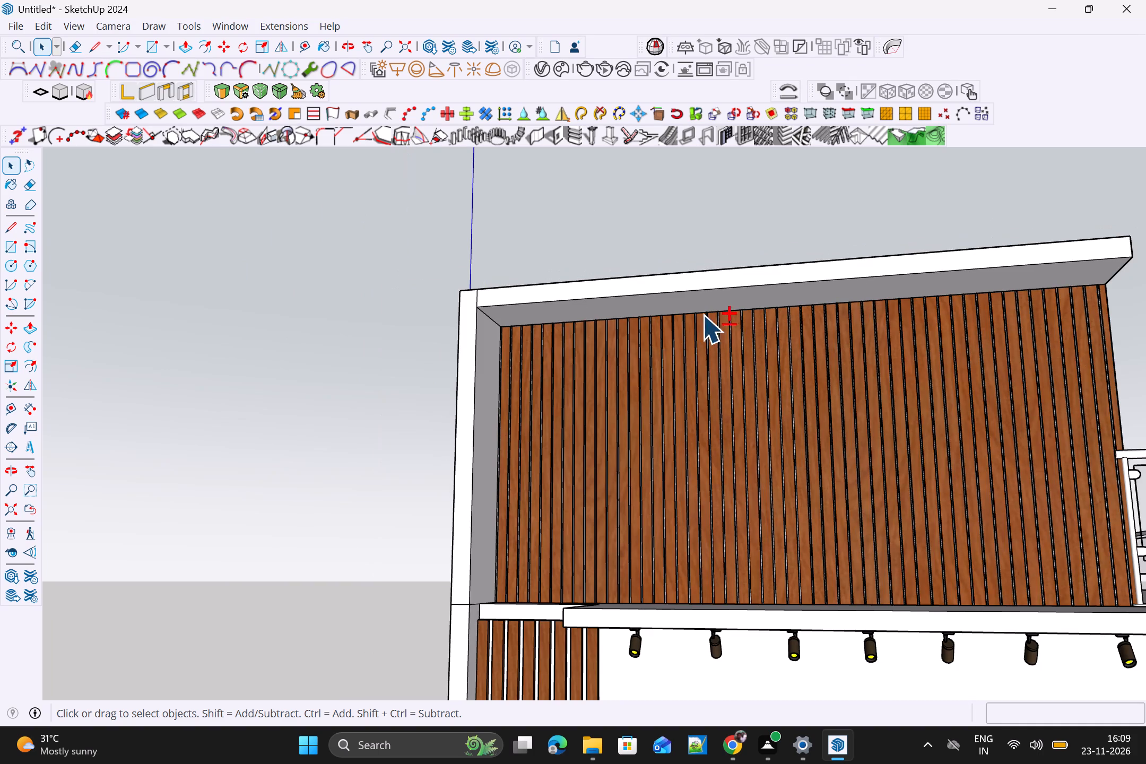
middle_click_drag(650, 283, 568, 212, "shift")
key("space")
scroll(516, 235, "up", 8)
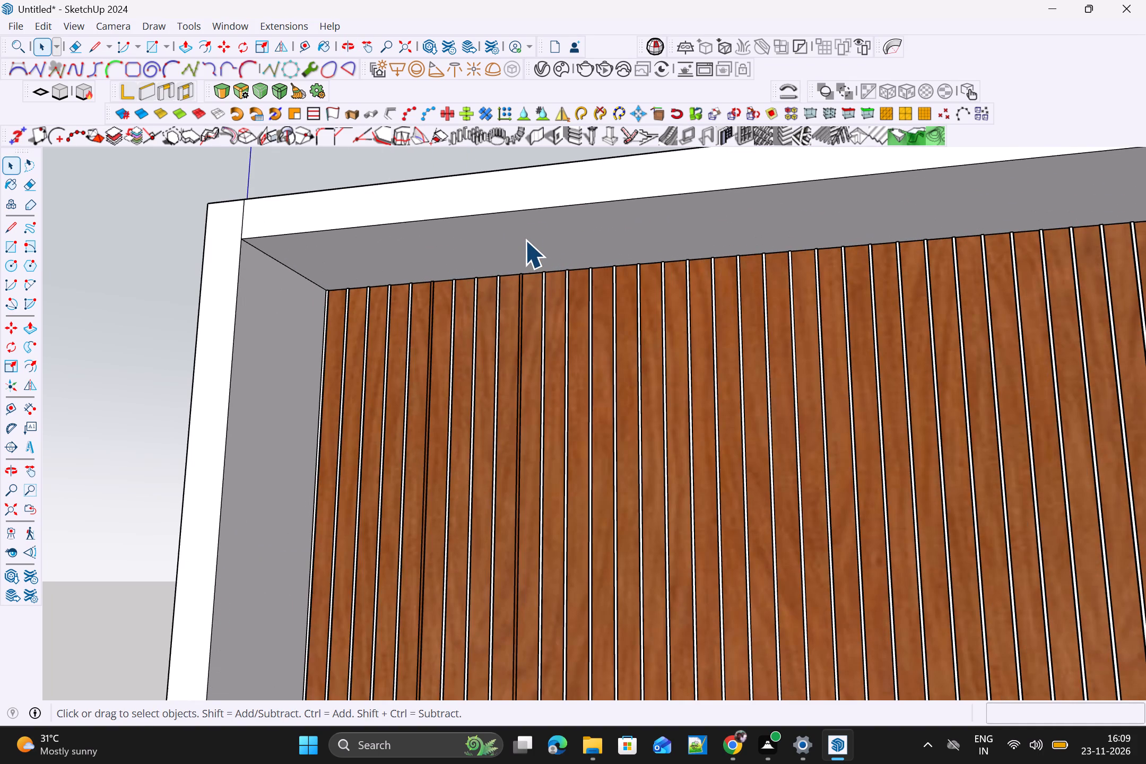
triple_click(525, 240)
triple_click(524, 240)
left_click(526, 241)
left_click(526, 242)
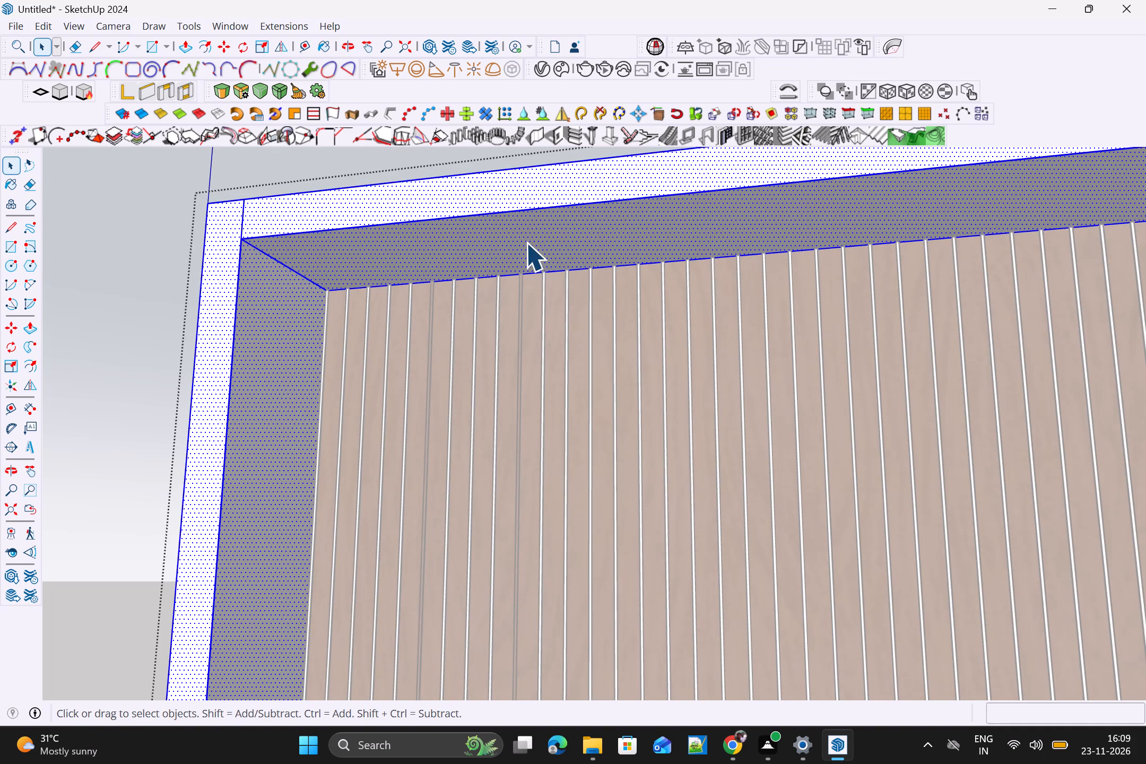
double_click(561, 240)
Draw two concentric circles on the beam's underside near its corner with the side post, the inner radius about 2 11/16".
scroll(558, 241, "down", 11)
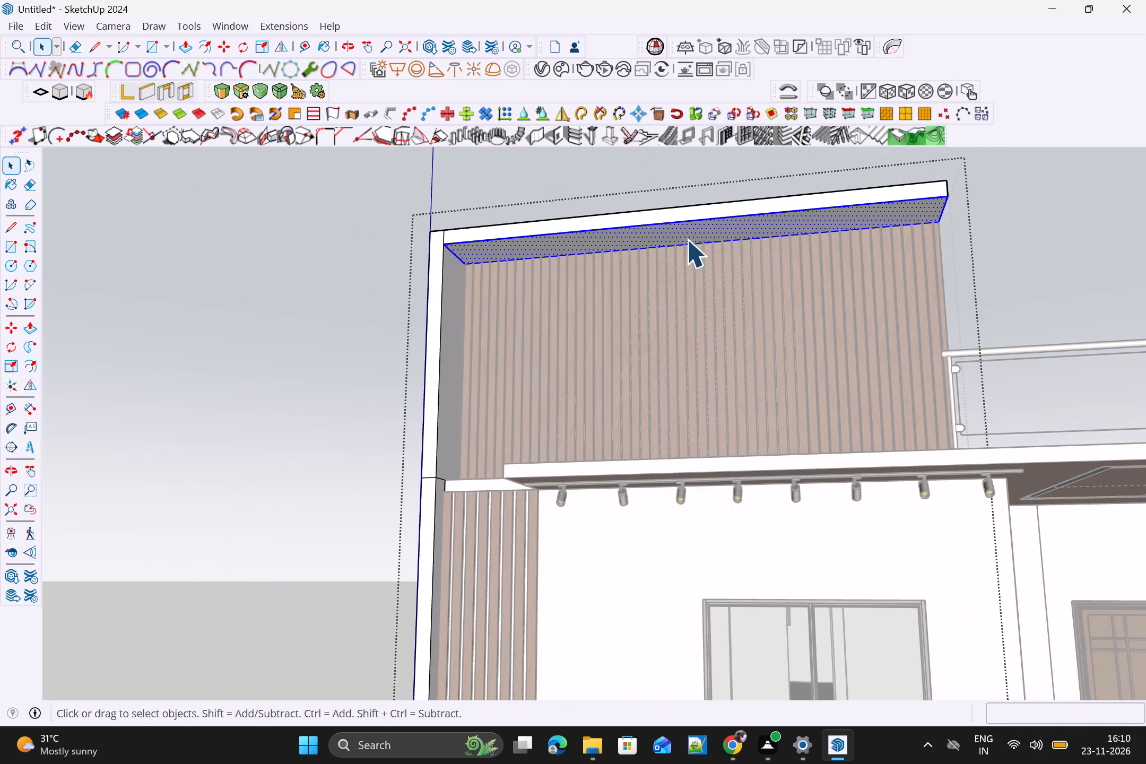
scroll(687, 246, "up", 3)
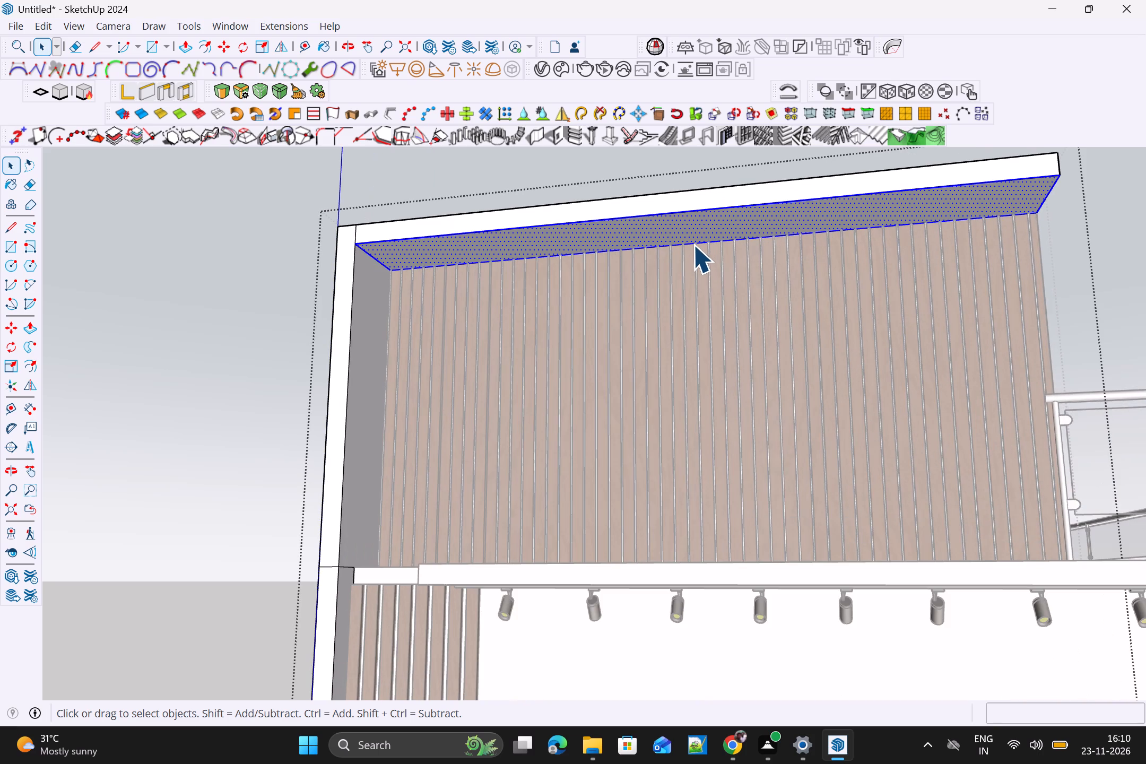
key("c")
scroll(485, 252, "up", 5)
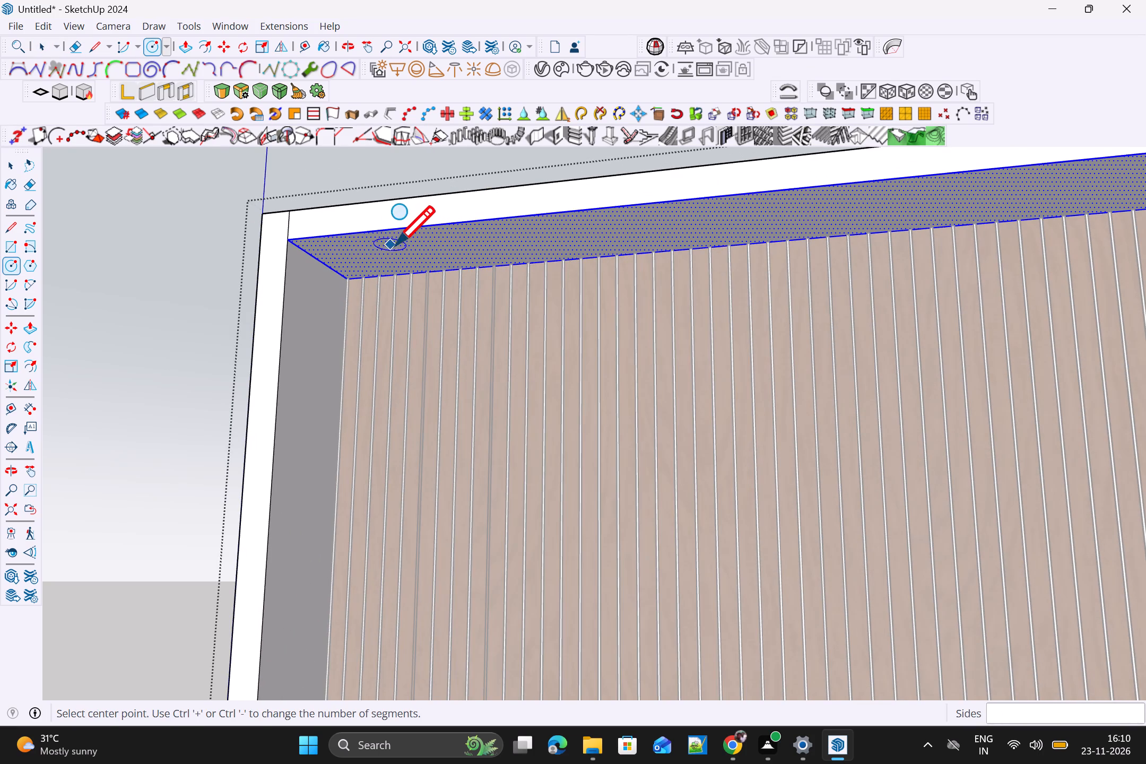
scroll(380, 256, "up", 2)
left_click(382, 253)
scroll(406, 249, "up", 2)
left_click(408, 246)
scroll(379, 250, "up", 5)
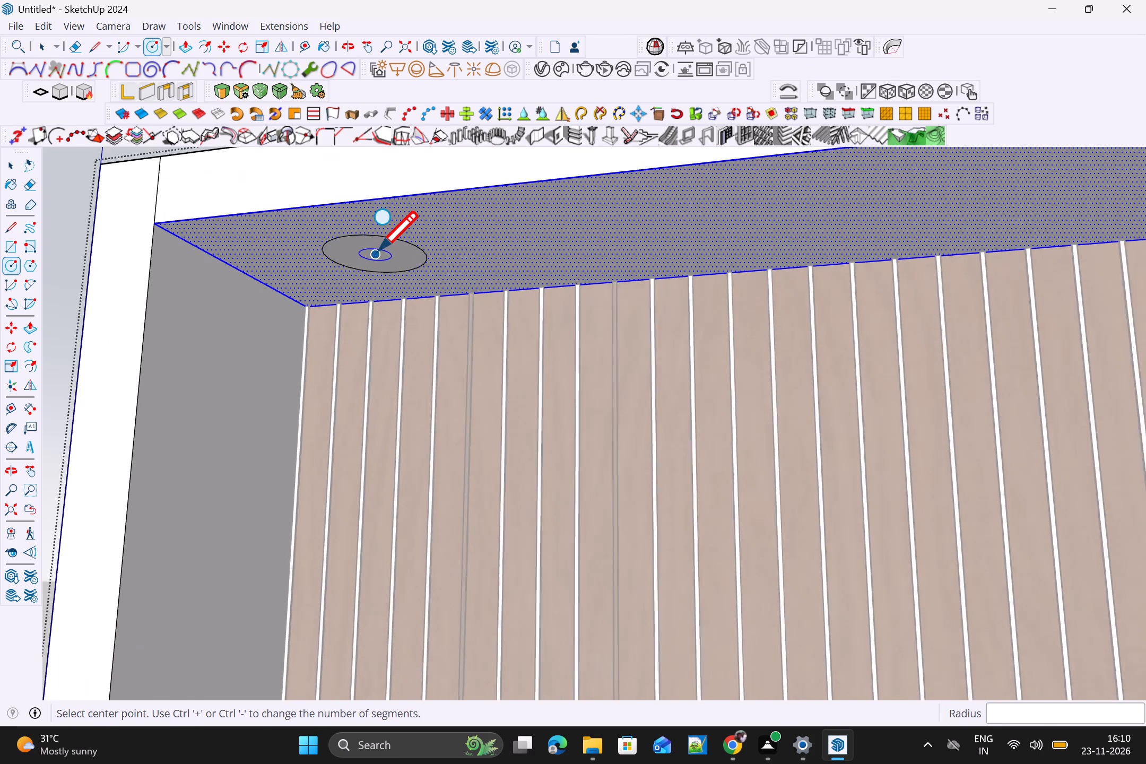
scroll(374, 255, "up", 4)
left_click(374, 253)
scroll(407, 251, "up", 5)
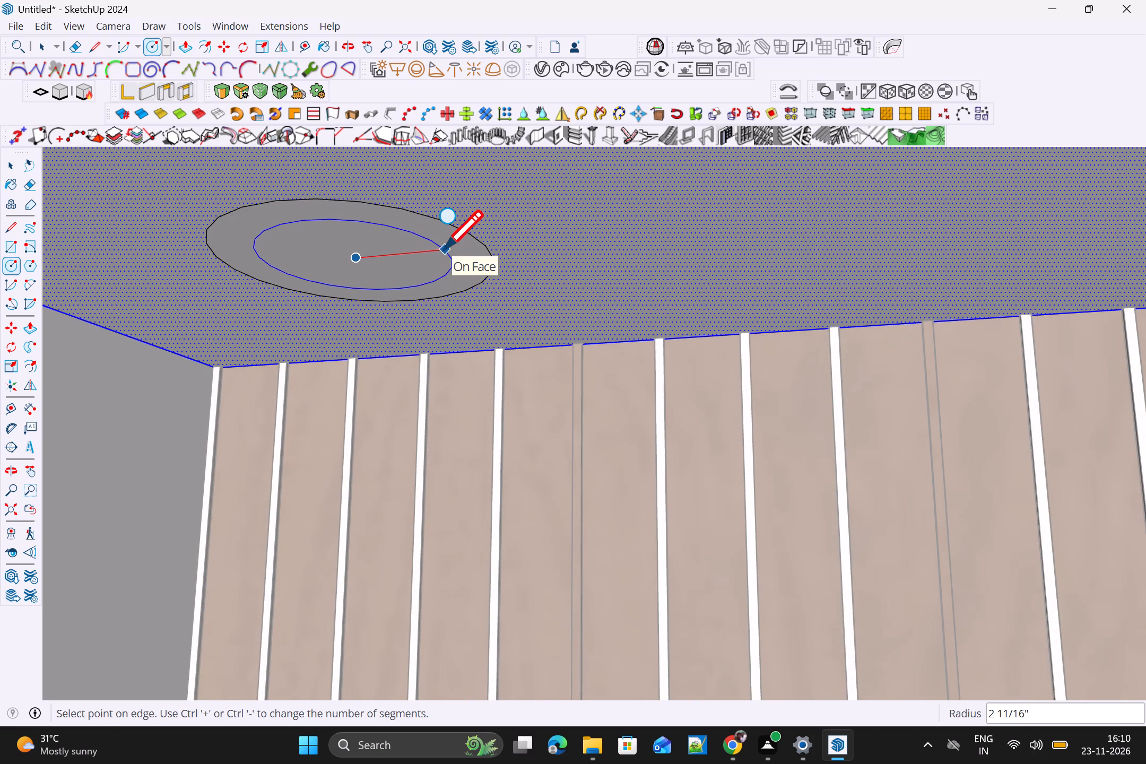
left_click(446, 248)
Select the two concentric circles with their faces and copy them about 11' 8 9/16" along the beam's underside to its far end.
scroll(450, 260, "down", 5)
key("space")
left_click(400, 270)
scroll(410, 272, "up", 4)
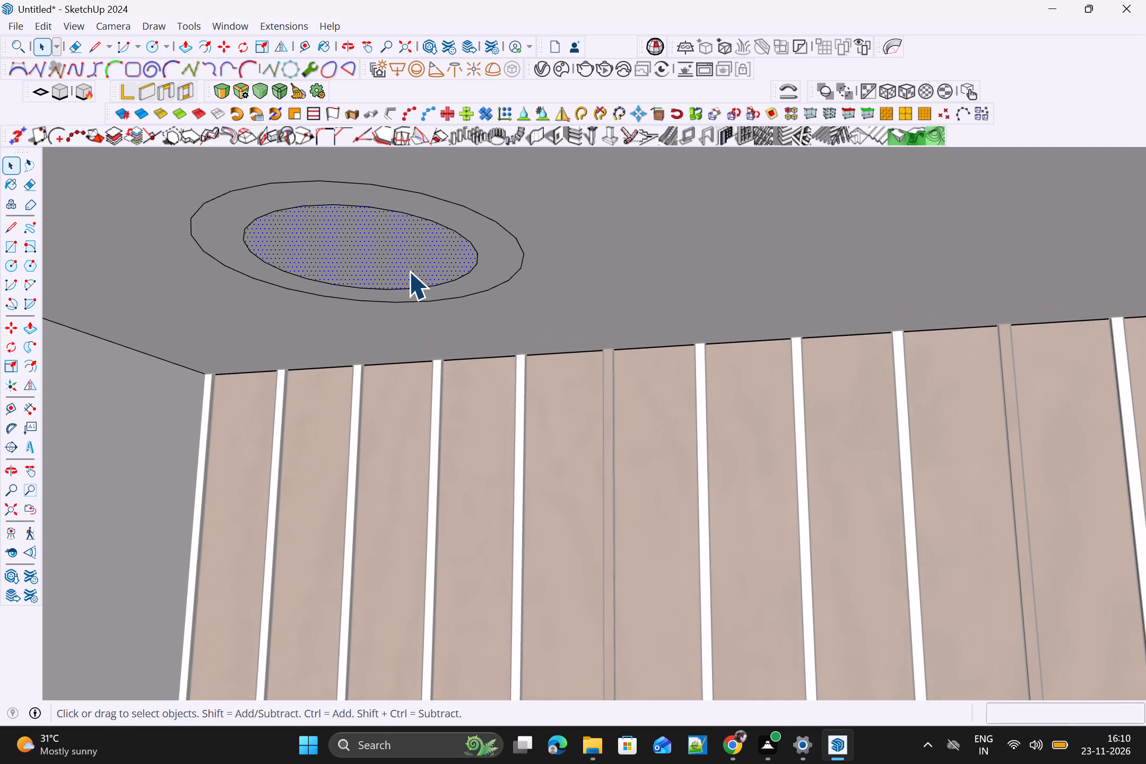
scroll(411, 275, "down", 11)
scroll(447, 278, "up", 3)
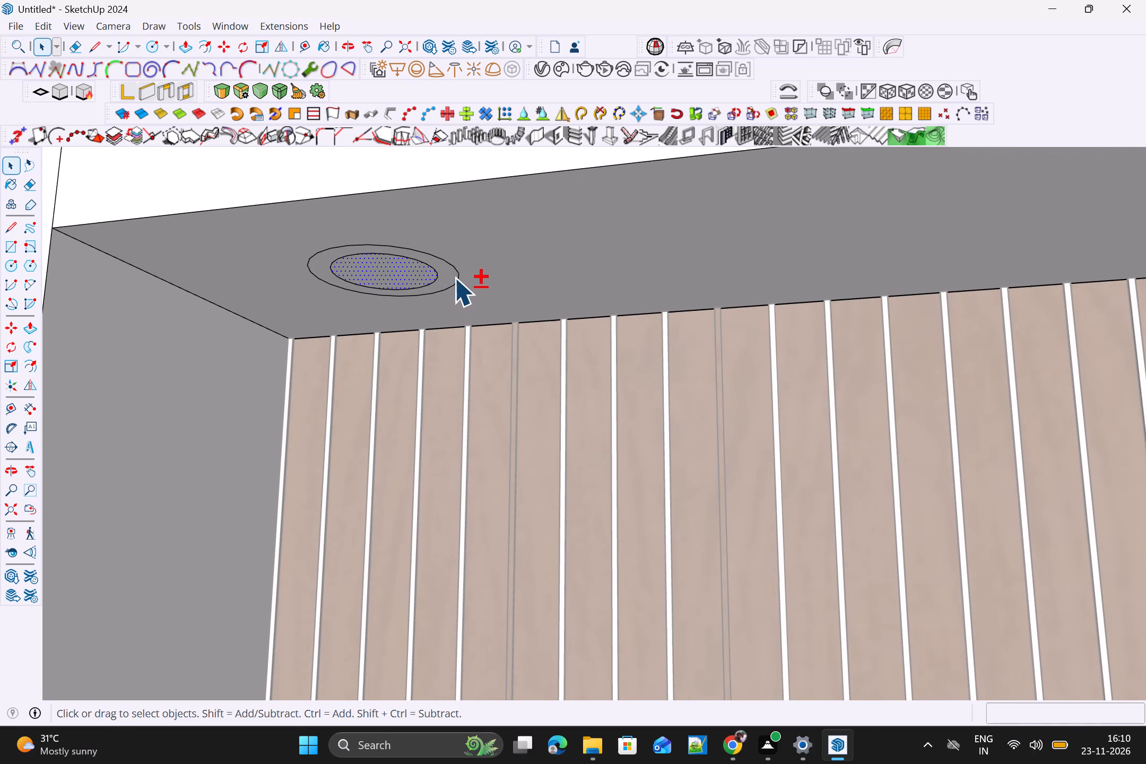
left_click(454, 277, "shift")
scroll(445, 276, "up", 4, "shift")
left_click(437, 275, "shift")
scroll(438, 275, "up", 4, "shift")
double_click(438, 275, "shift")
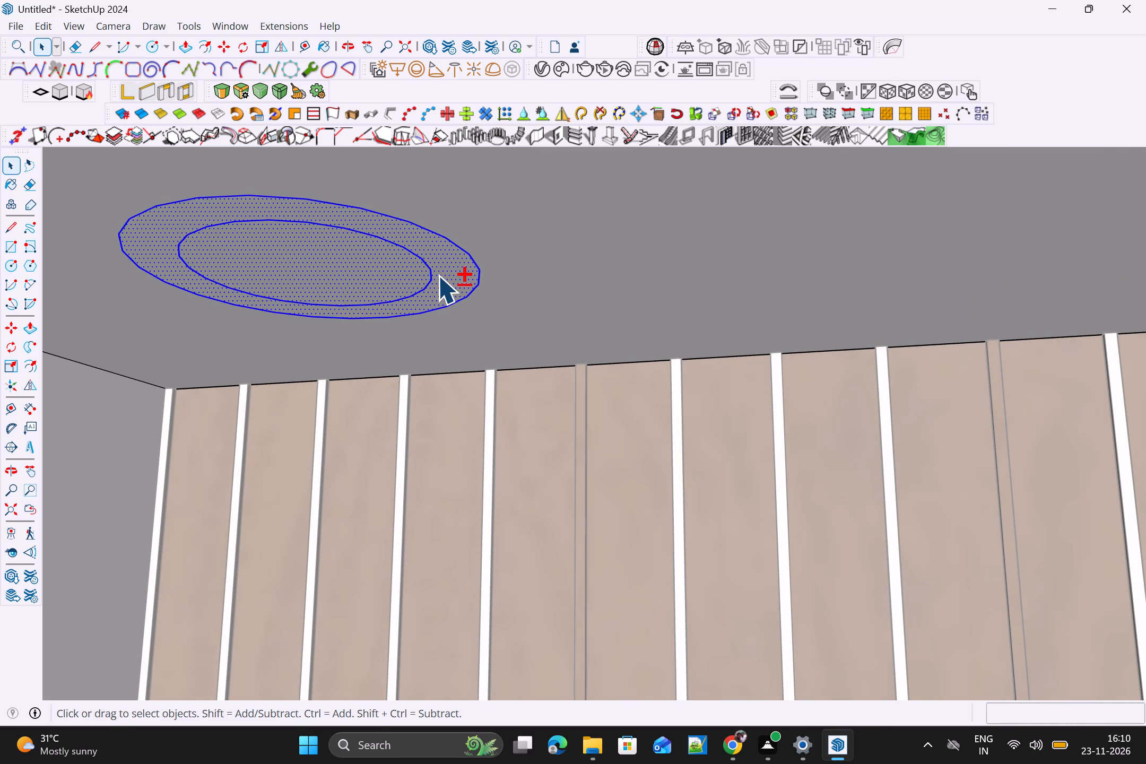
scroll(454, 277, "up", 1)
scroll(455, 280, "down", 10)
key("m")
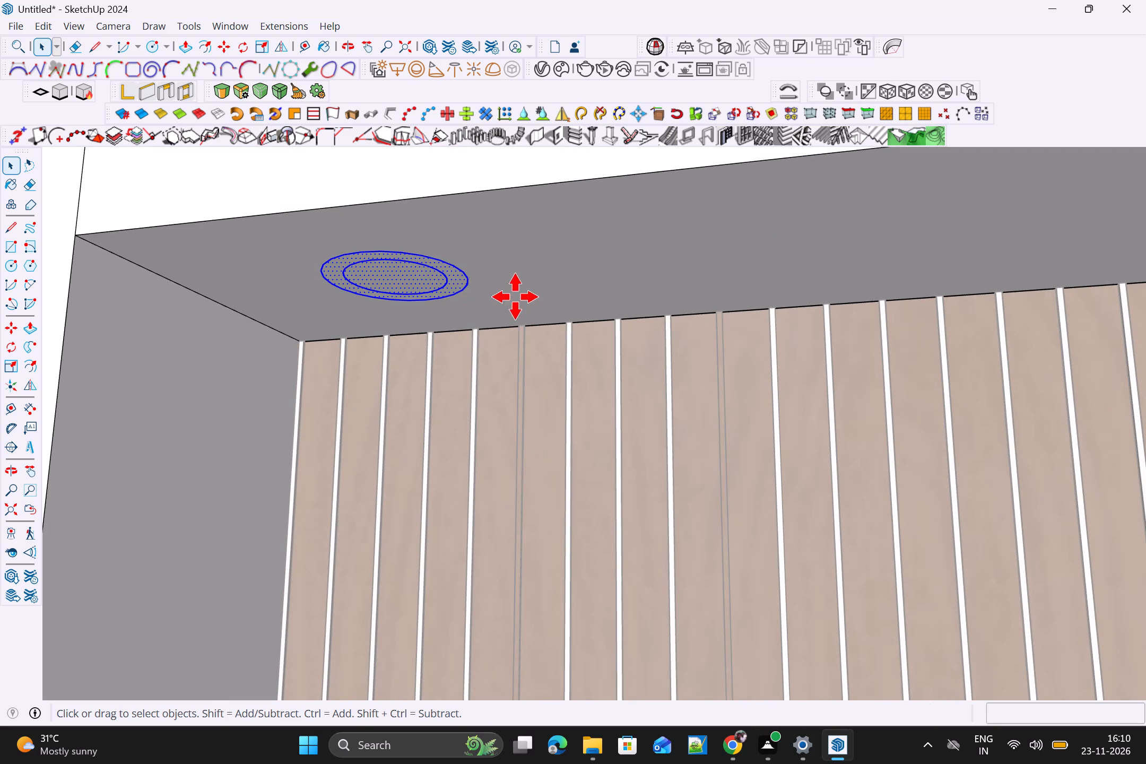
scroll(491, 283, "up", 4)
left_click_drag(470, 282, 477, 282)
scroll(615, 278, "down", 10)
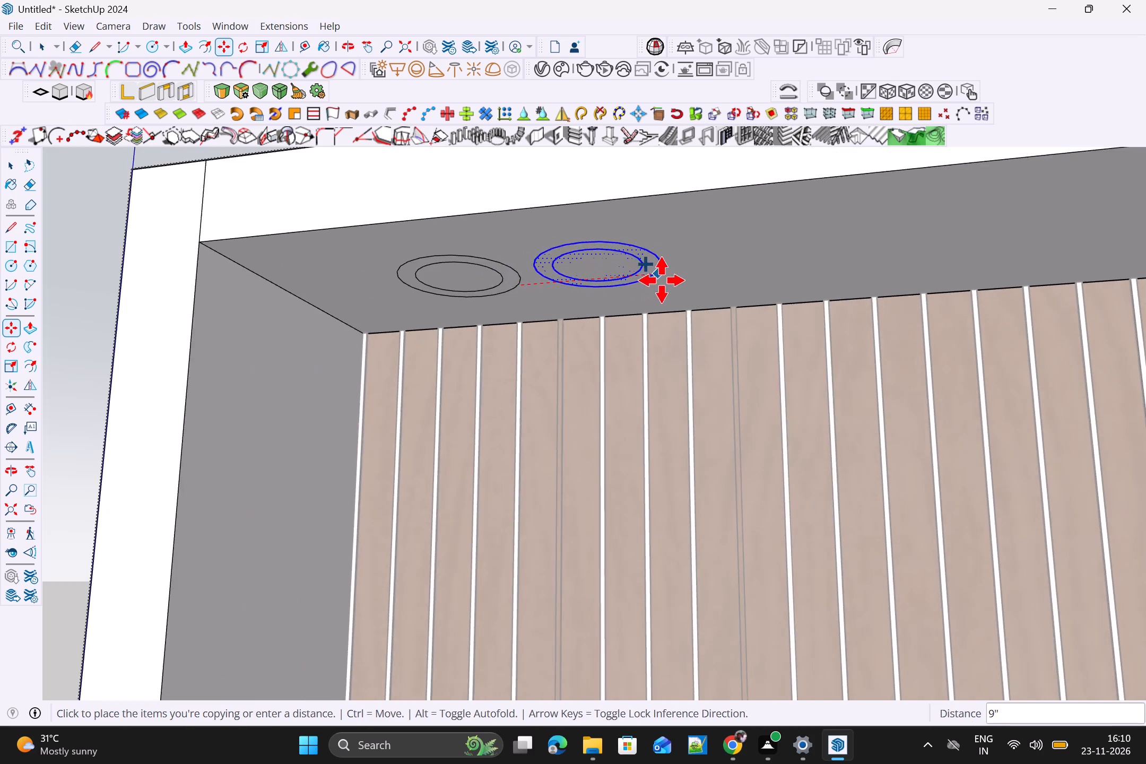
scroll(662, 280, "down", 8)
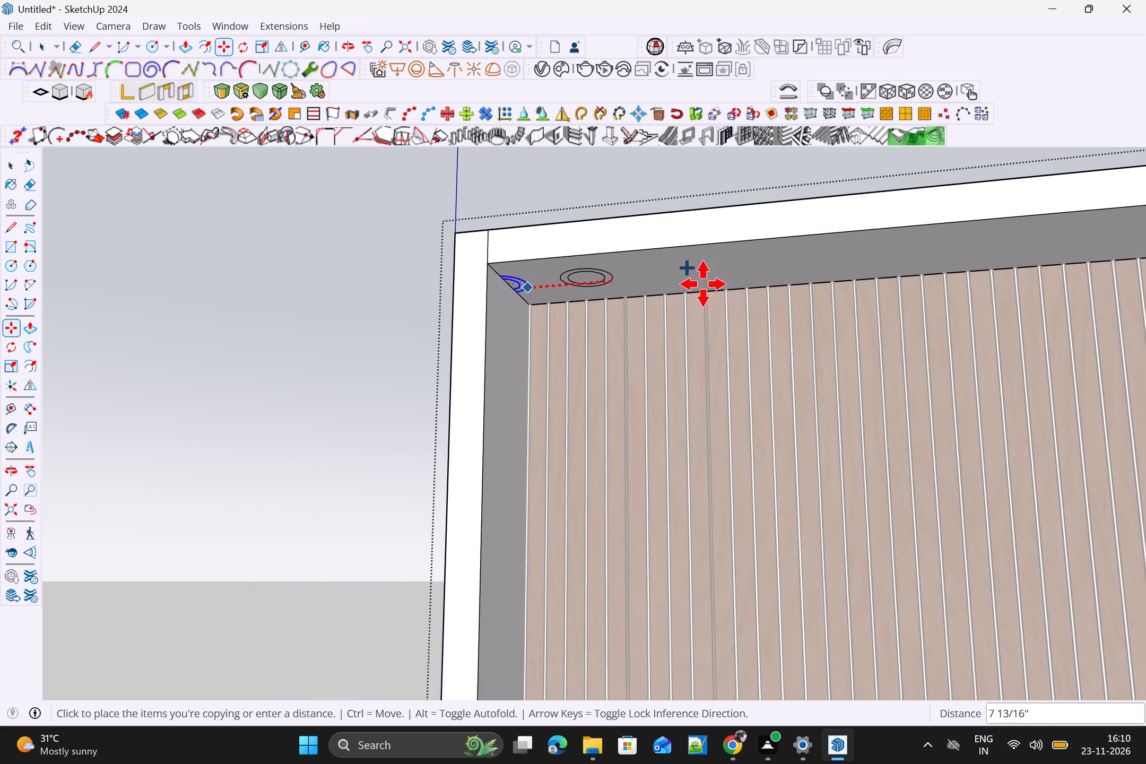
scroll(924, 262, "down", 4, "shift")
middle_click_drag(869, 281, 616, 321, "shift")
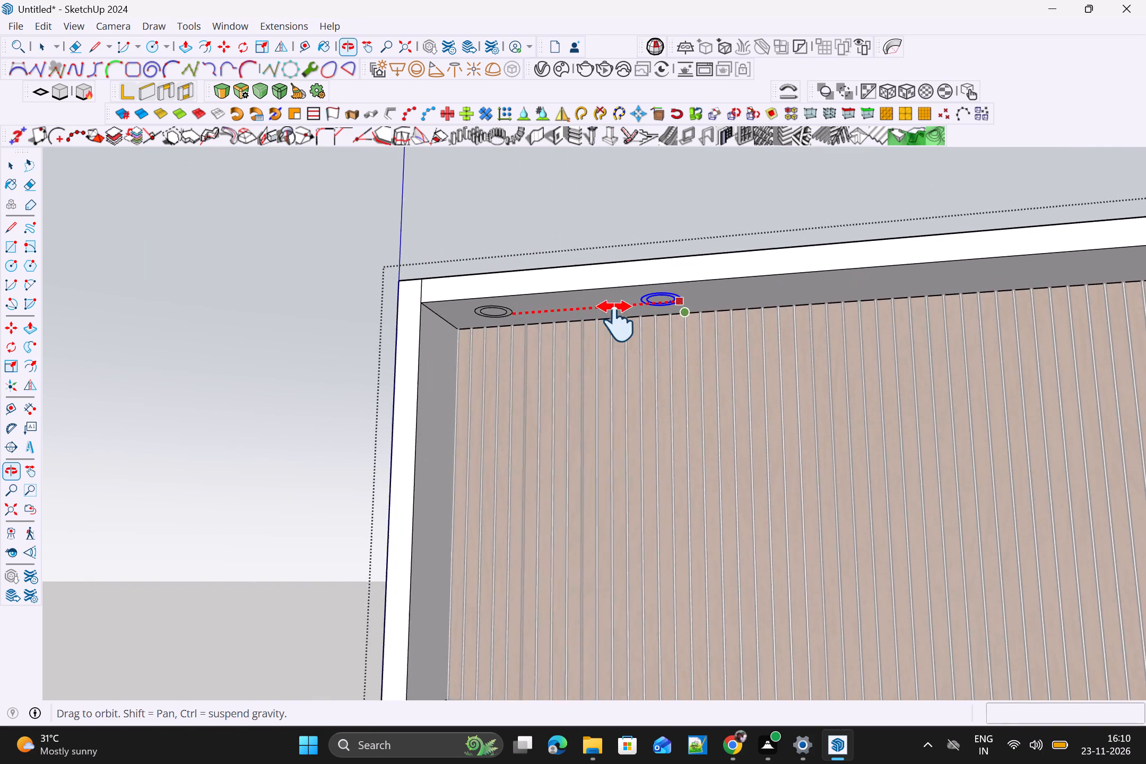
middle_click_drag(616, 321, 335, 301, "shift")
scroll(921, 232, "up", 5)
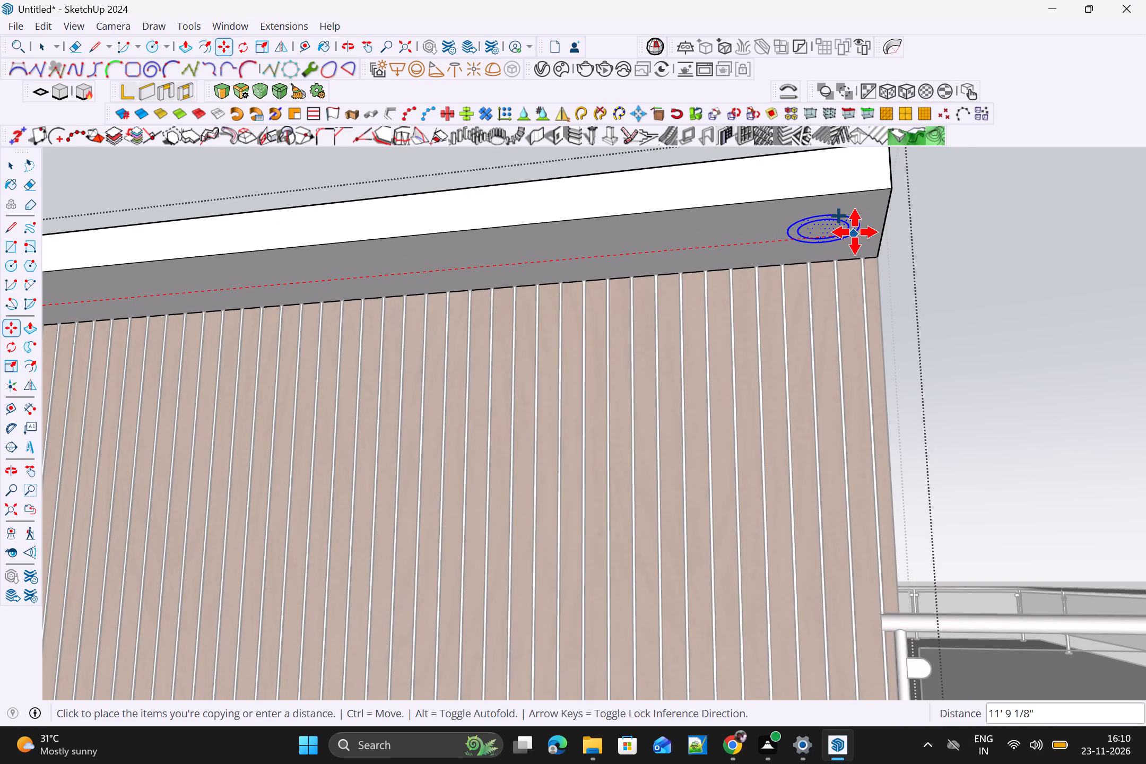
left_click(849, 232)
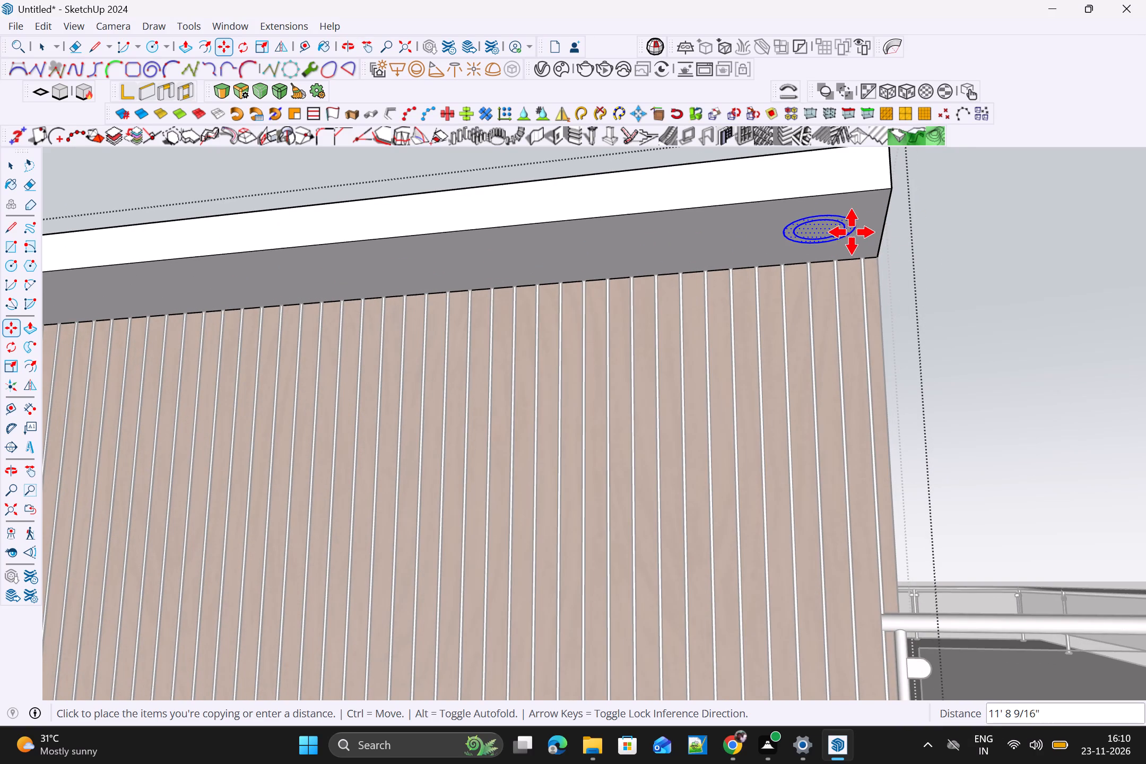
Divide the copy distance by 4 to space circle pairs evenly along the beam, and close the frame.
scroll(928, 251, "down", 11)
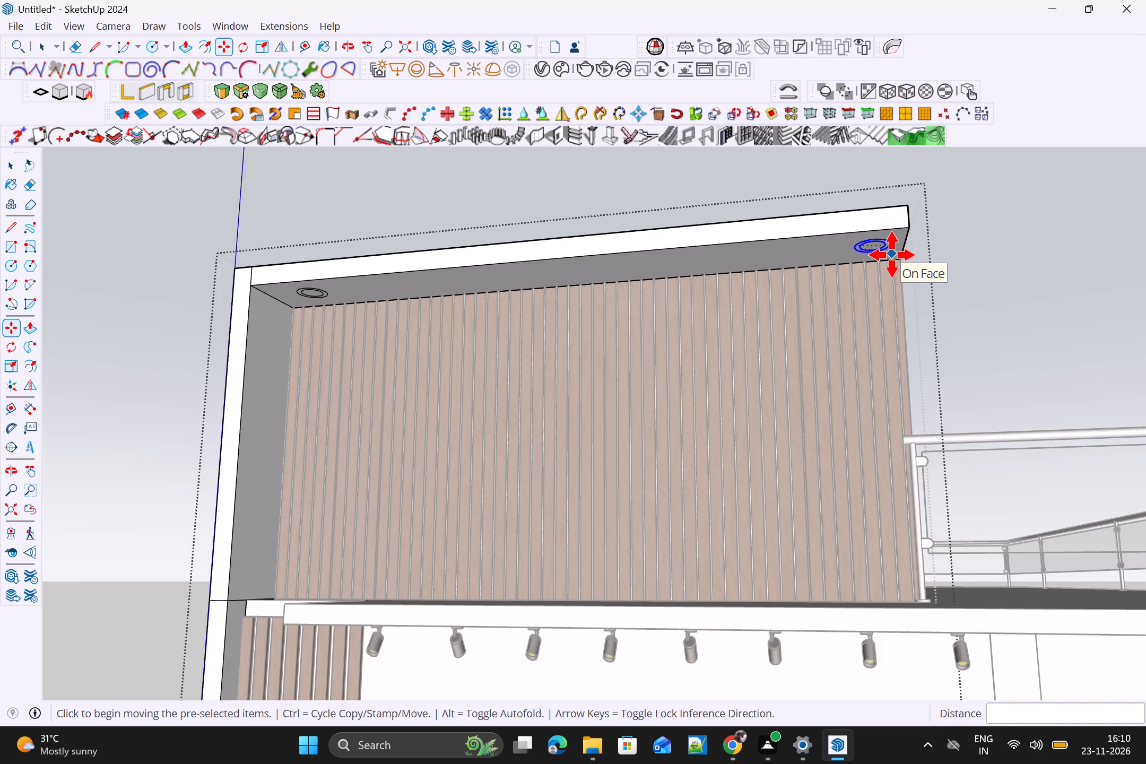
type("4/")
key("Return")
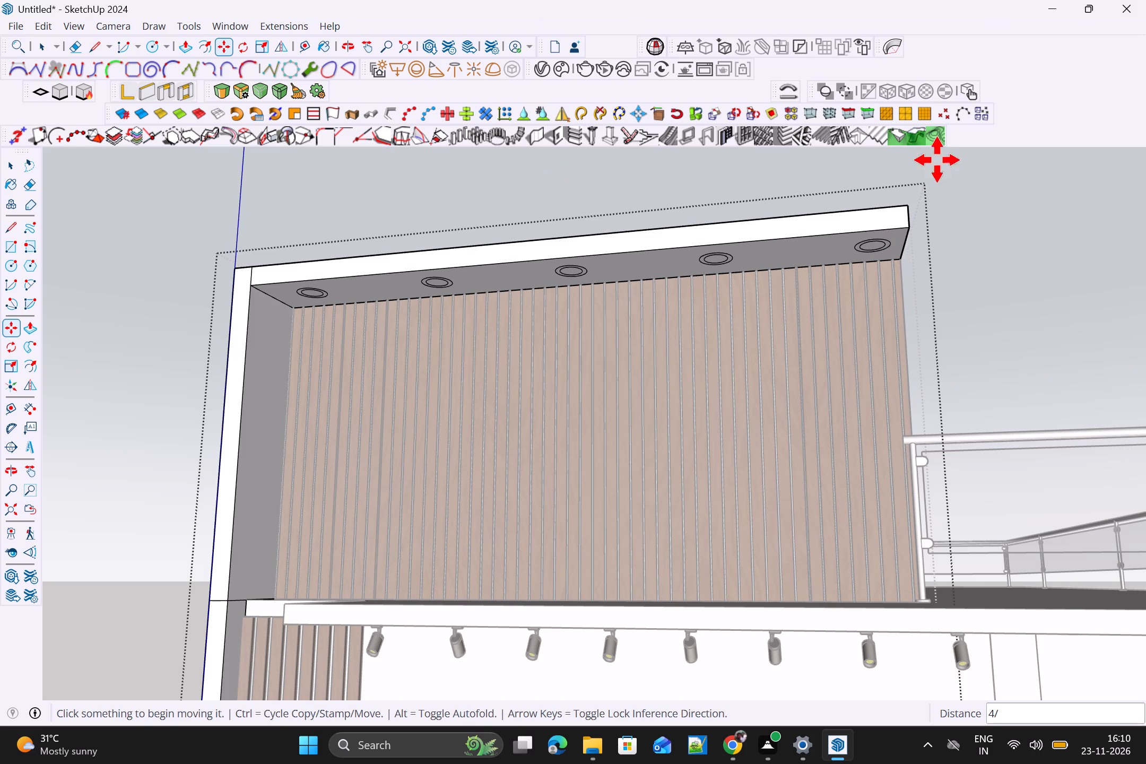
key("space")
left_click(981, 242)
Reopen the rooftop frame for editing and select the inner circle faces of all five downlights.
scroll(931, 261, "up", 5)
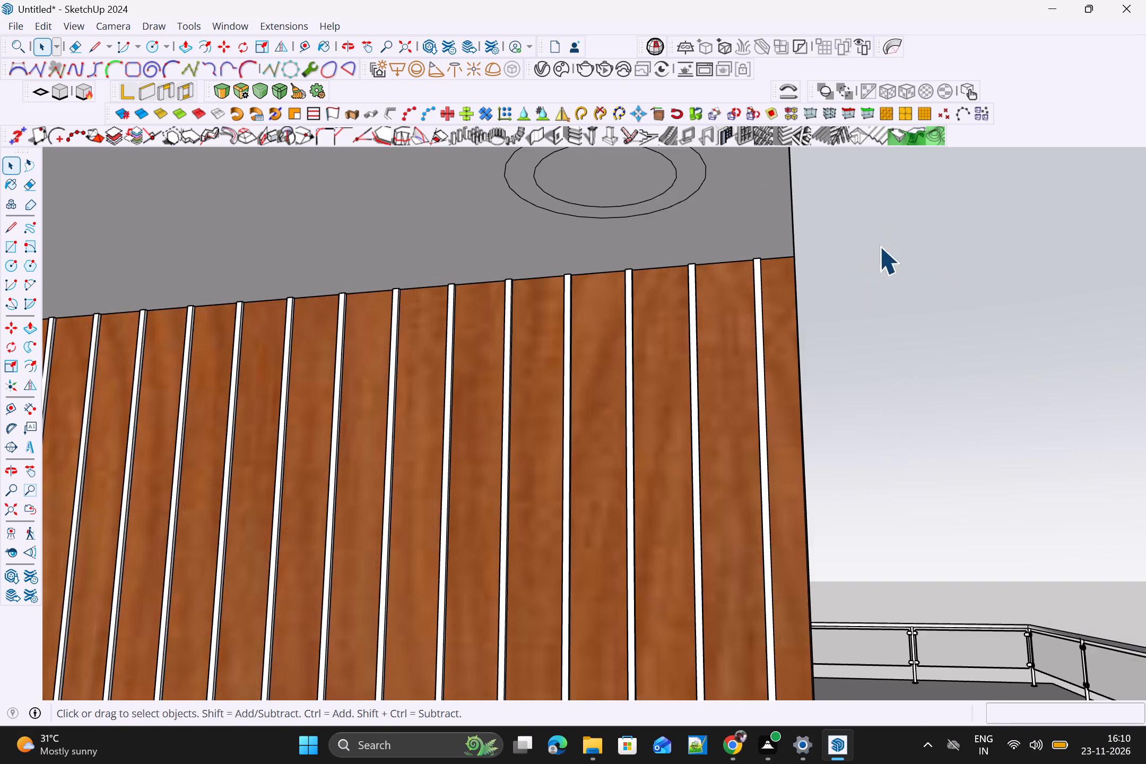
scroll(870, 253, "down", 3)
left_click(814, 231)
scroll(815, 236, "up", 4)
double_click(808, 235)
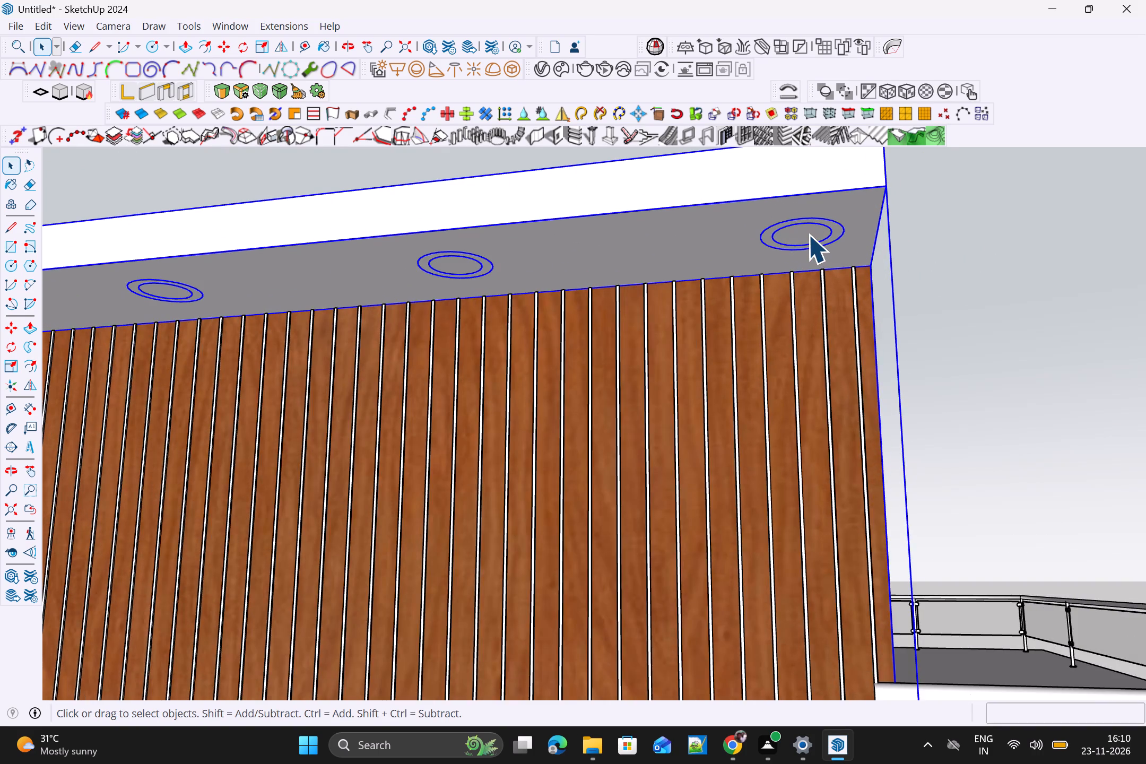
left_click(804, 236)
scroll(476, 279, "down", 5)
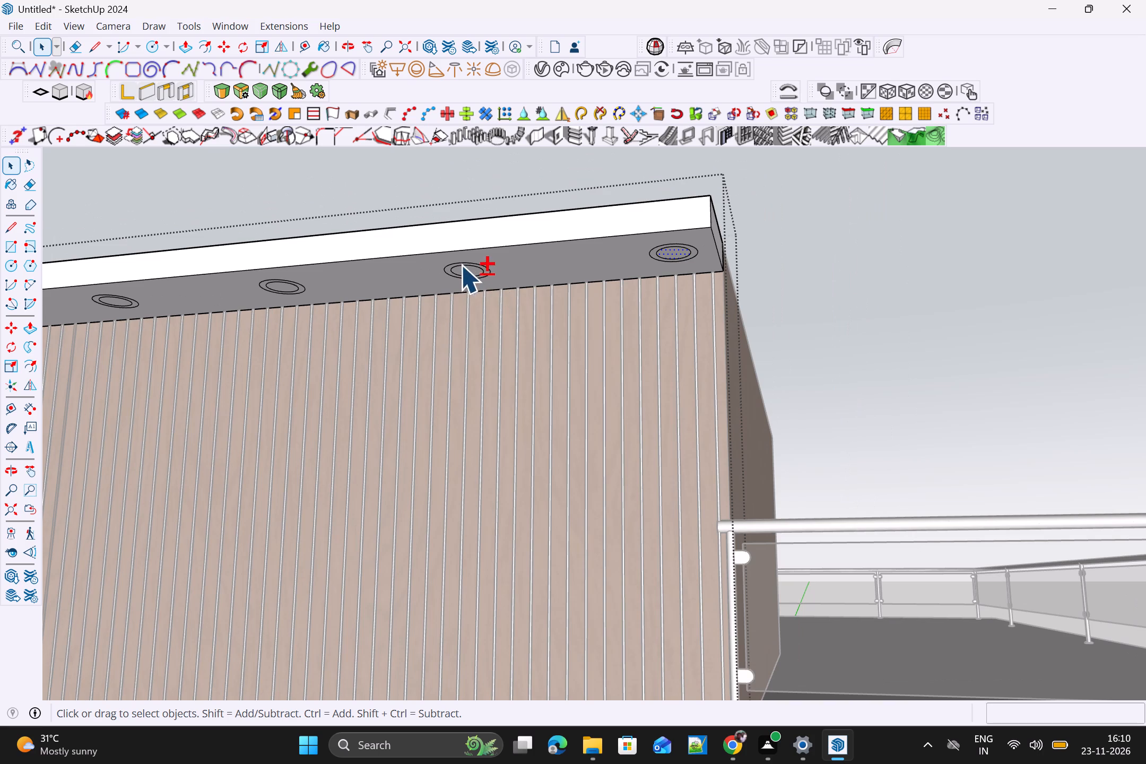
left_click(465, 271, "shift")
scroll(452, 277, "up", 4, "shift")
left_click(211, 293, "shift")
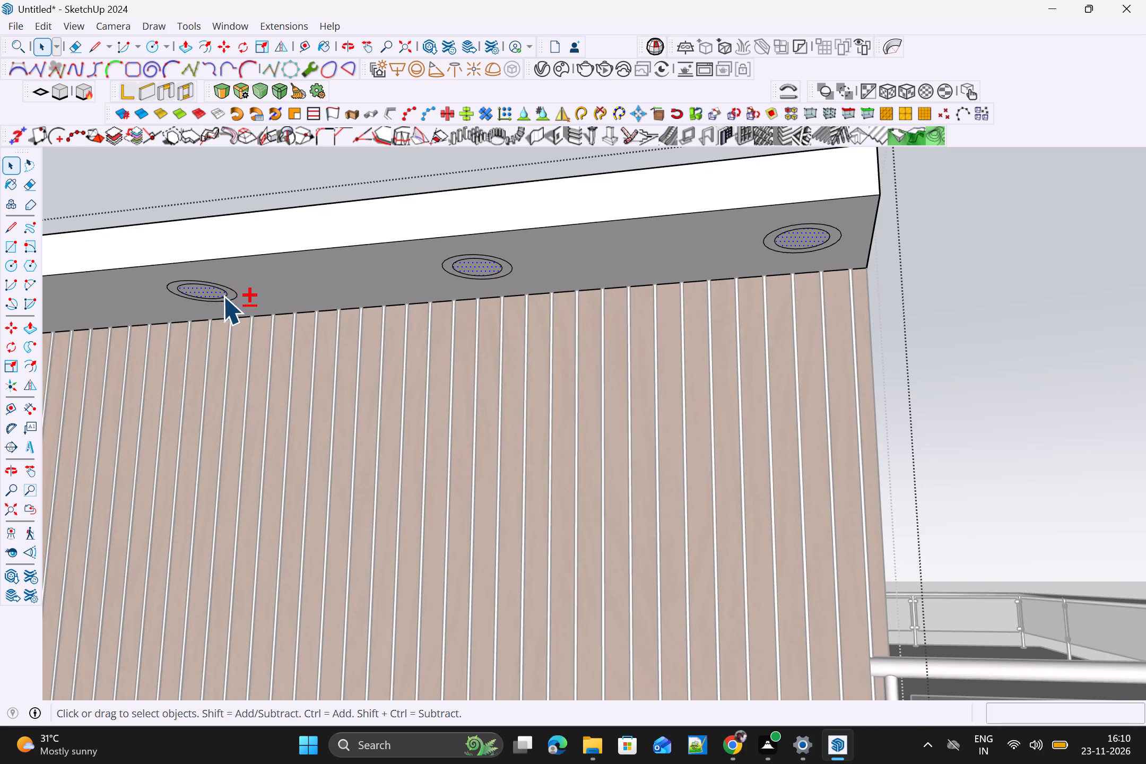
scroll(224, 297, "down", 6, "shift")
middle_click_drag(502, 289, 800, 245, "shift")
scroll(296, 318, "up", 5, "shift")
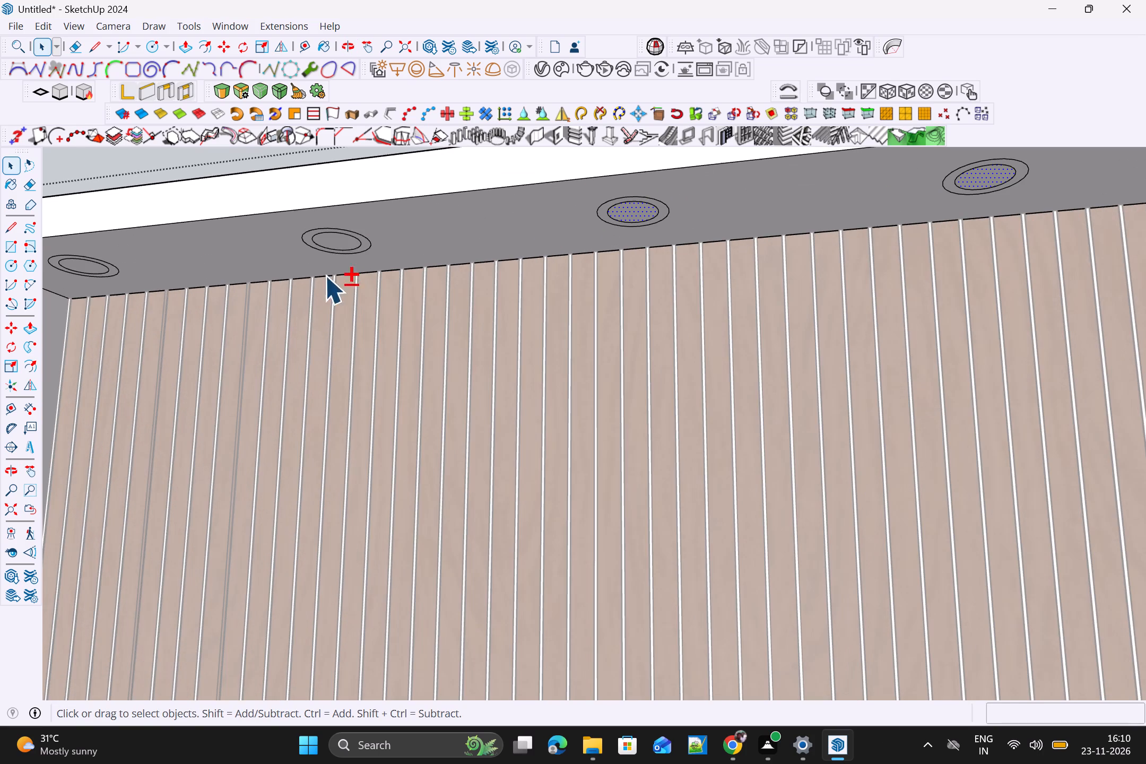
left_click(332, 243, "shift")
left_click(88, 269, "shift")
Create a new V-Ray Emissive material and apply it to the selected inner circle faces.
left_click(546, 71)
left_click(455, 136)
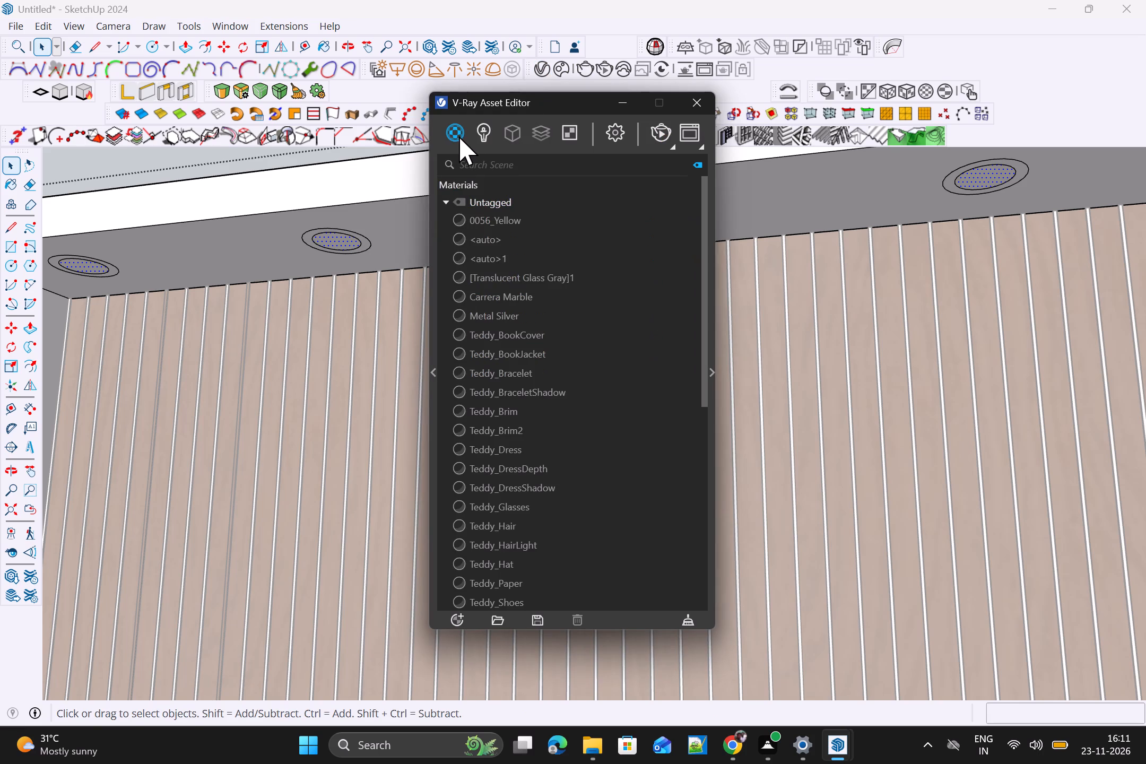
right_click(459, 136)
scroll(487, 181, "up", 1)
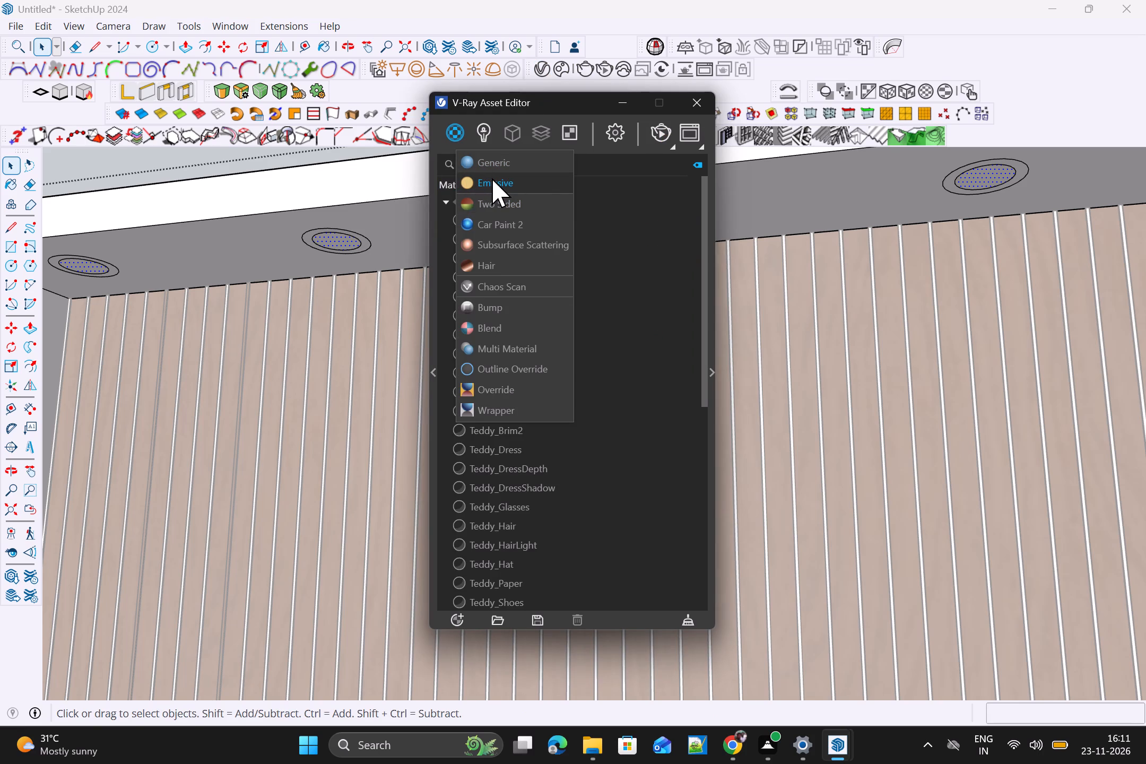
left_click(492, 178)
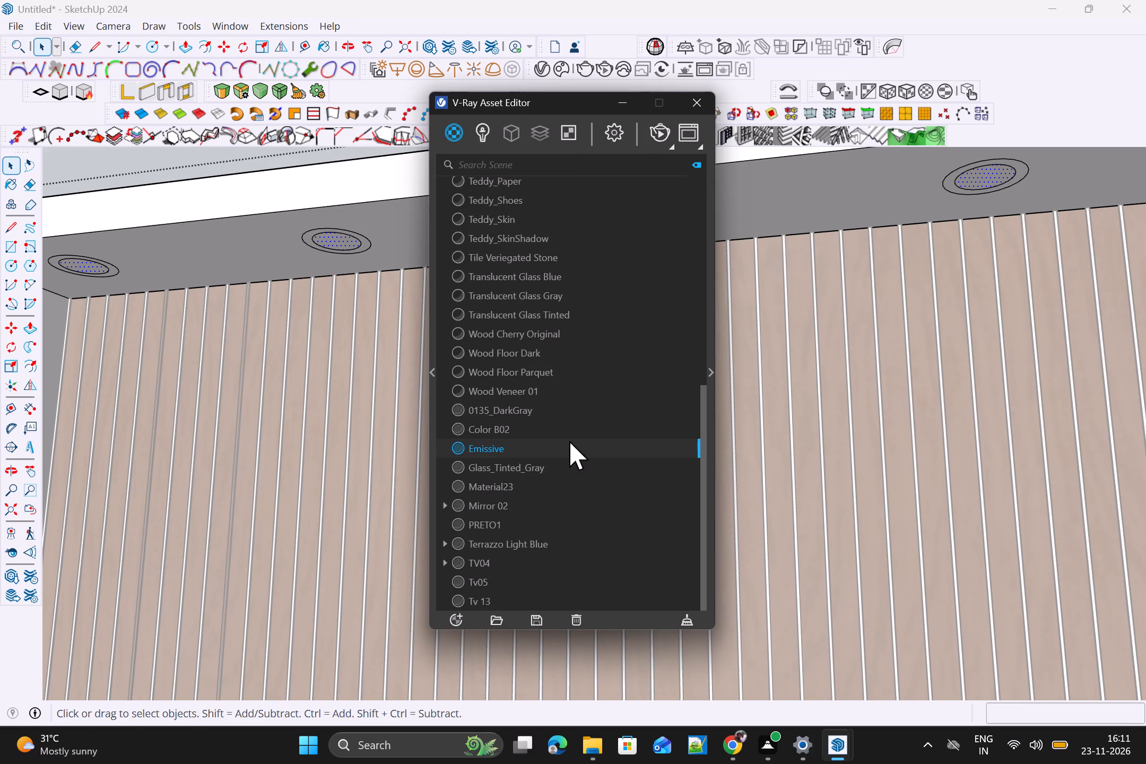
right_click(595, 449)
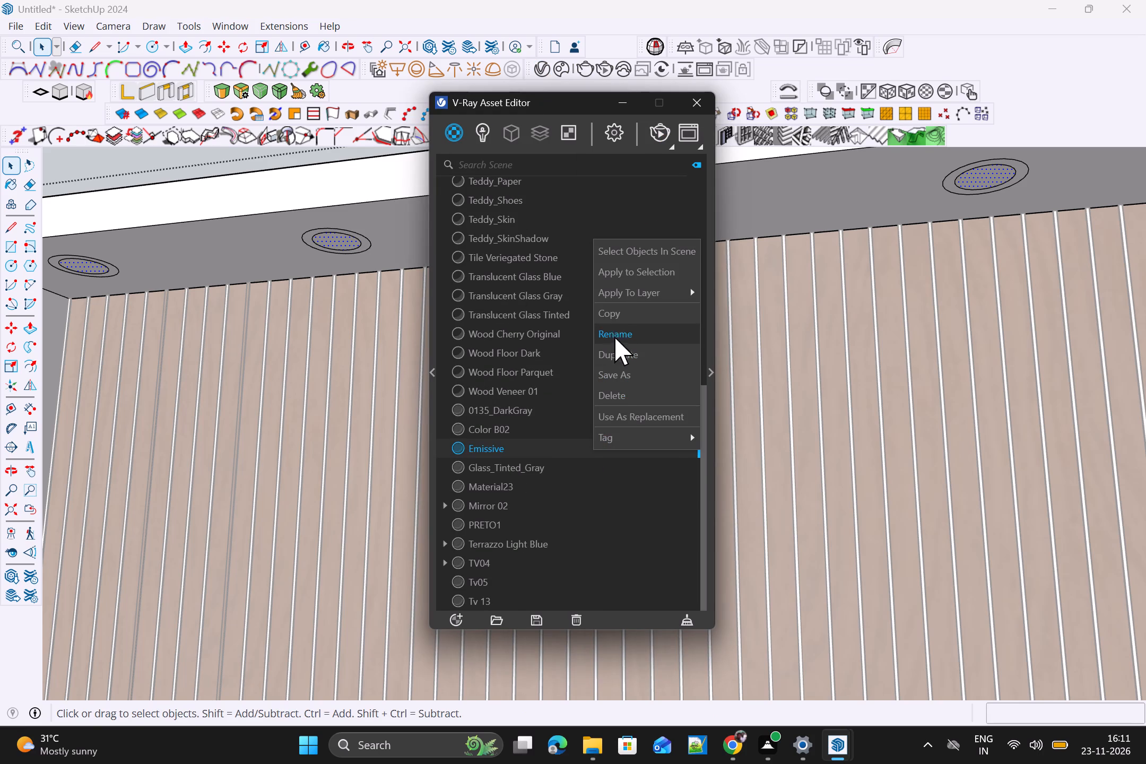
left_click_drag(643, 269, 648, 271)
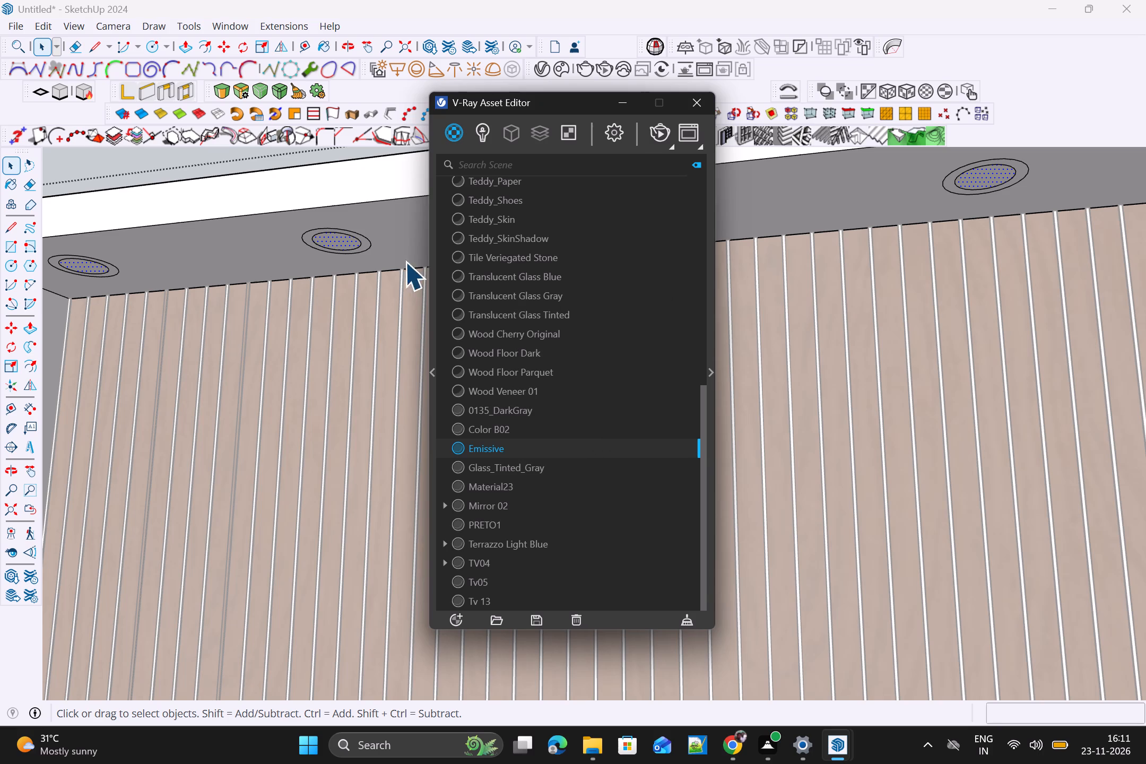
Set the Emissive material's colour temperature to 3000 K.
left_click(711, 373)
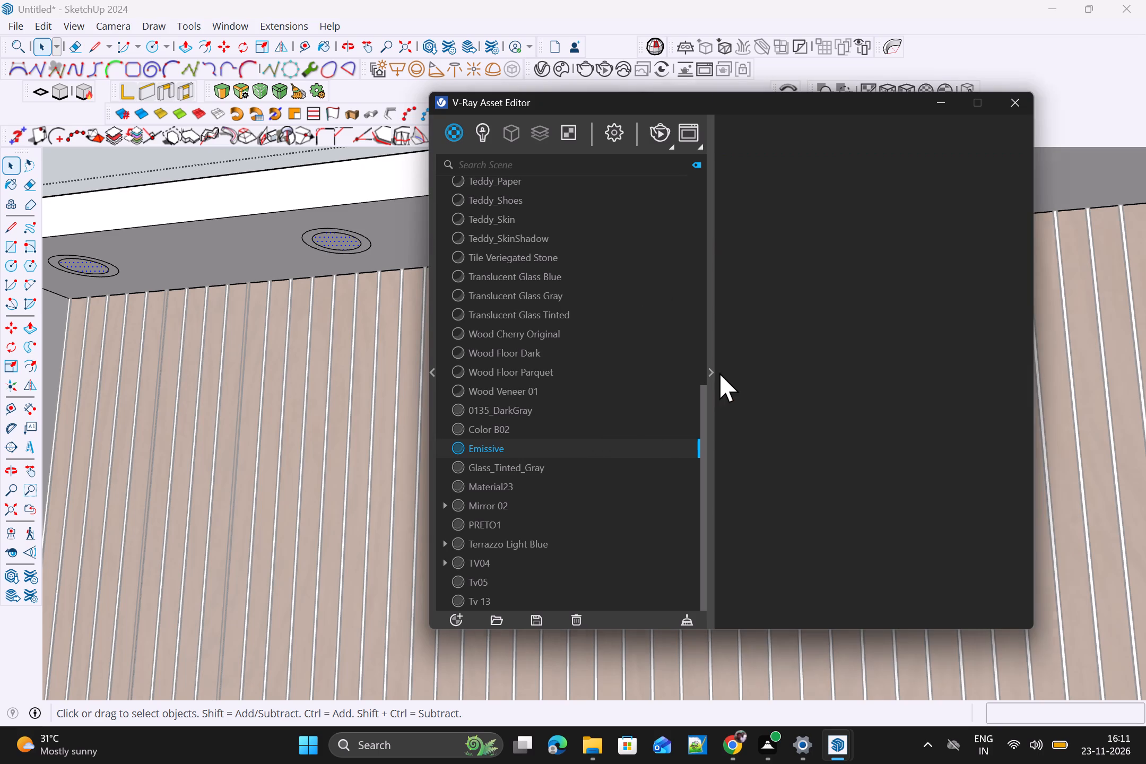
left_click(836, 372)
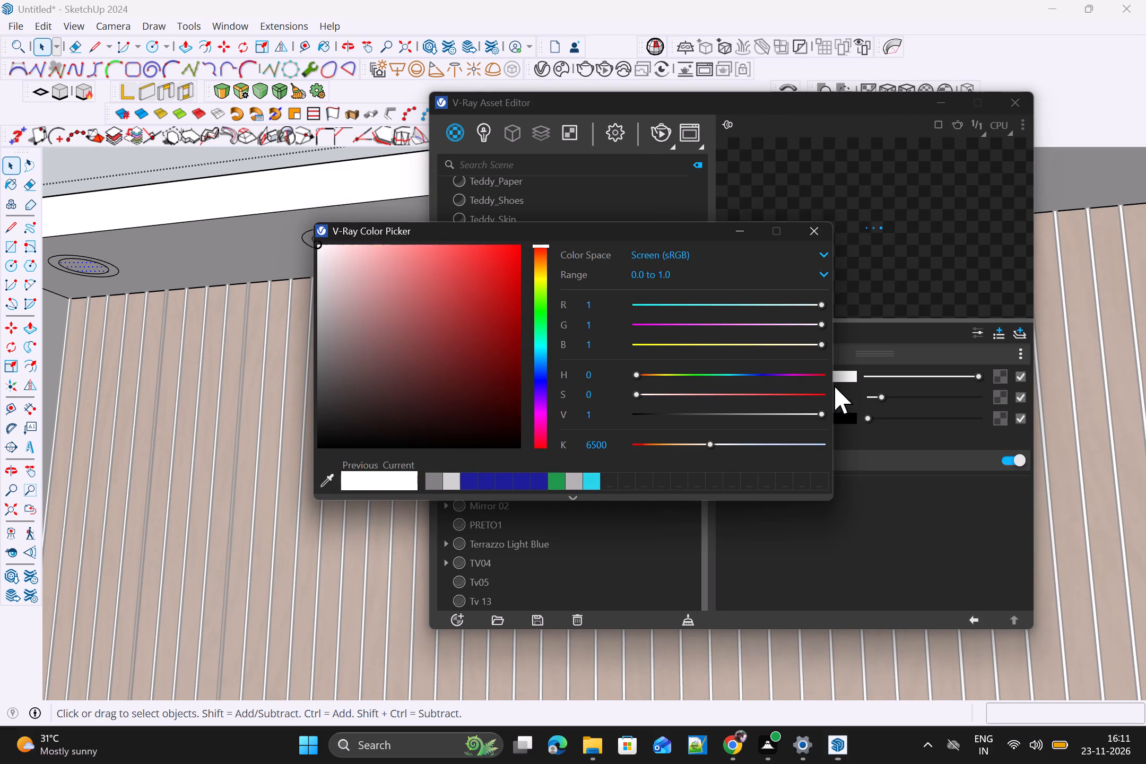
left_click(595, 439)
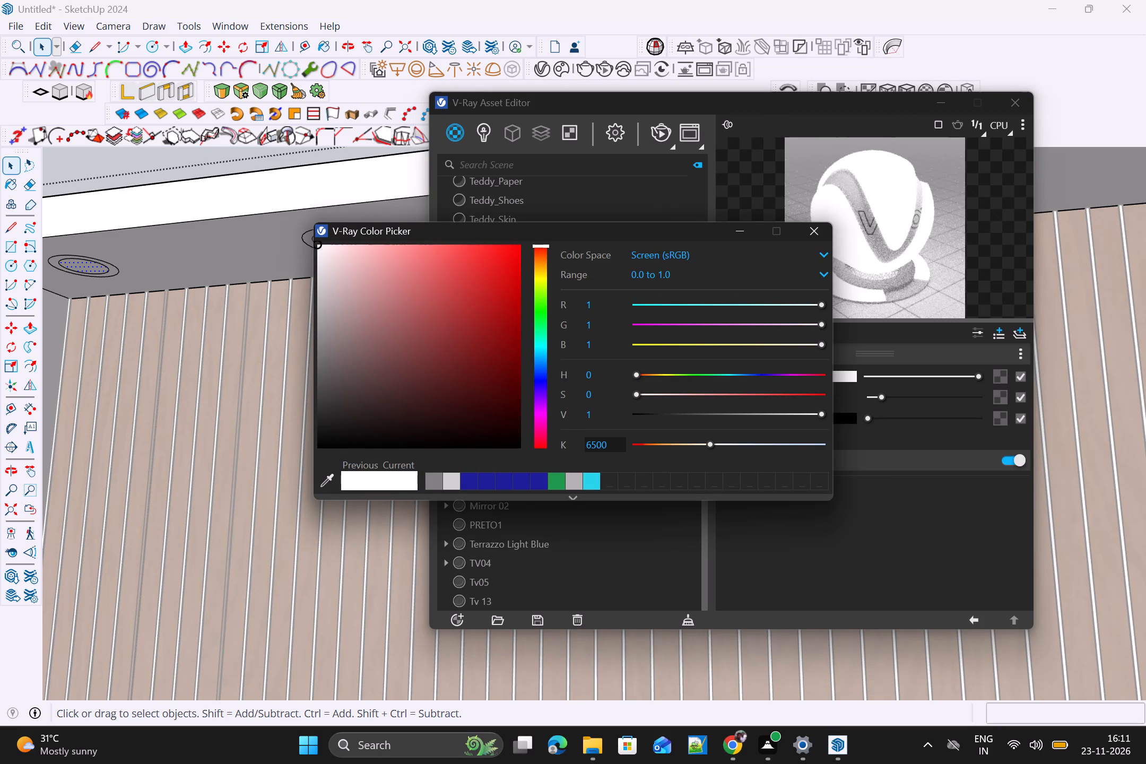
key("BackSpace")
key("BackSpace")
key("BackSpace")
type("30")
key("Return")
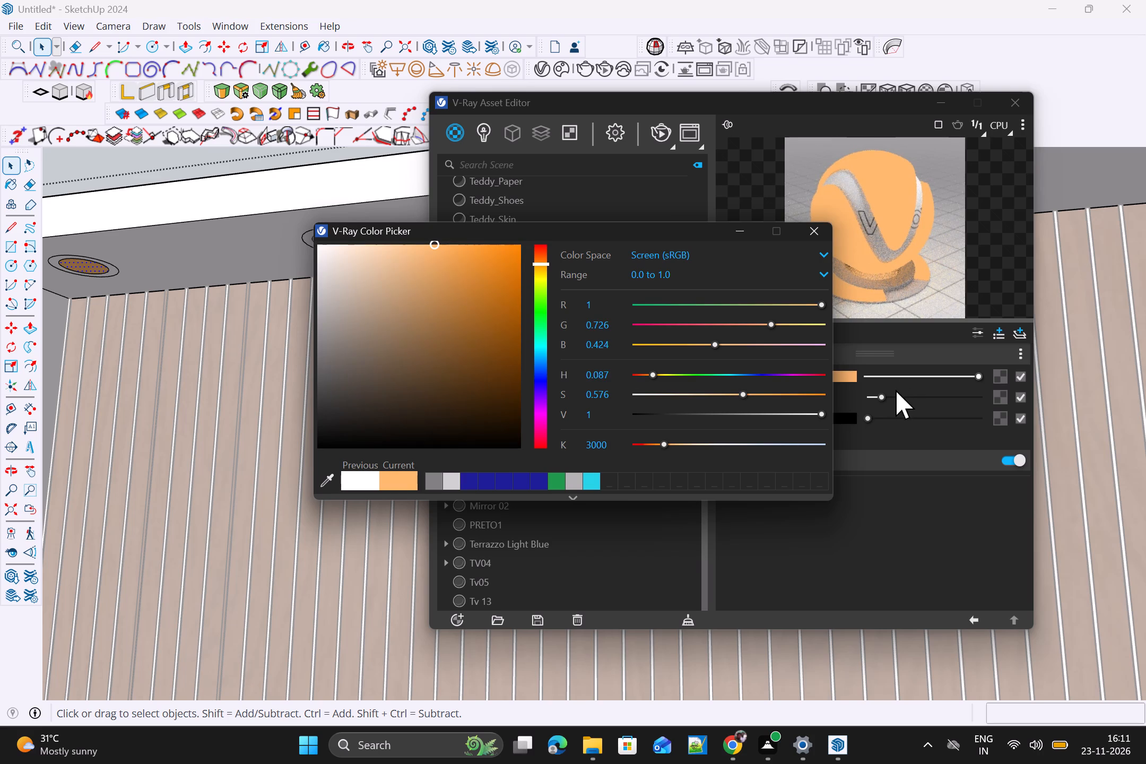
Set the Emissive material's intensity to 8.4 and close the material and colour windows.
left_click_drag(881, 399, 961, 397)
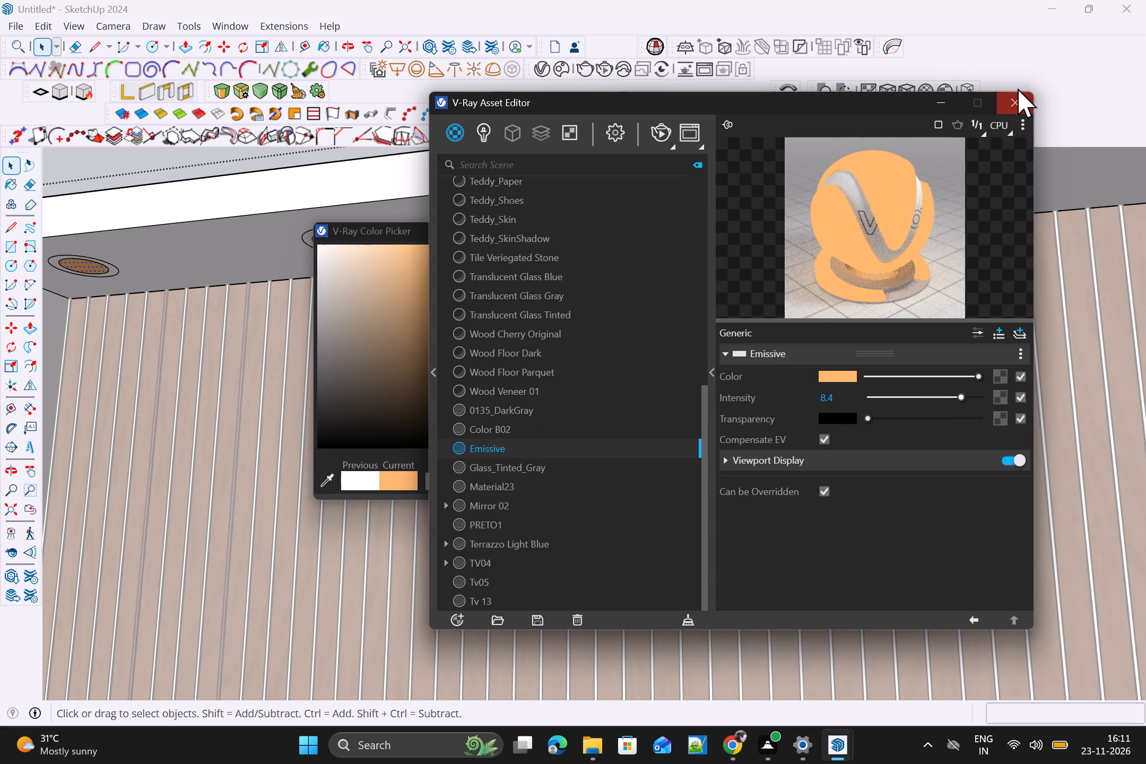
left_click_drag(1018, 101, 1027, 101)
left_click(819, 229)
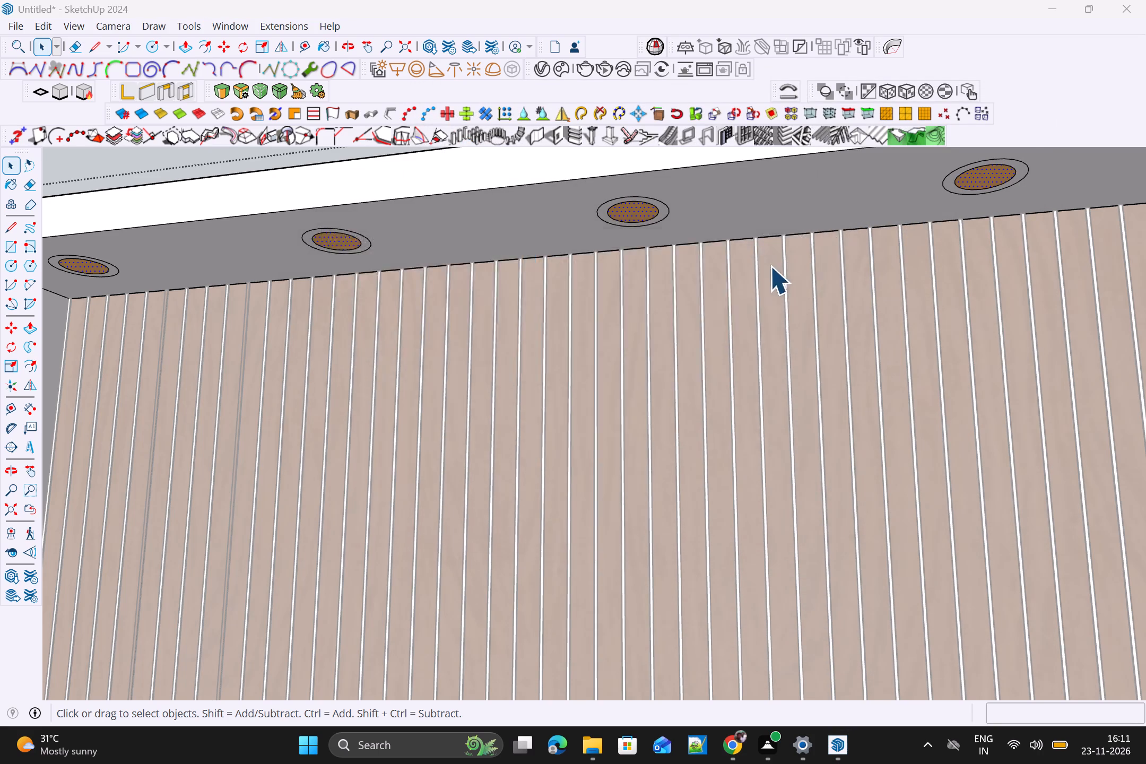
Push the inner circle face of the first downlight, beside the side post, 3/4" up into the beam.
scroll(774, 273, "down", 6)
scroll(347, 264, "up", 4)
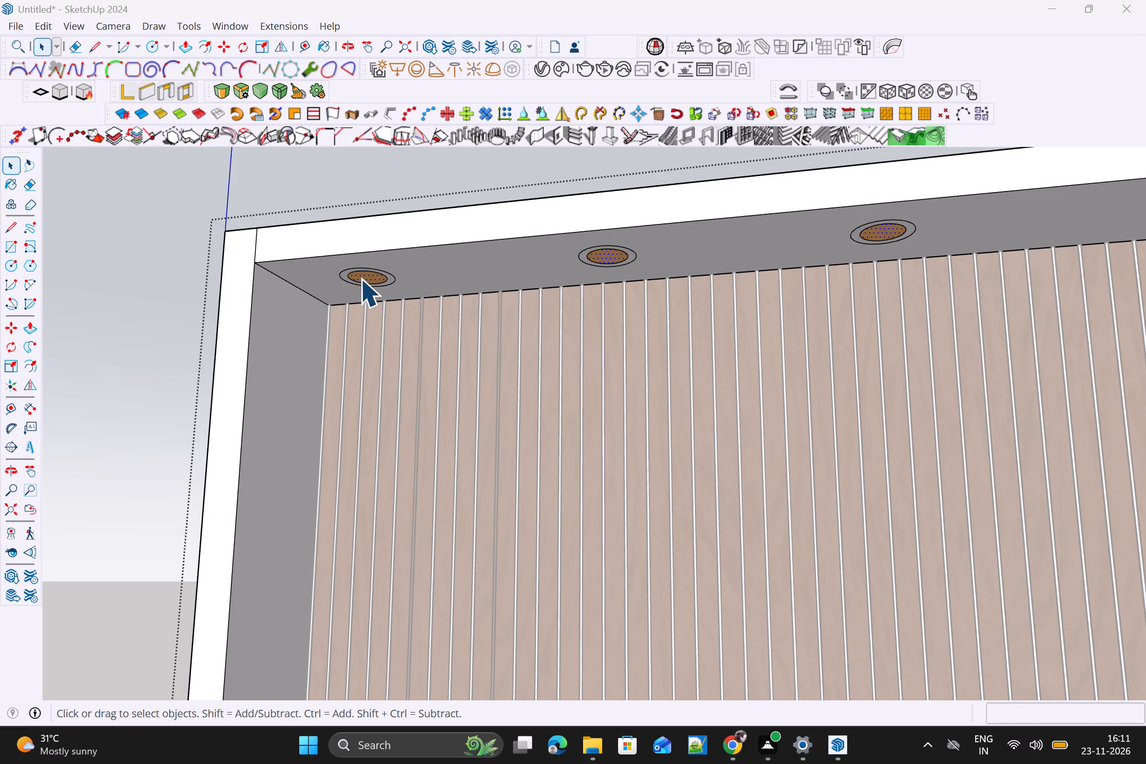
key("p")
scroll(352, 265, "up", 11)
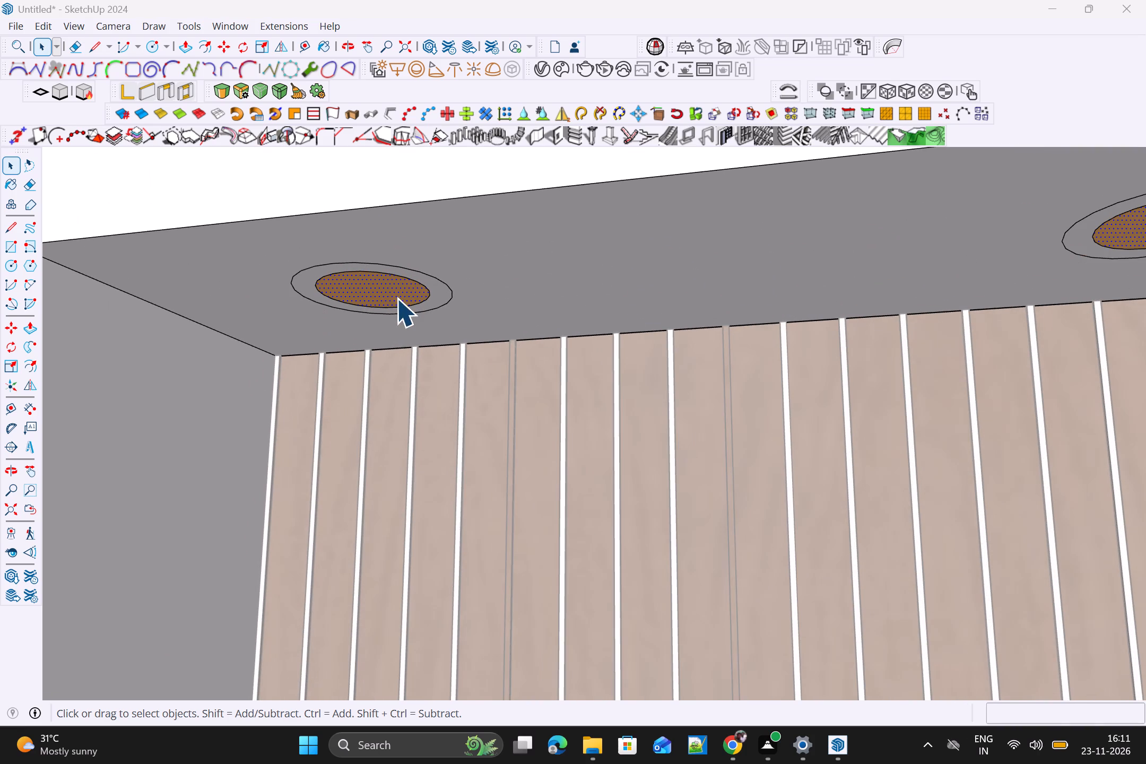
key("space")
left_click(395, 288)
left_click(397, 293)
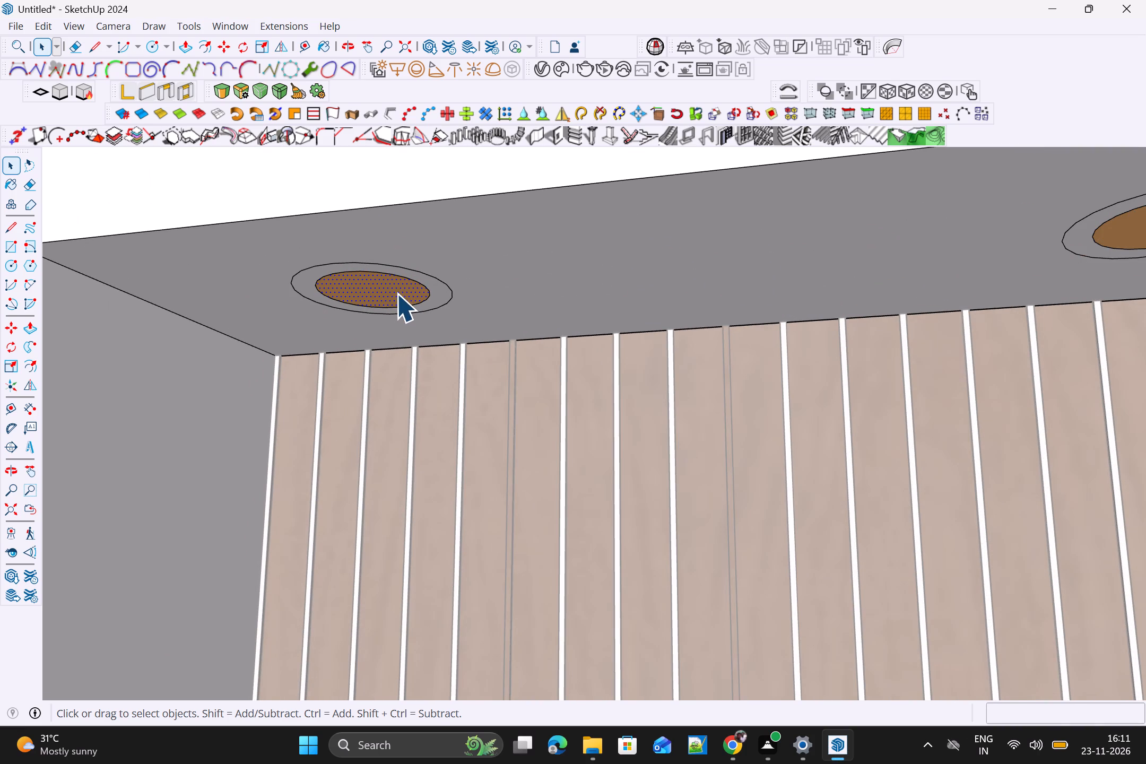
key("p")
scroll(391, 290, "up", 5)
left_click(389, 289)
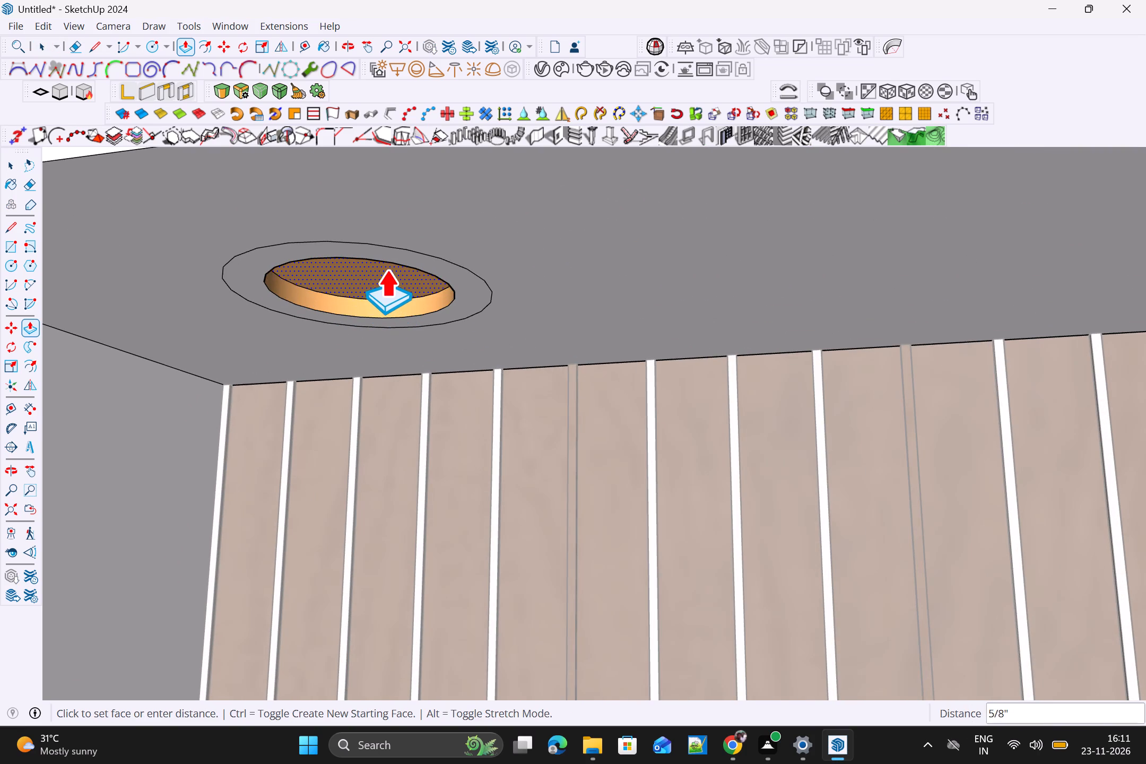
scroll(384, 261, "up", 4)
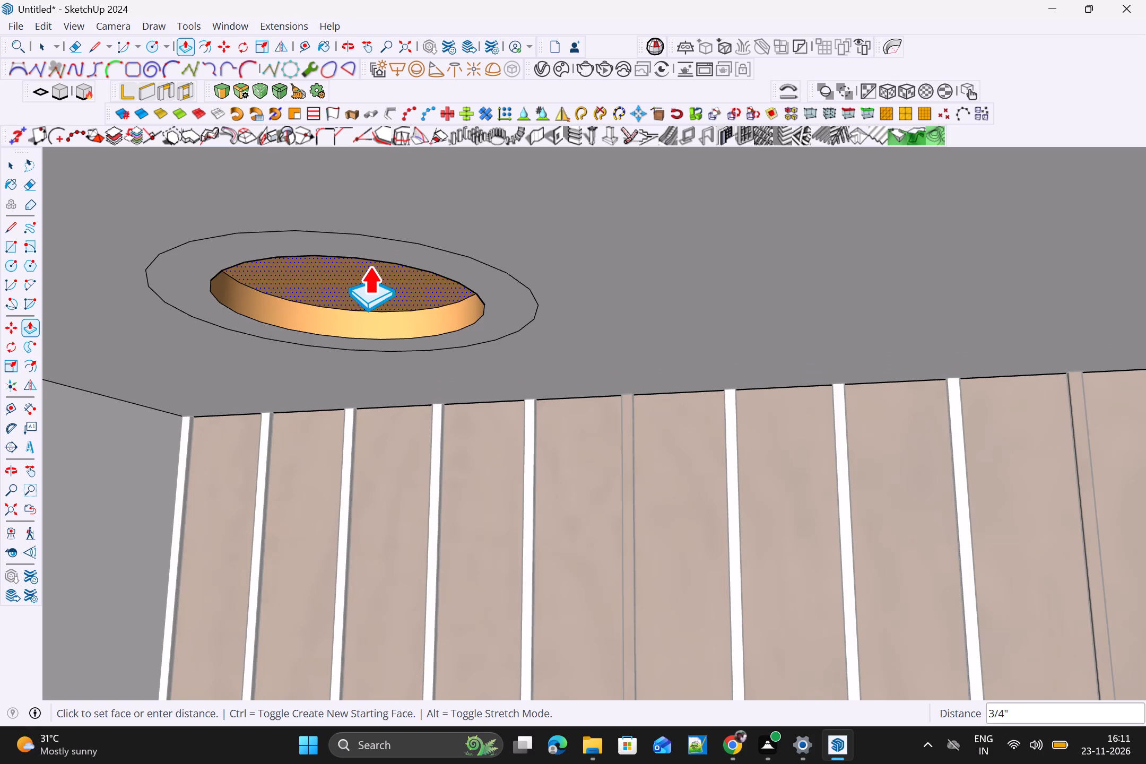
left_click(370, 265)
scroll(393, 292, "down", 14)
scroll(840, 302, "down", 2)
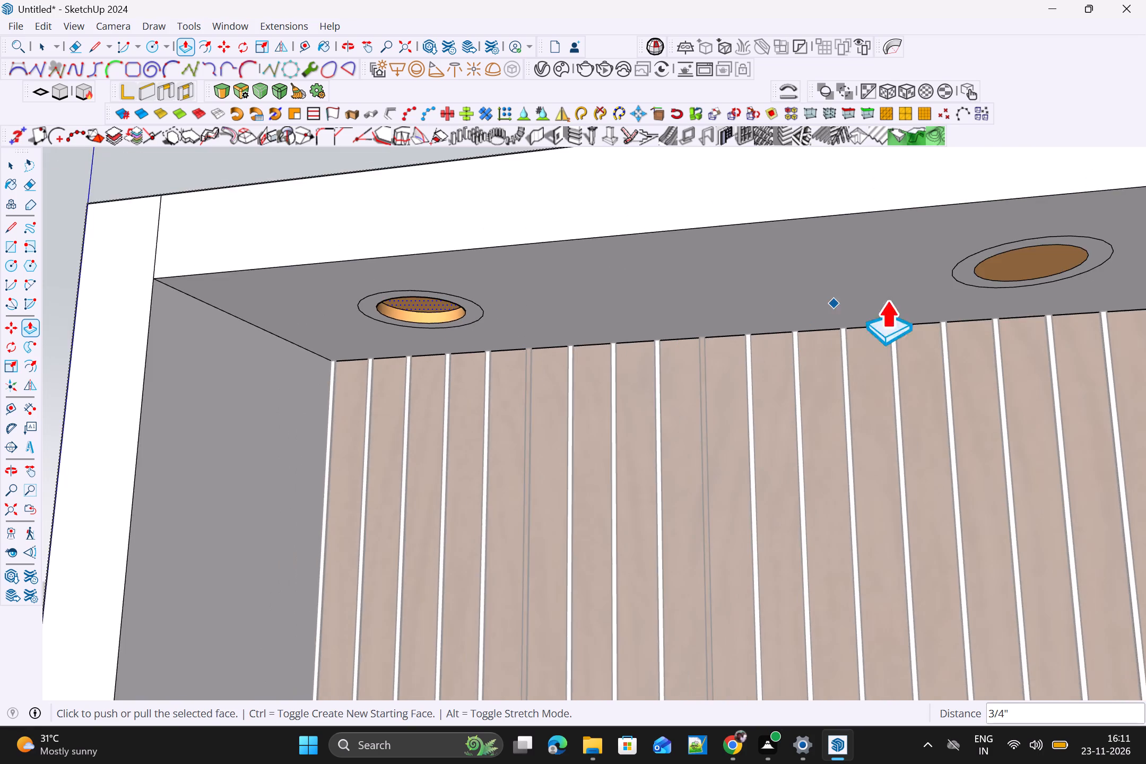
Push the second downlight's inner circle face 3/4" up into the beam.
scroll(1011, 290, "up", 5)
key("space")
left_click(1011, 270)
key("p")
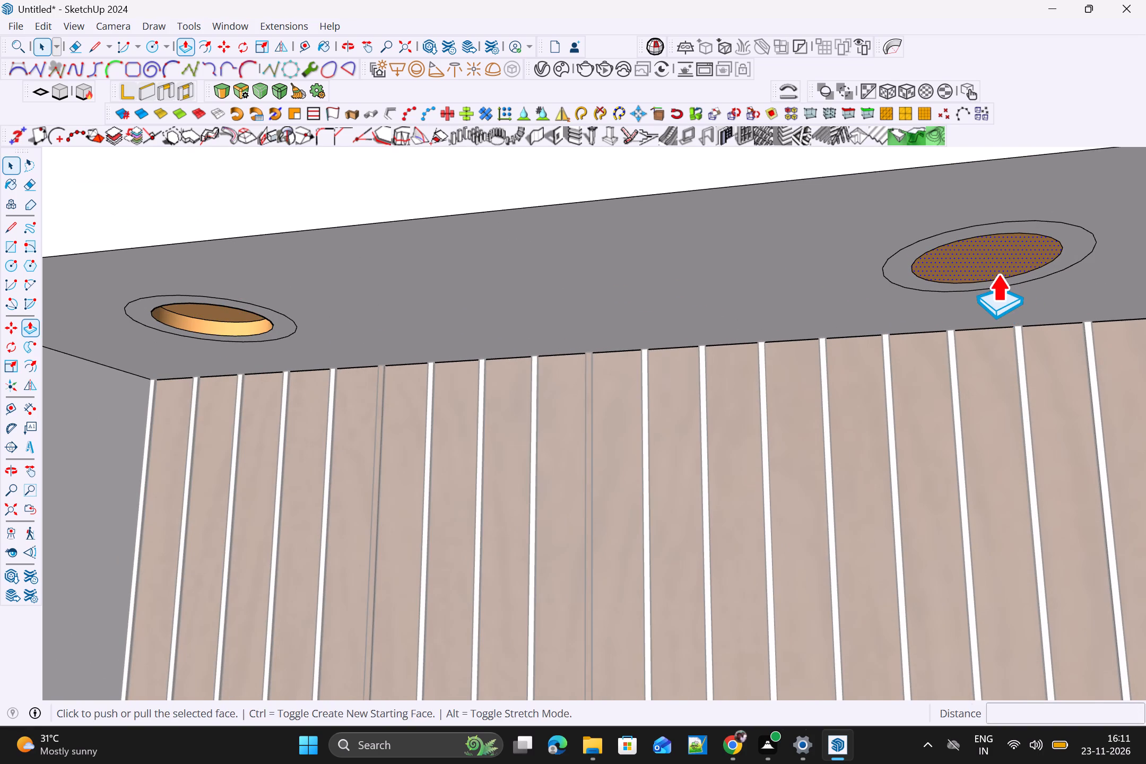
double_click(995, 262)
scroll(992, 262, "down", 12)
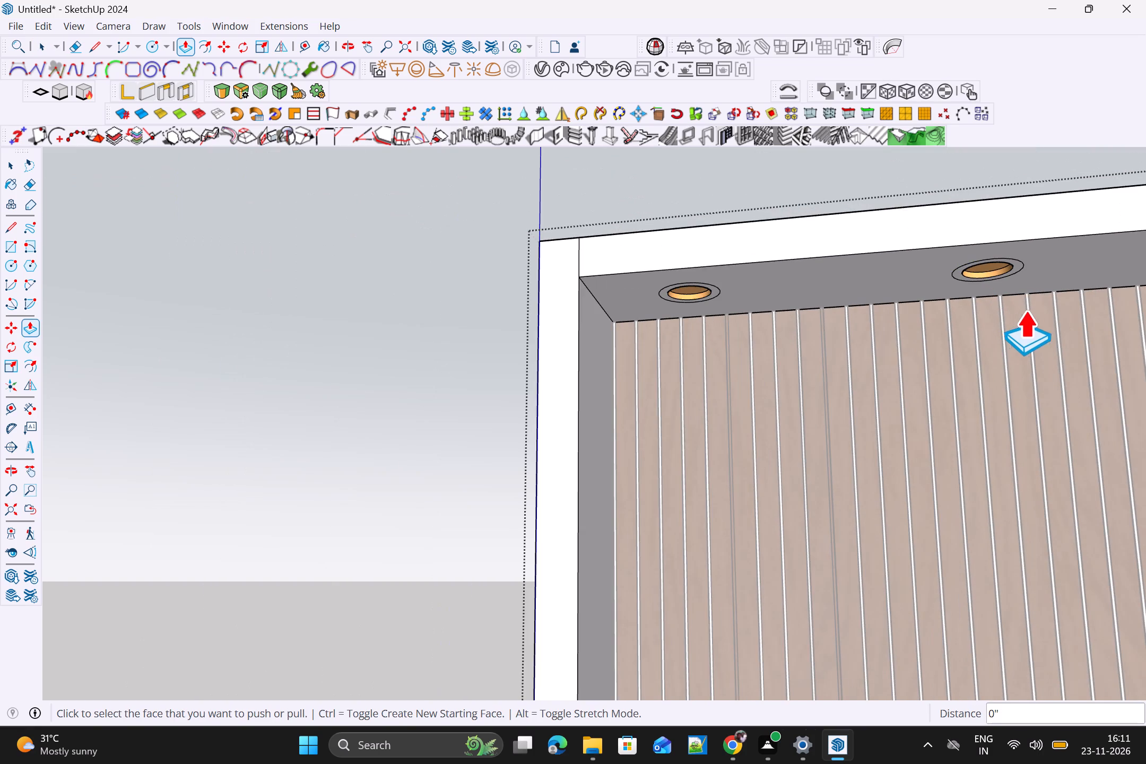
Repeat the 3/4" upward push on the inner circle faces of the third and fourth downlights along the beam.
scroll(1024, 310, "up", 1, "shift")
scroll(750, 324, "down", 13, "shift")
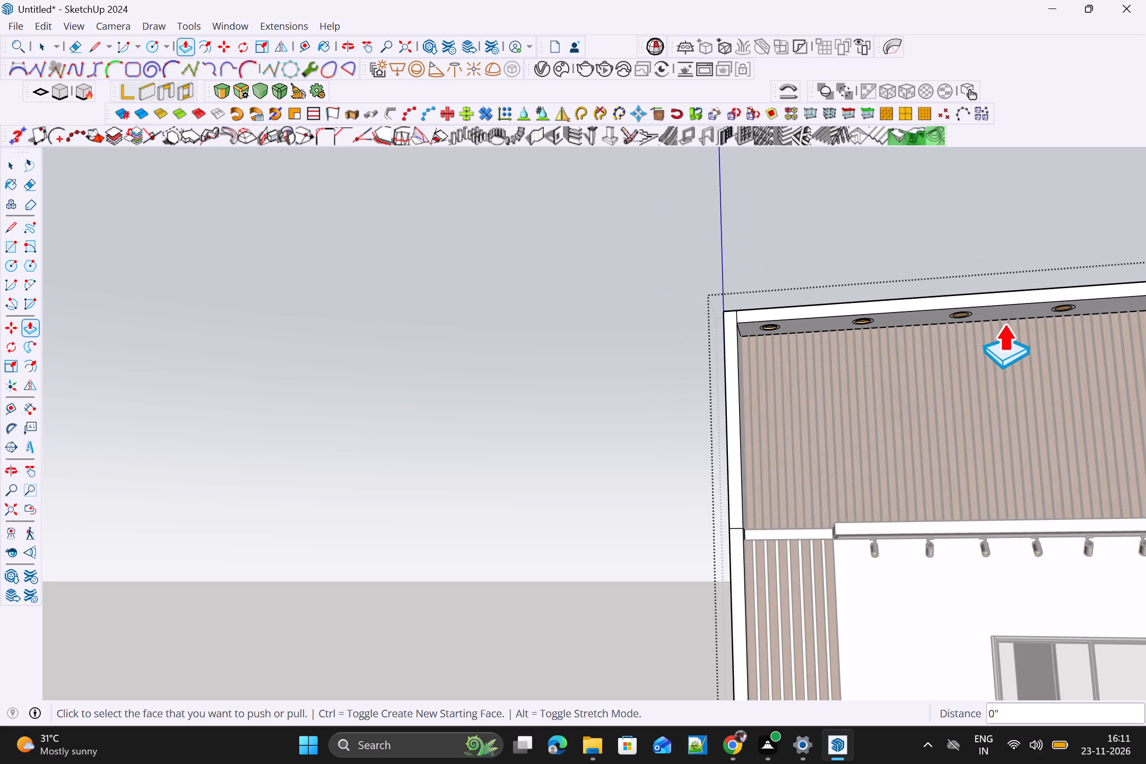
middle_click_drag(683, 327, 679, 327, "shift")
scroll(681, 327, "up", 1, "shift")
scroll(841, 328, "down", 7)
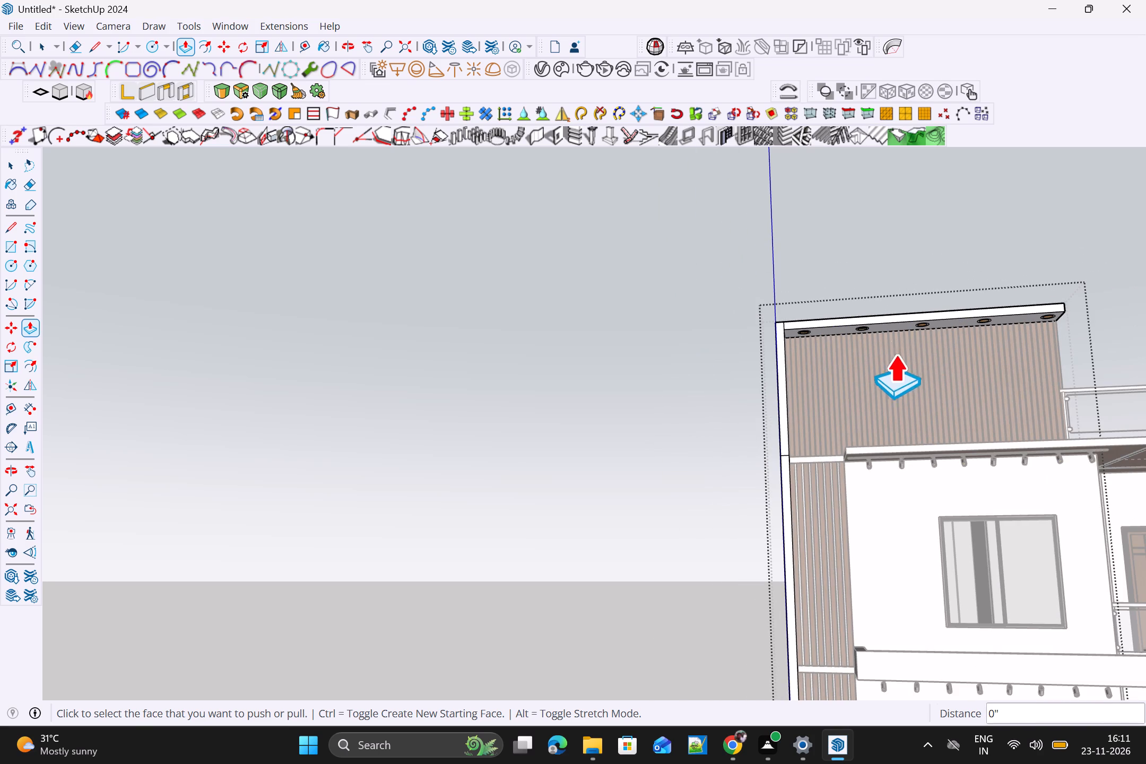
middle_click_drag(885, 354, 620, 366, "shift")
scroll(625, 366, "up", 1, "shift")
scroll(688, 331, "up", 19)
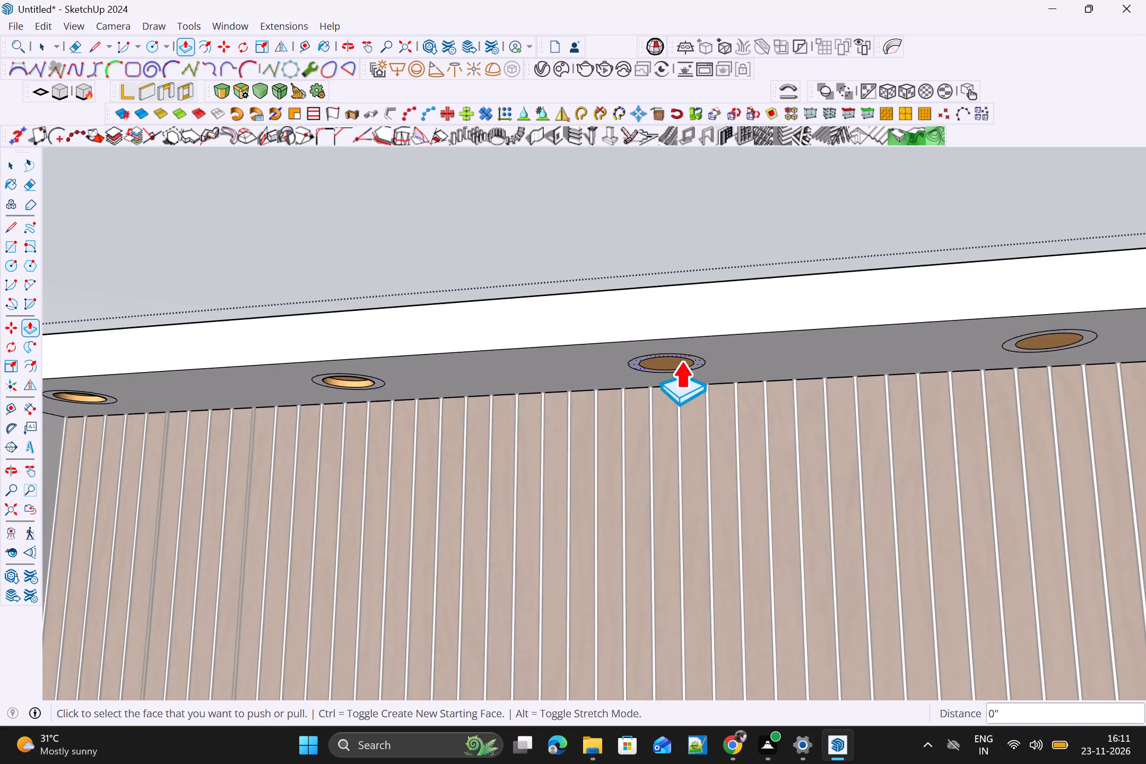
scroll(681, 360, "up", 4)
double_click(654, 366)
scroll(662, 366, "down", 12)
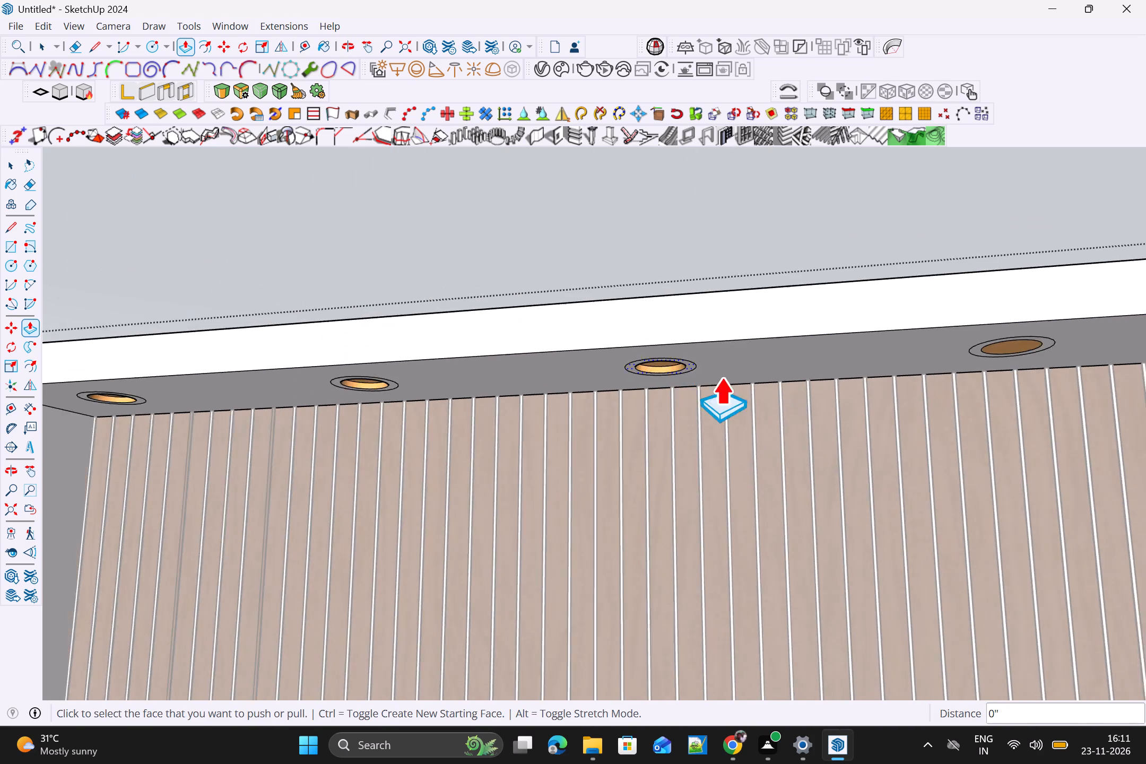
scroll(933, 371, "up", 6)
scroll(864, 349, "up", 5)
double_click(827, 342)
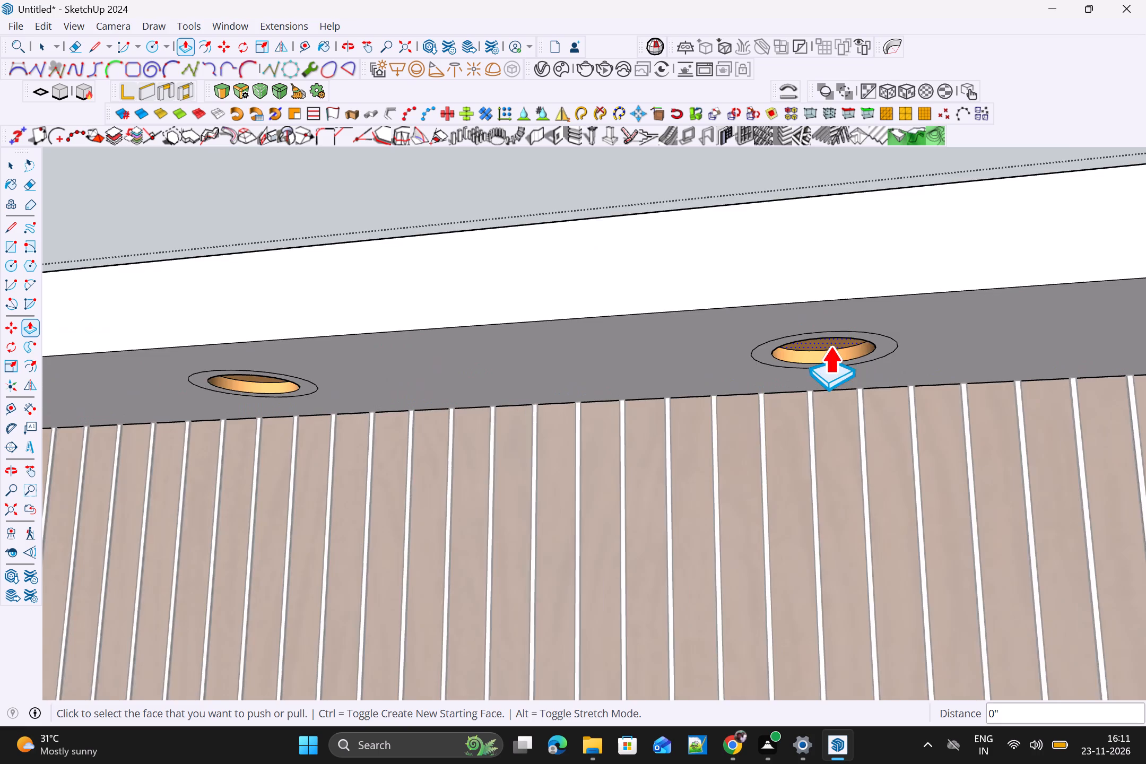
Repeat the 3/4" upward push on the fifth downlight's inner circle, at the beam's free end.
scroll(840, 348, "down", 11)
scroll(1012, 363, "up", 1, "shift")
middle_click_drag(988, 364, 717, 395, "shift")
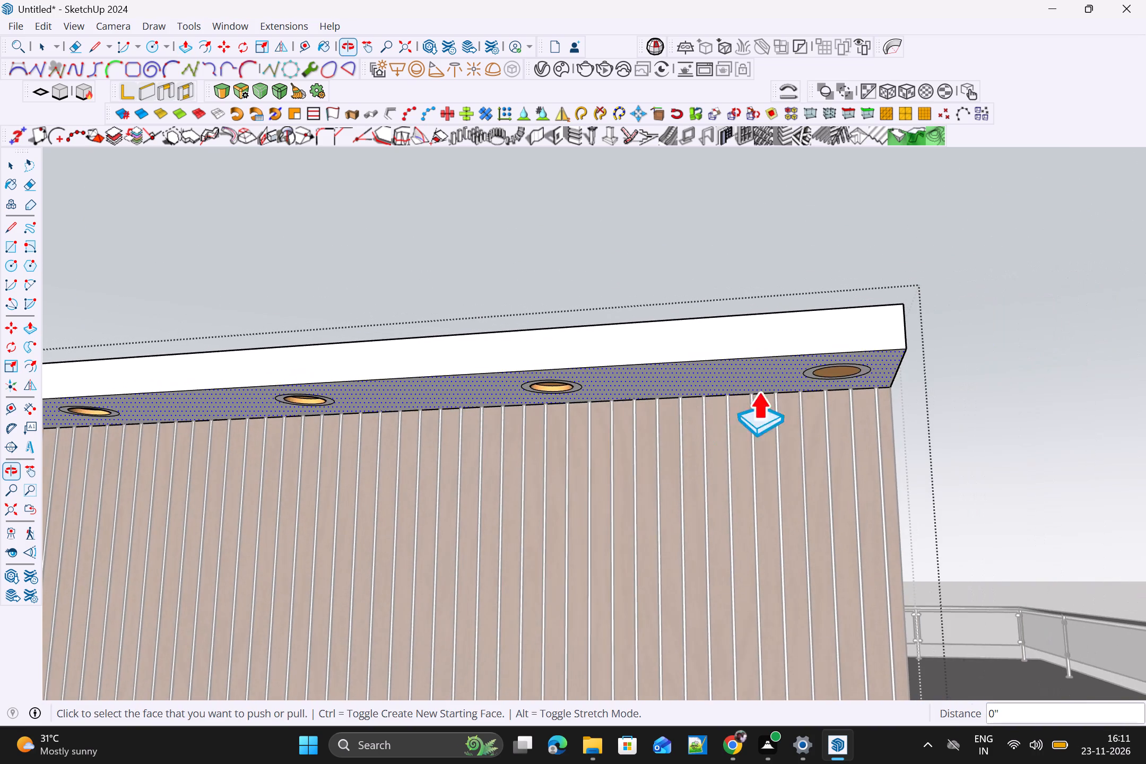
scroll(859, 356, "up", 10)
double_click(798, 380)
scroll(808, 380, "down", 6)
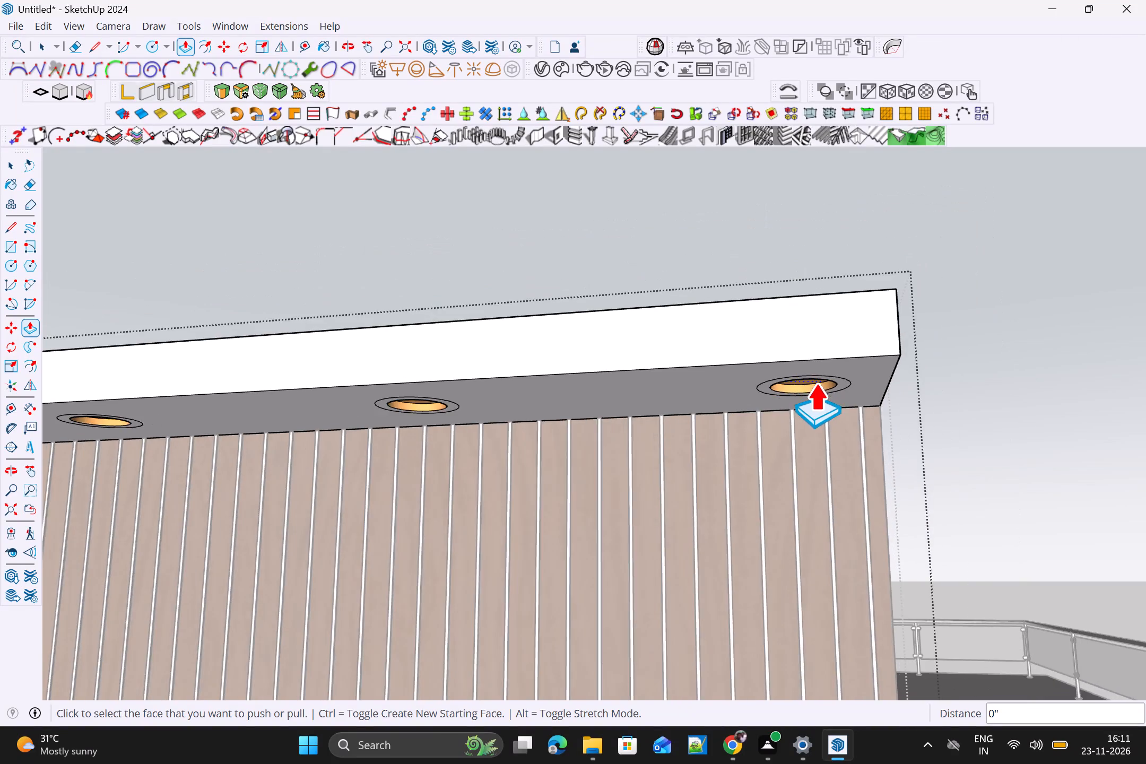
scroll(816, 382, "down", 10)
key("space")
scroll(157, 346, "down", 5)
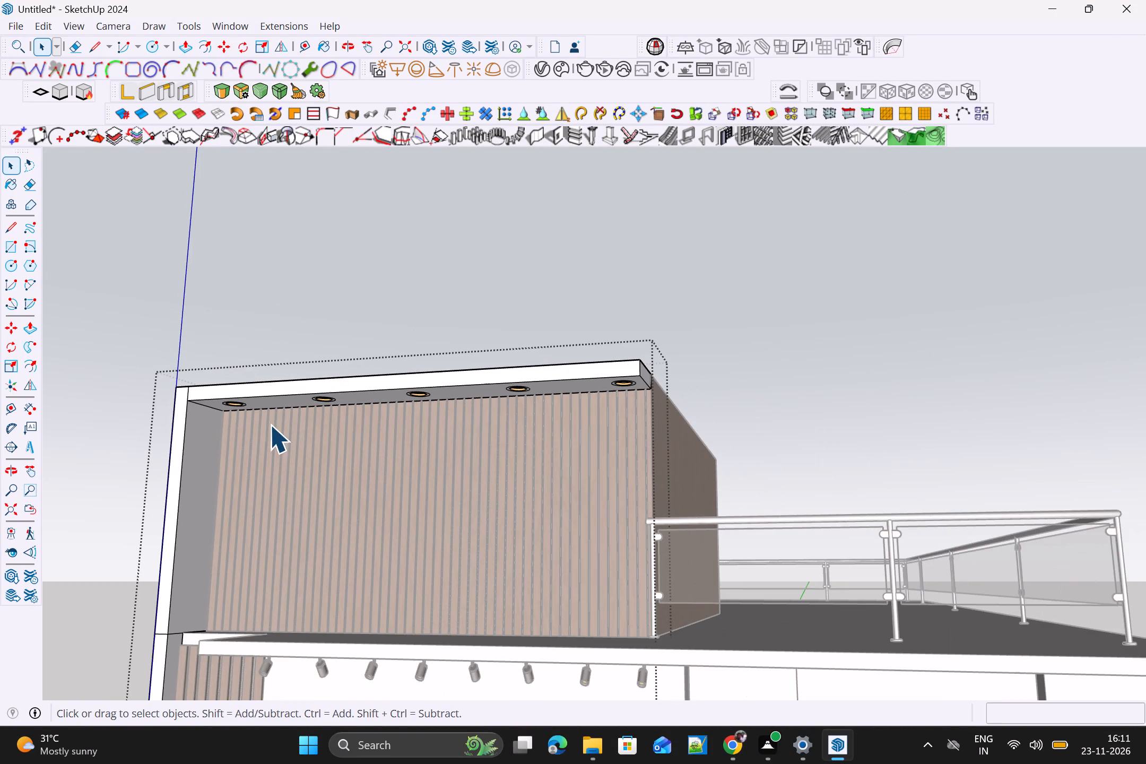
Paint the rooftop beam's underside around the downlights with 0056_Yellow from the Colors-Named collection.
middle_click_drag(410, 389, 559, 276, "shift")
scroll(572, 280, "up", 5)
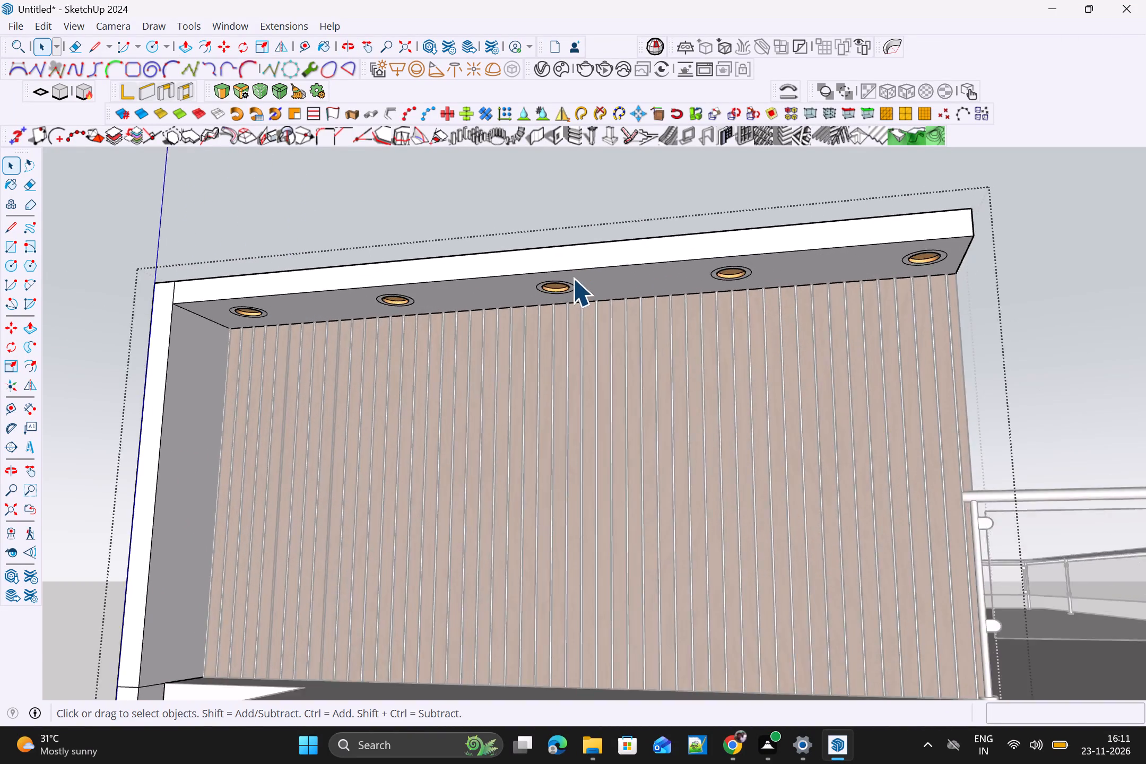
scroll(572, 278, "up", 4)
left_click(616, 279)
scroll(619, 292, "up", 4)
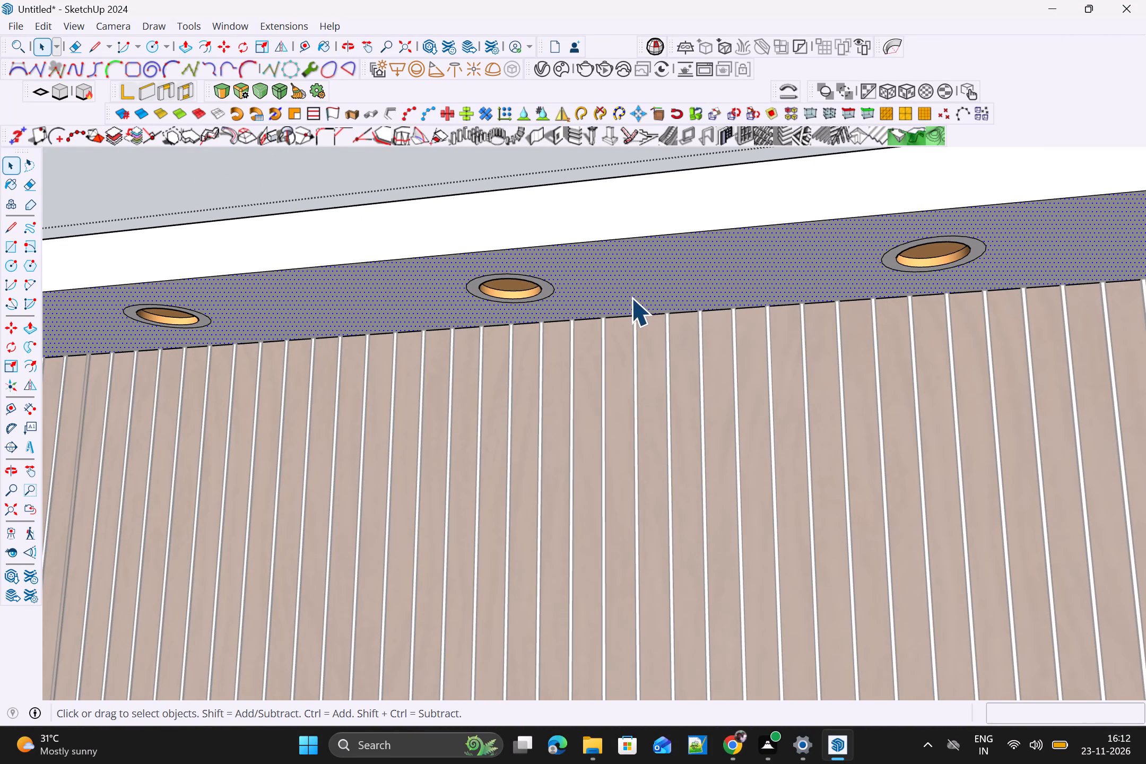
key("b")
left_click(561, 450)
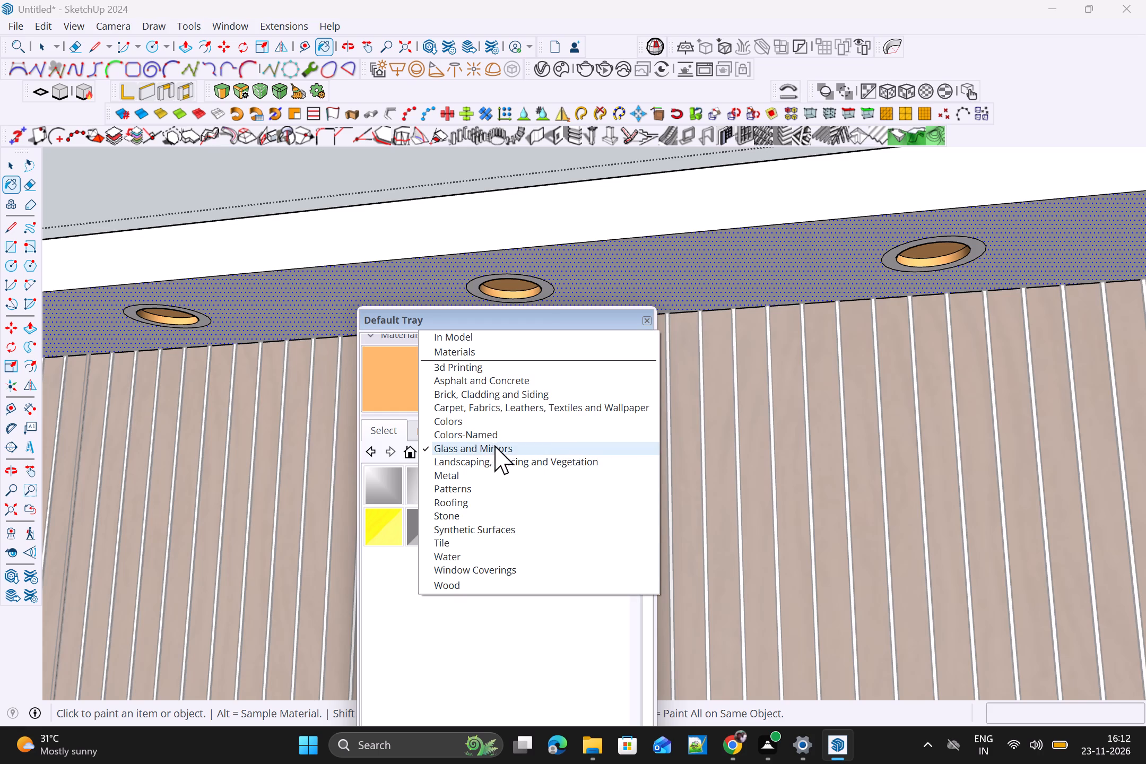
left_click(489, 439)
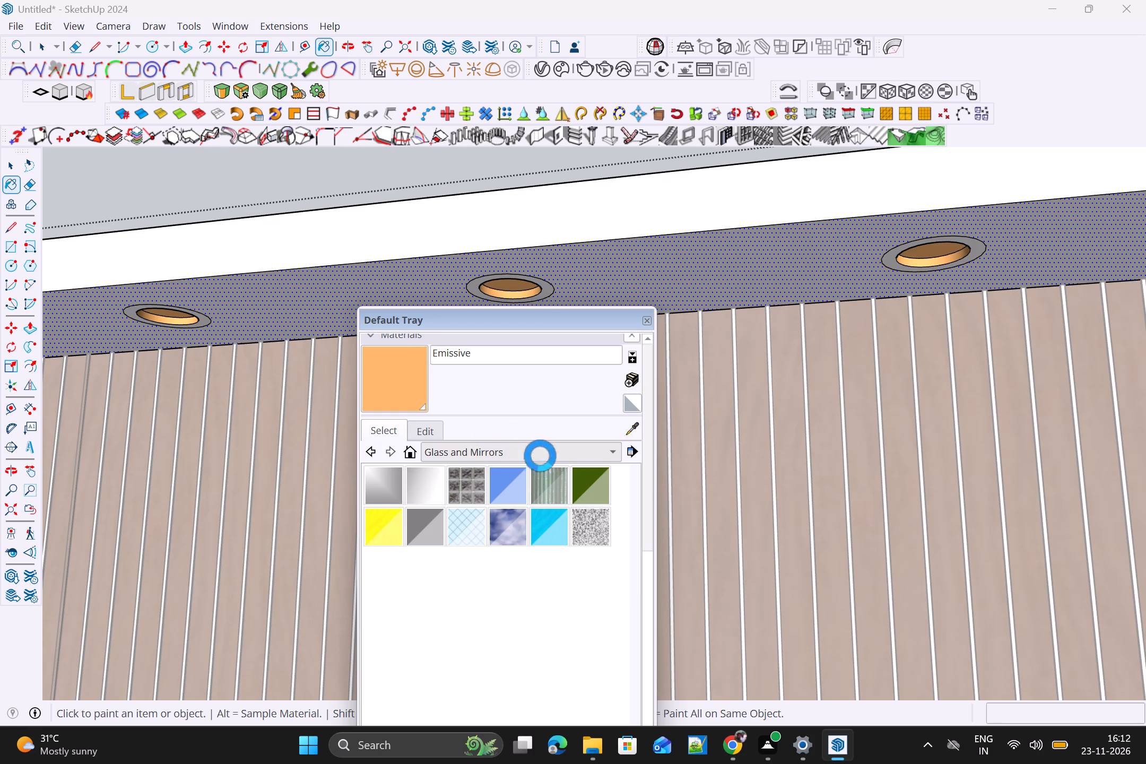
scroll(520, 511, "down", 4)
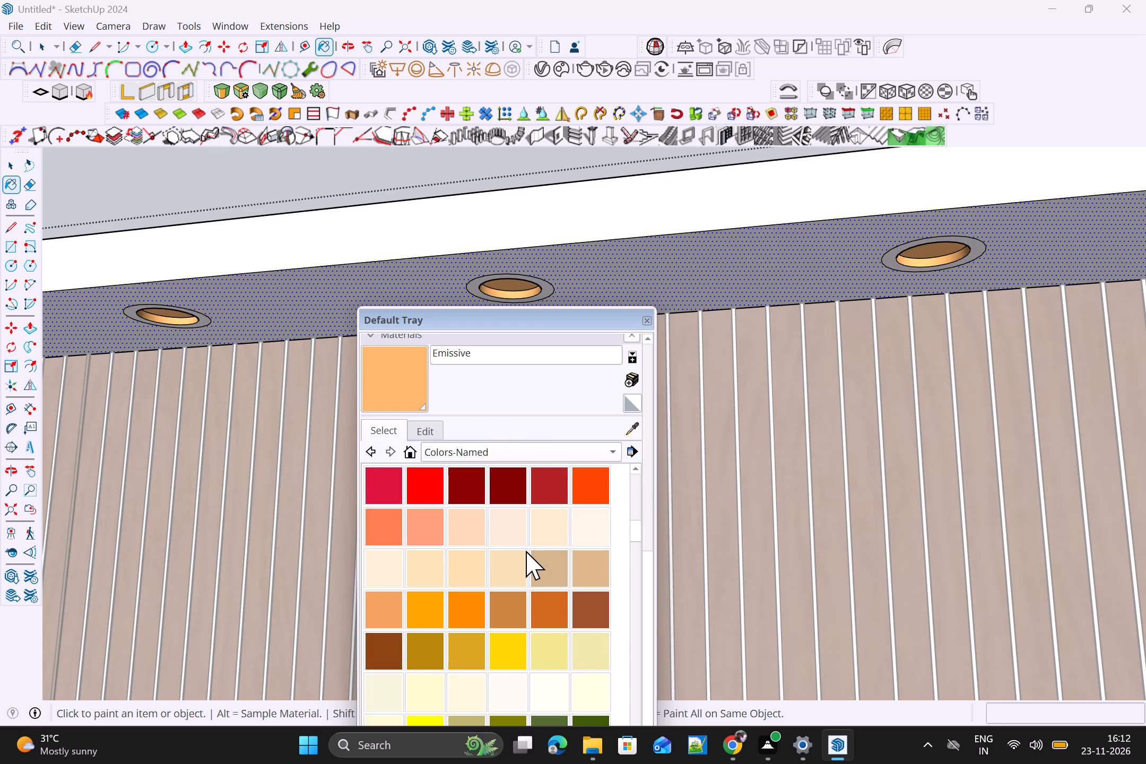
scroll(540, 558, "down", 2)
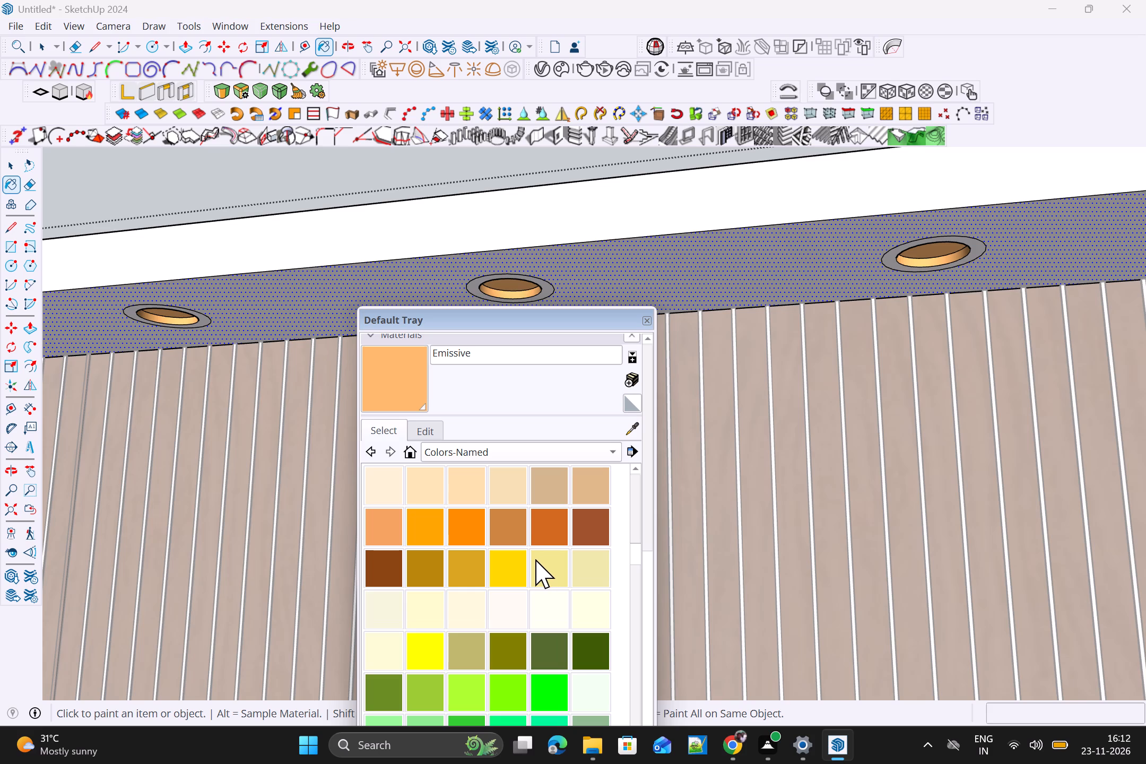
left_click(429, 655)
left_click(767, 281)
Paint the rooftop beam's front face with 0056_Yellow, close the tray and exit the frame group.
scroll(770, 302, "down", 9)
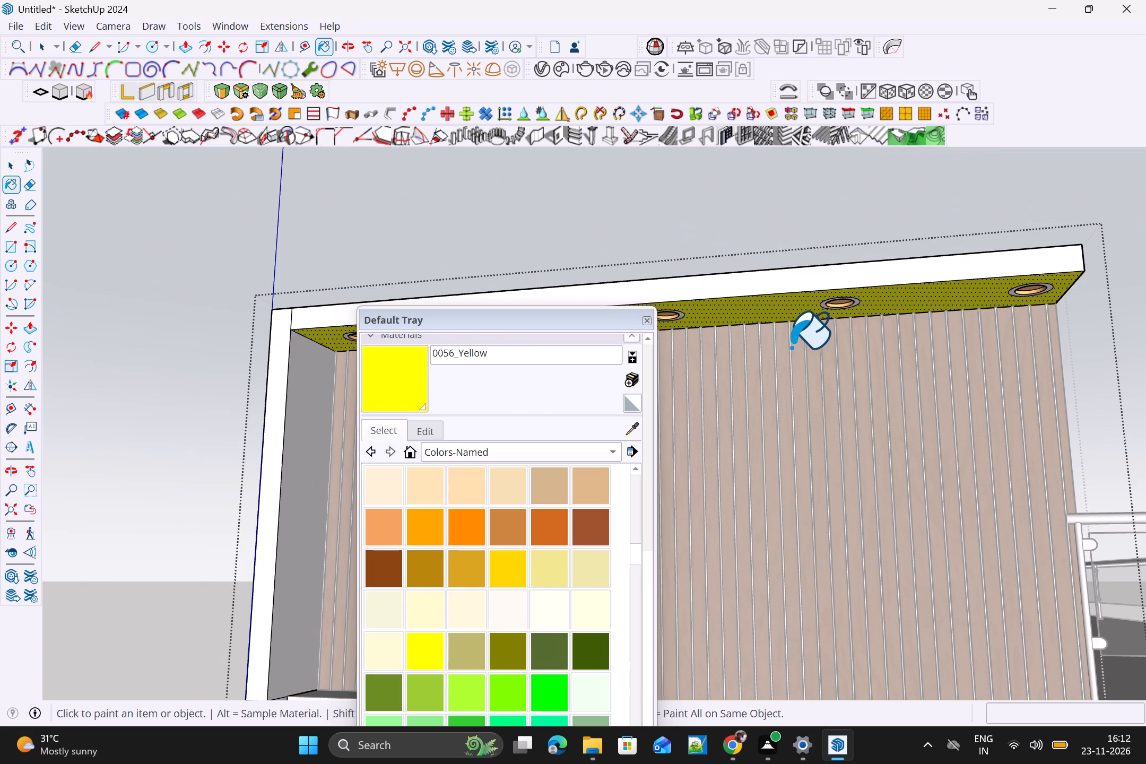
left_click(772, 290)
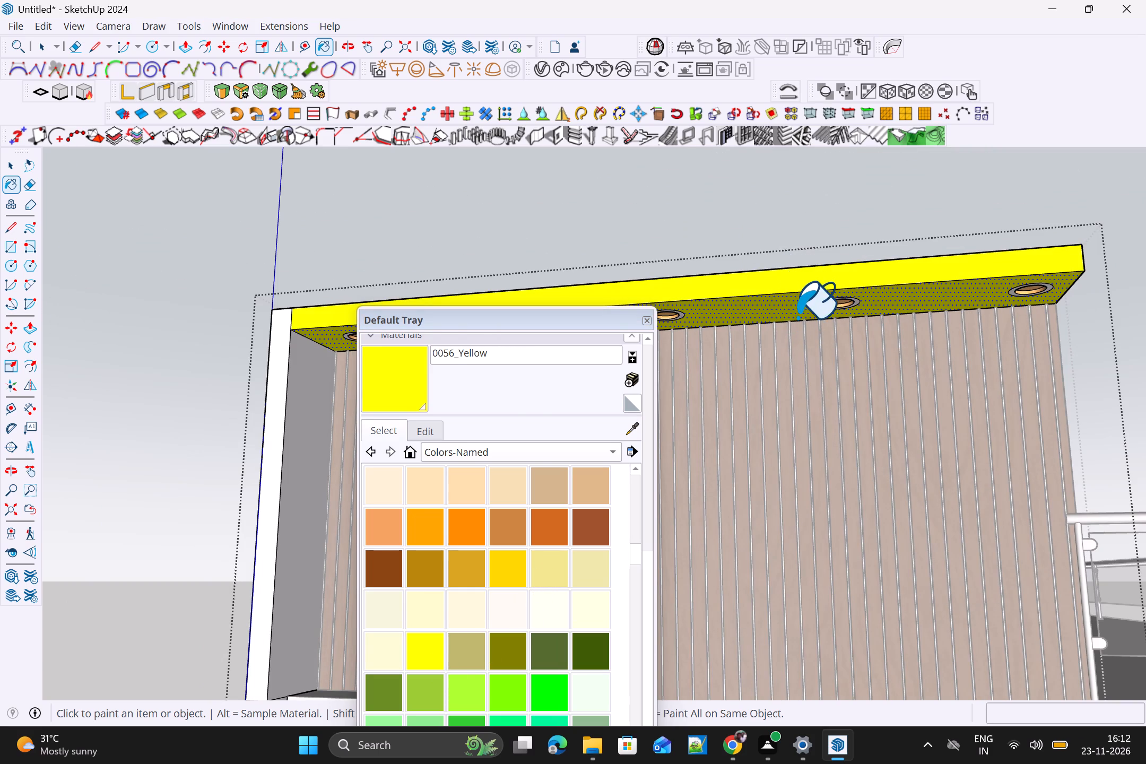
left_click(647, 319)
key("space")
left_click(220, 374)
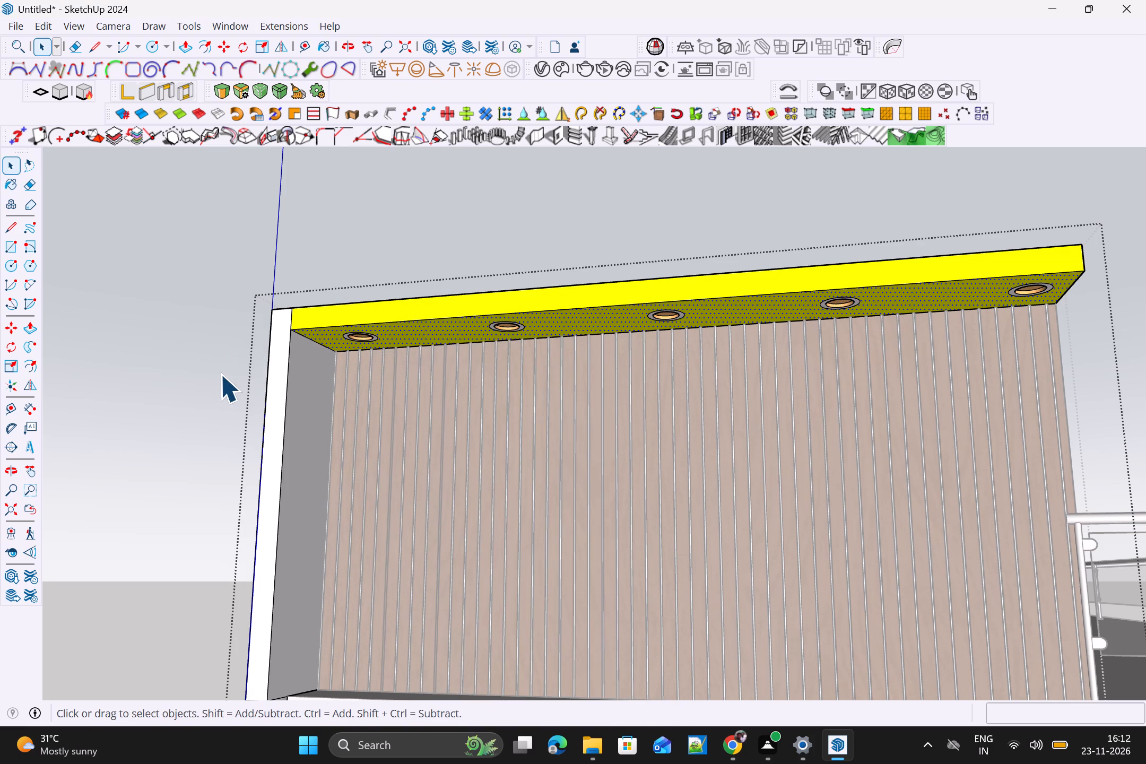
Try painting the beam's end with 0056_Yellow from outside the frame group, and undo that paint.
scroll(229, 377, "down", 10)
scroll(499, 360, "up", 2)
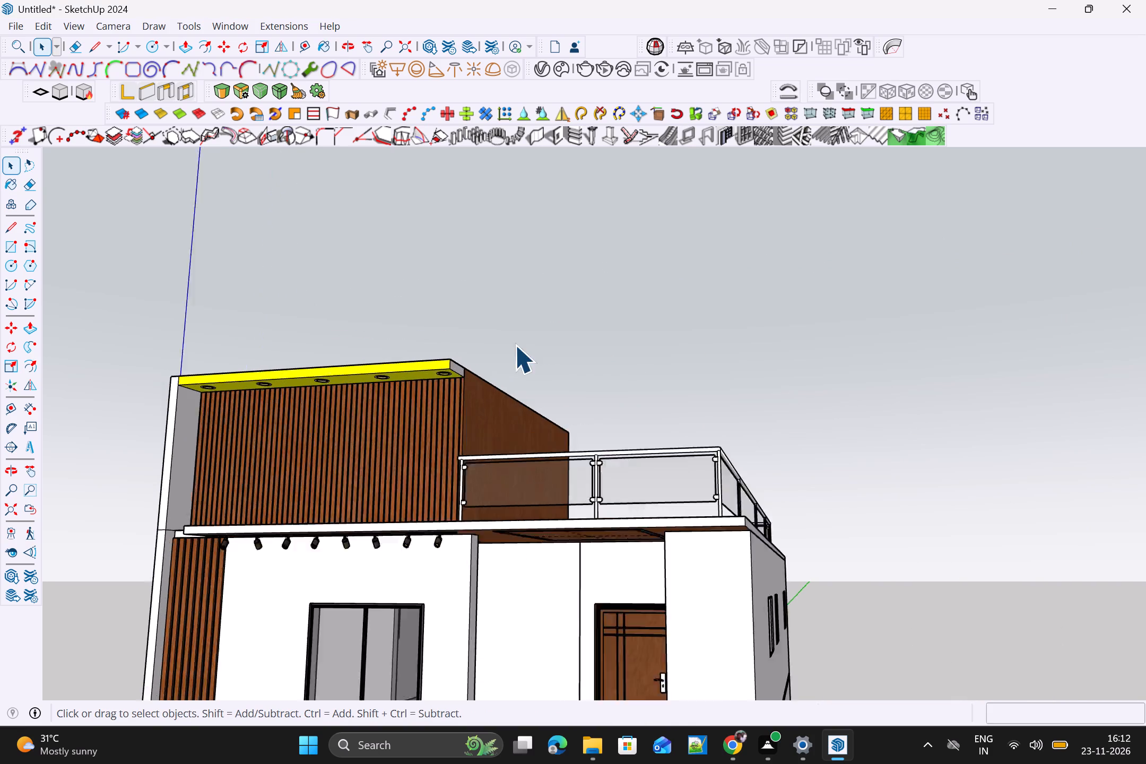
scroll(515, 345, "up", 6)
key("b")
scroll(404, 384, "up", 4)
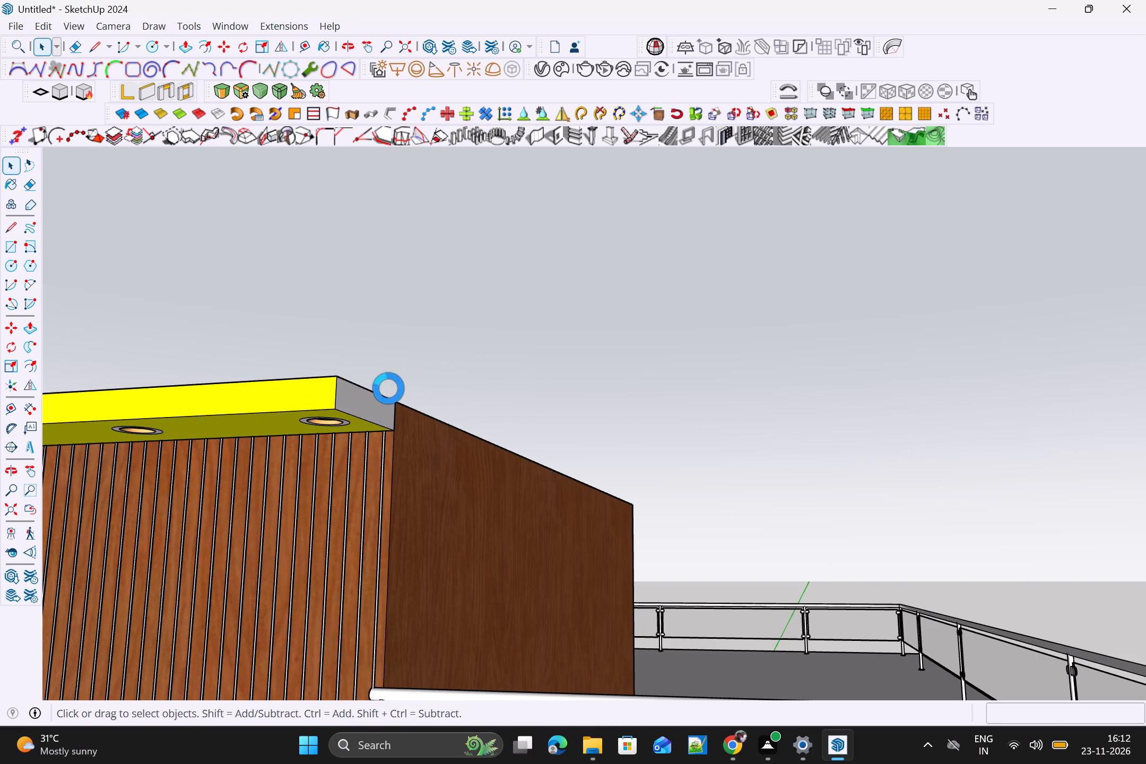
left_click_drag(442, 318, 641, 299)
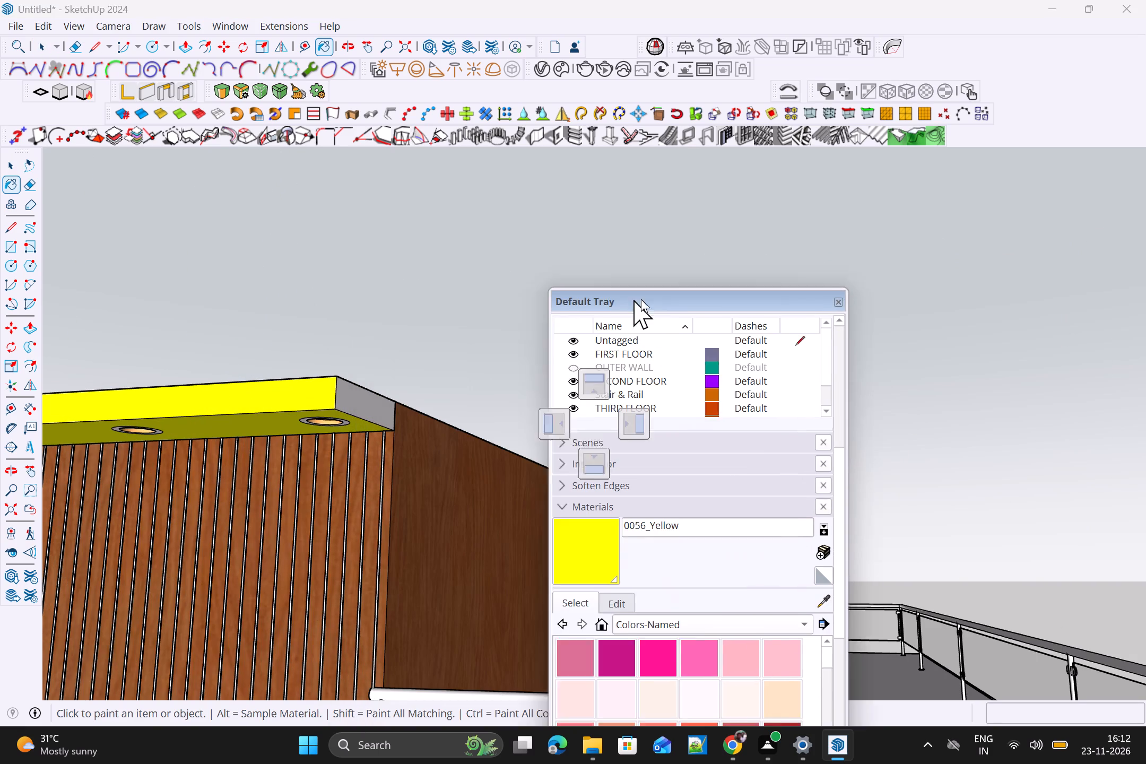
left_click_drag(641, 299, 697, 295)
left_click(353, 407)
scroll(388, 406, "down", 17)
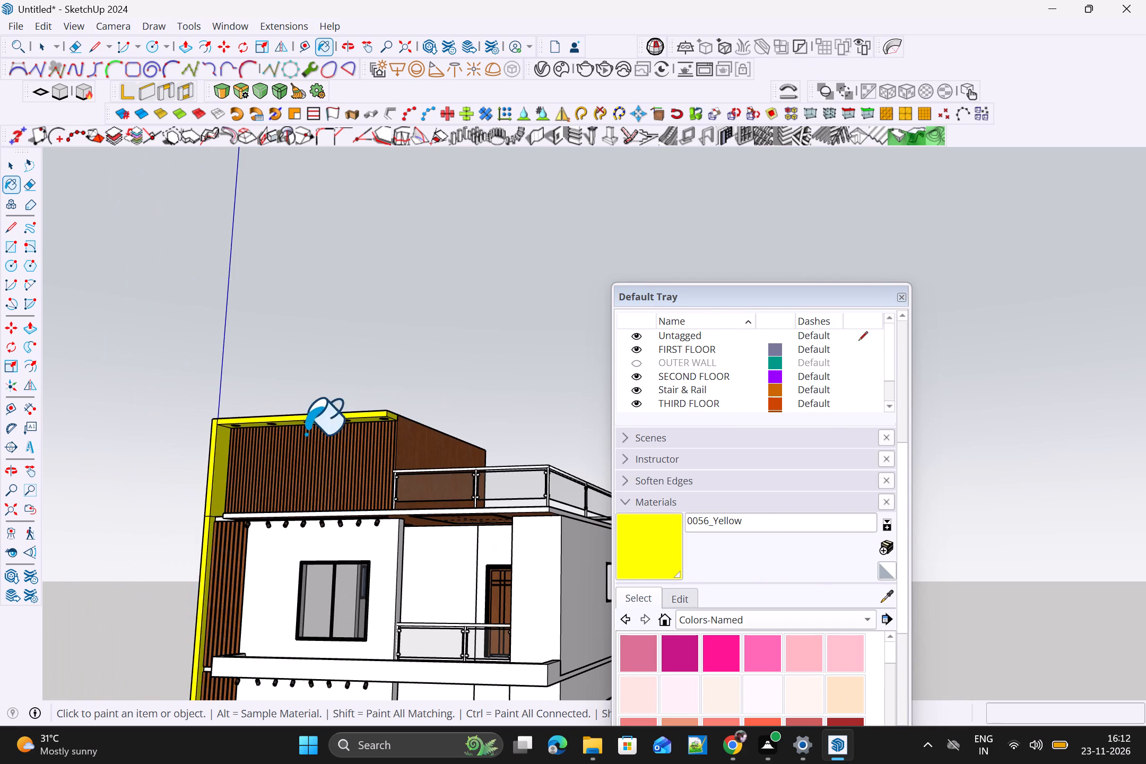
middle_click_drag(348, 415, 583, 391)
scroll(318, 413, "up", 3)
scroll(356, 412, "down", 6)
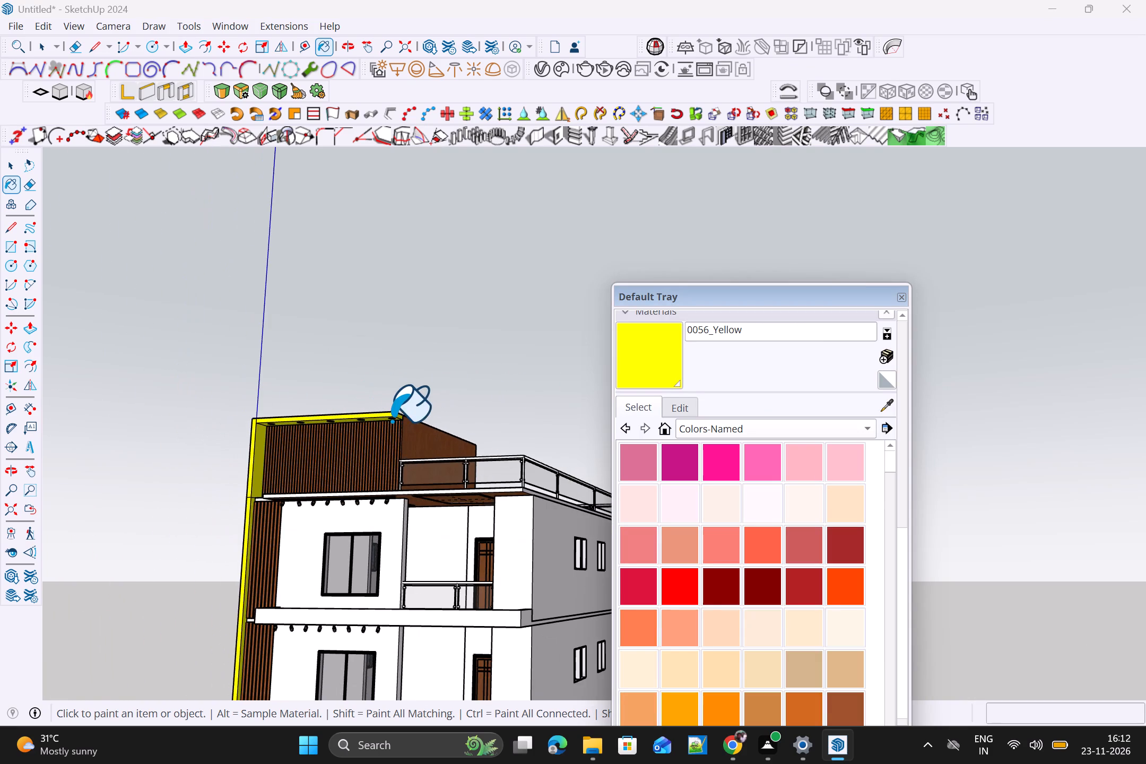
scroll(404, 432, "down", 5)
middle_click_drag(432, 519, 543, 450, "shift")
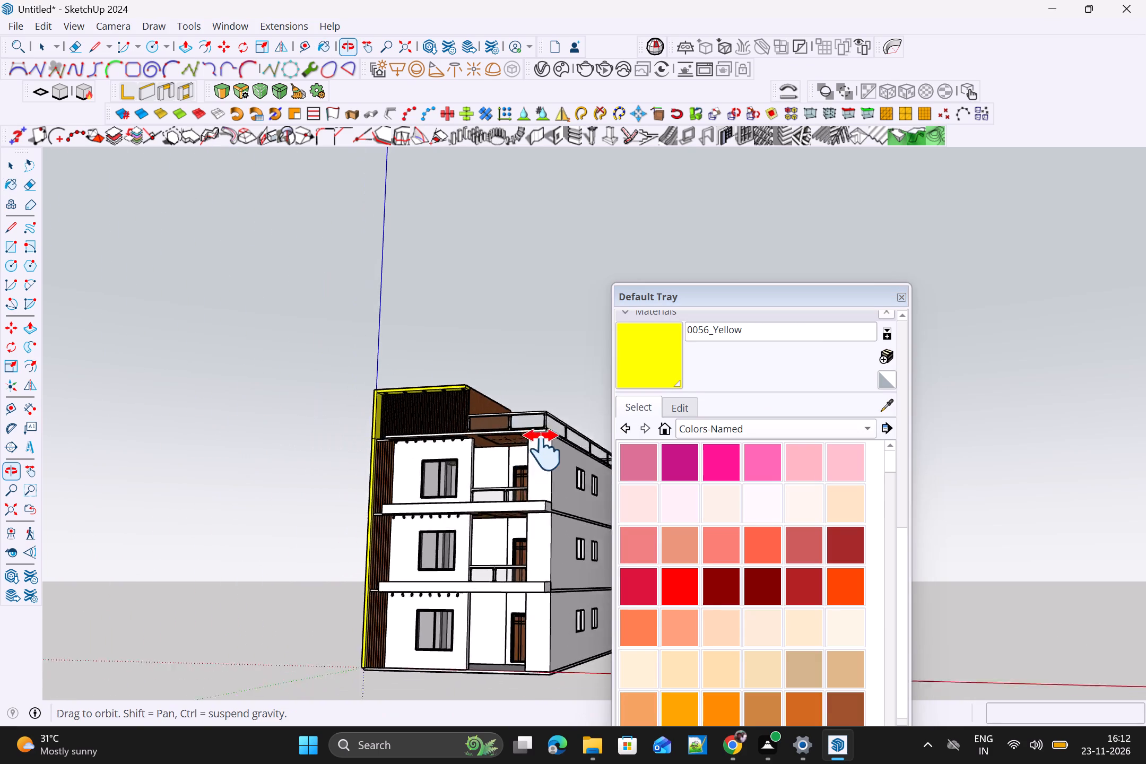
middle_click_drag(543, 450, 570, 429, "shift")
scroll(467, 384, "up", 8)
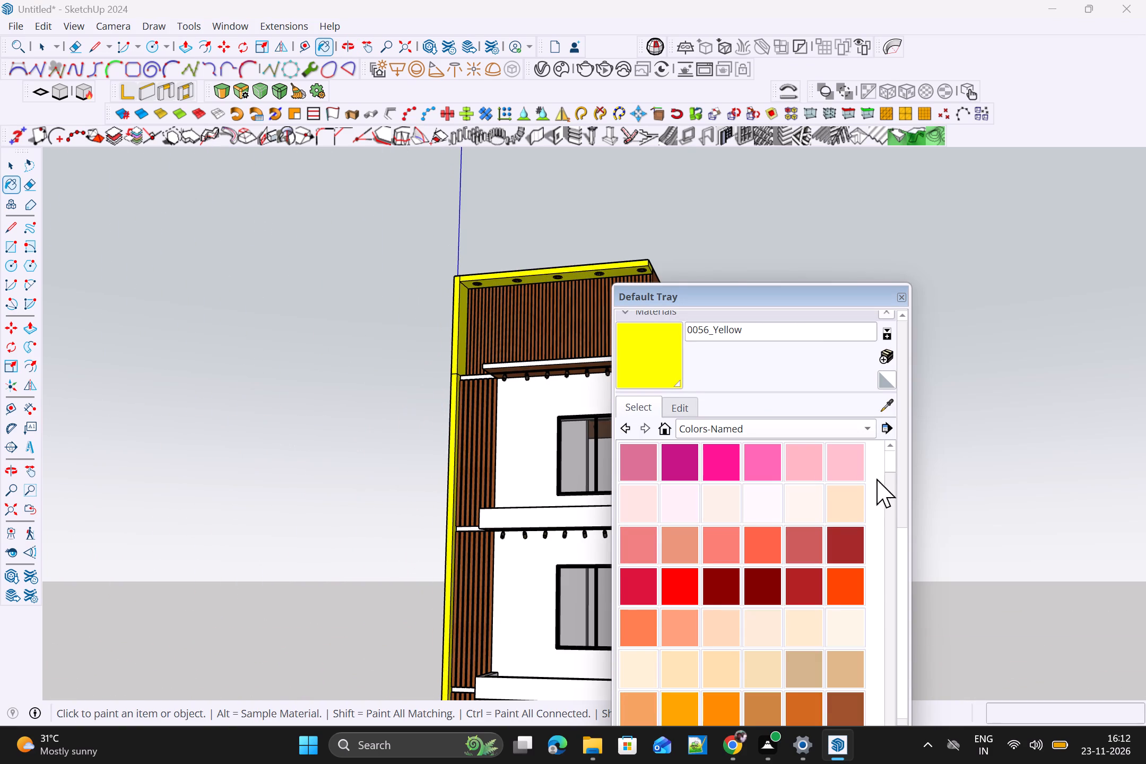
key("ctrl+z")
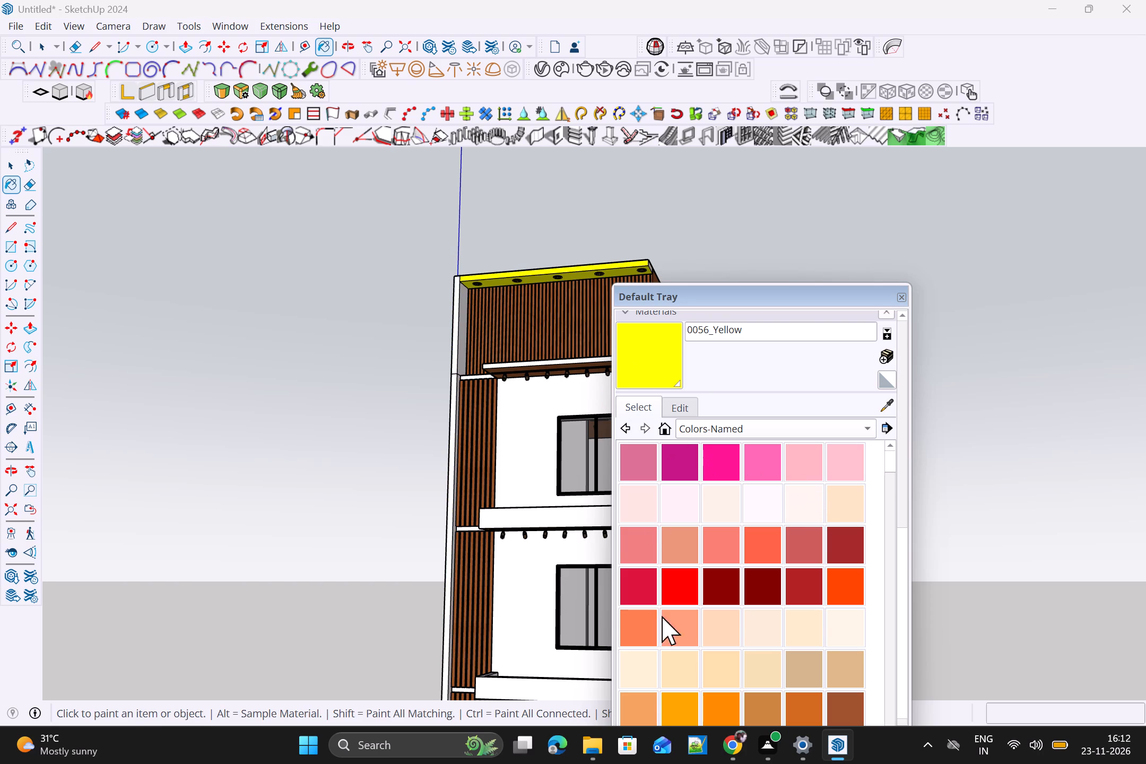
Paint the beam's end face with 0056_Yellow inside the rooftop frame group, keeping the tray clear of the model, and exit the group.
scroll(718, 588, "up", 4)
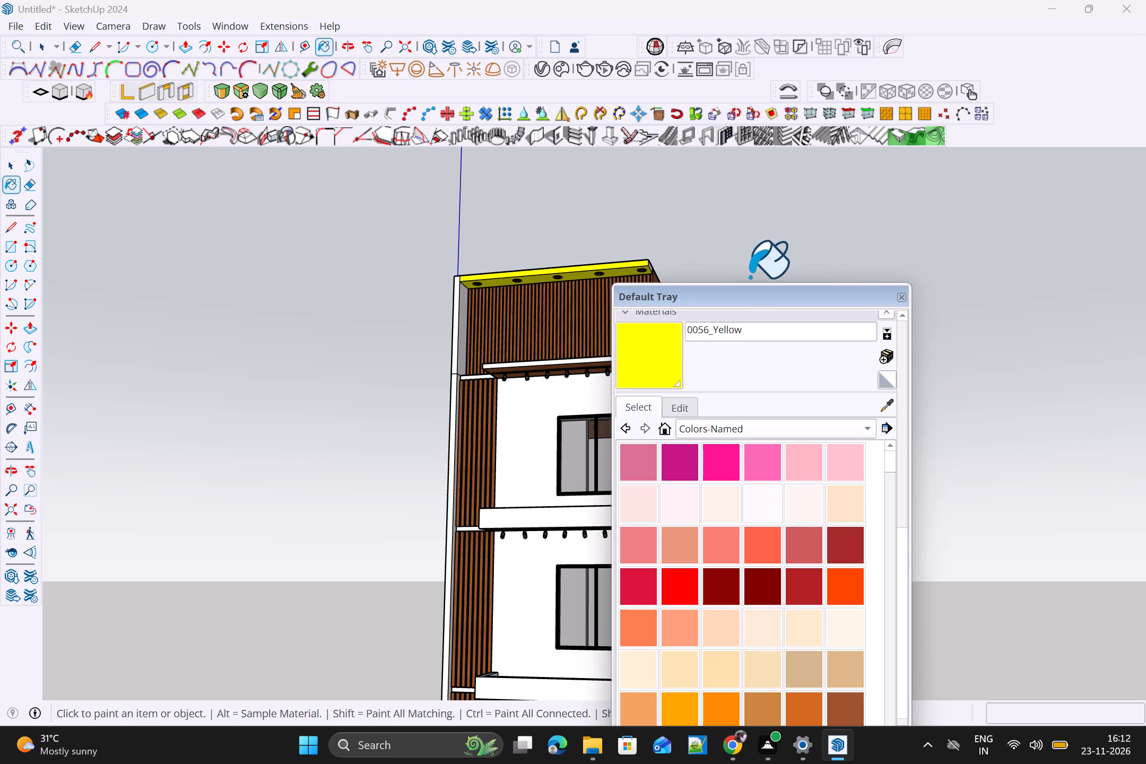
left_click_drag(746, 305, 1091, 282)
key("space")
scroll(776, 292, "up", 3)
middle_click_drag(769, 292, 623, 329)
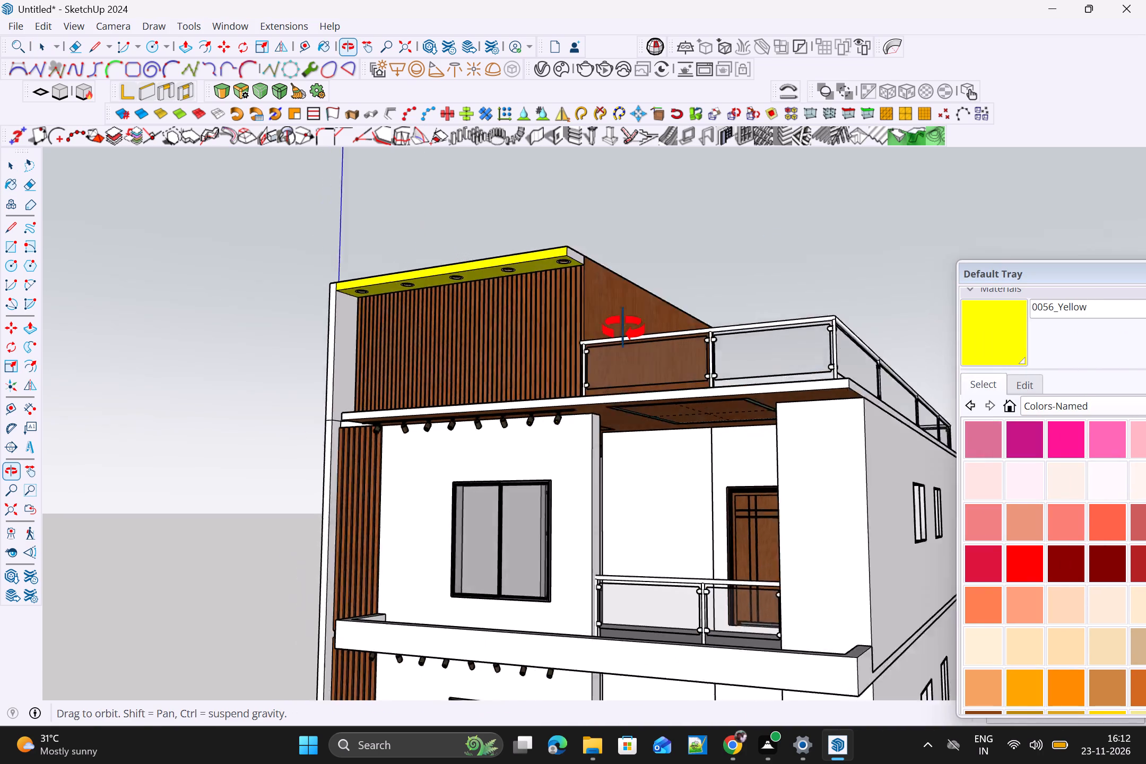
middle_click_drag(623, 329, 591, 332)
scroll(569, 257, "up", 4)
left_click(551, 259)
triple_click(552, 255)
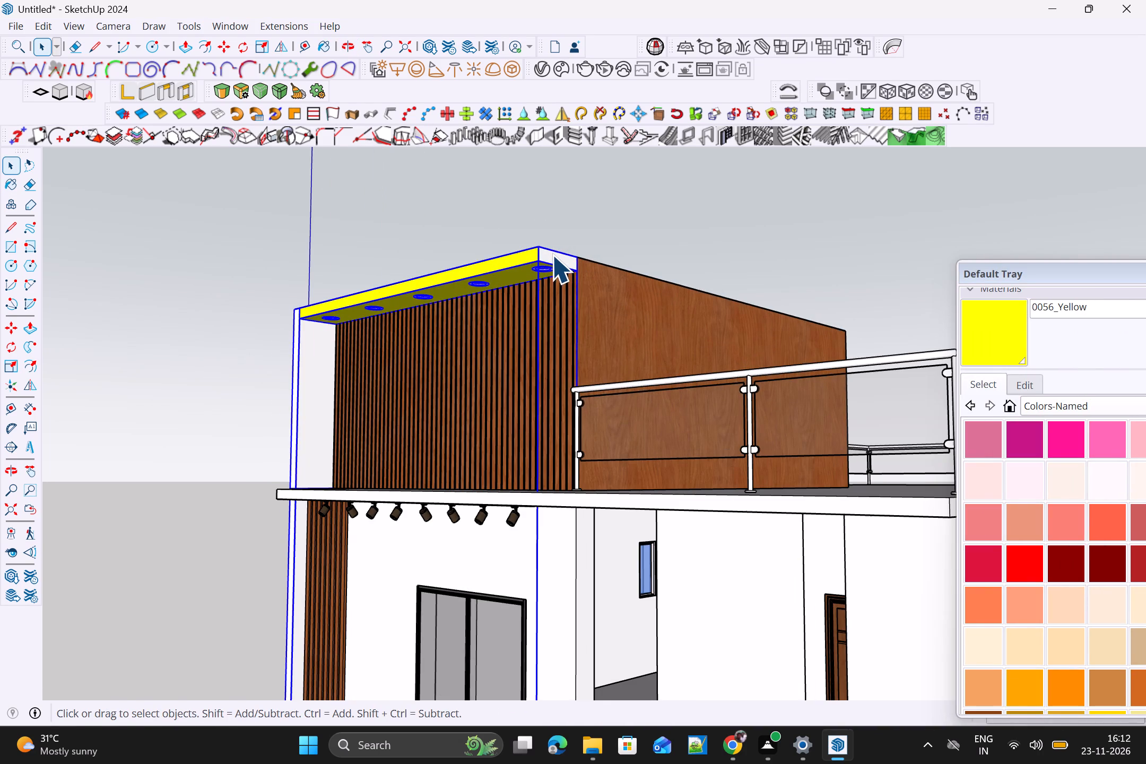
double_click(552, 255)
left_click(555, 255)
left_click(555, 255)
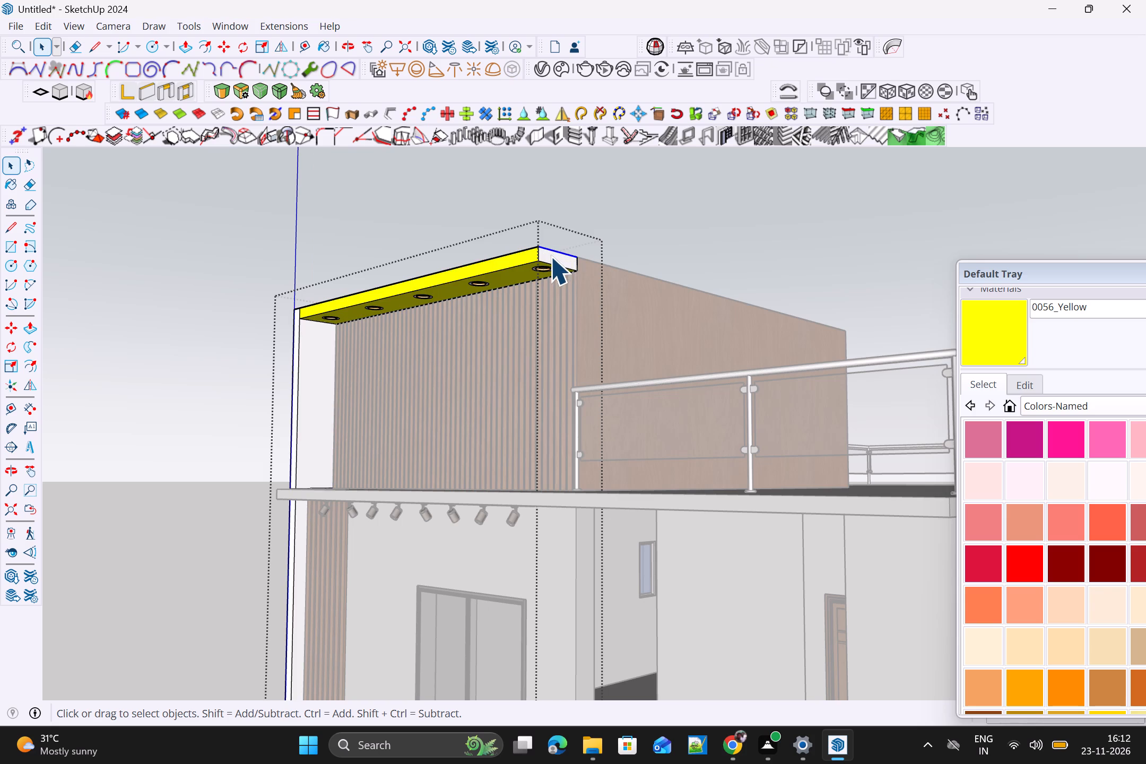
scroll(550, 256, "up", 5)
left_click(553, 255)
key("b")
left_click(556, 255)
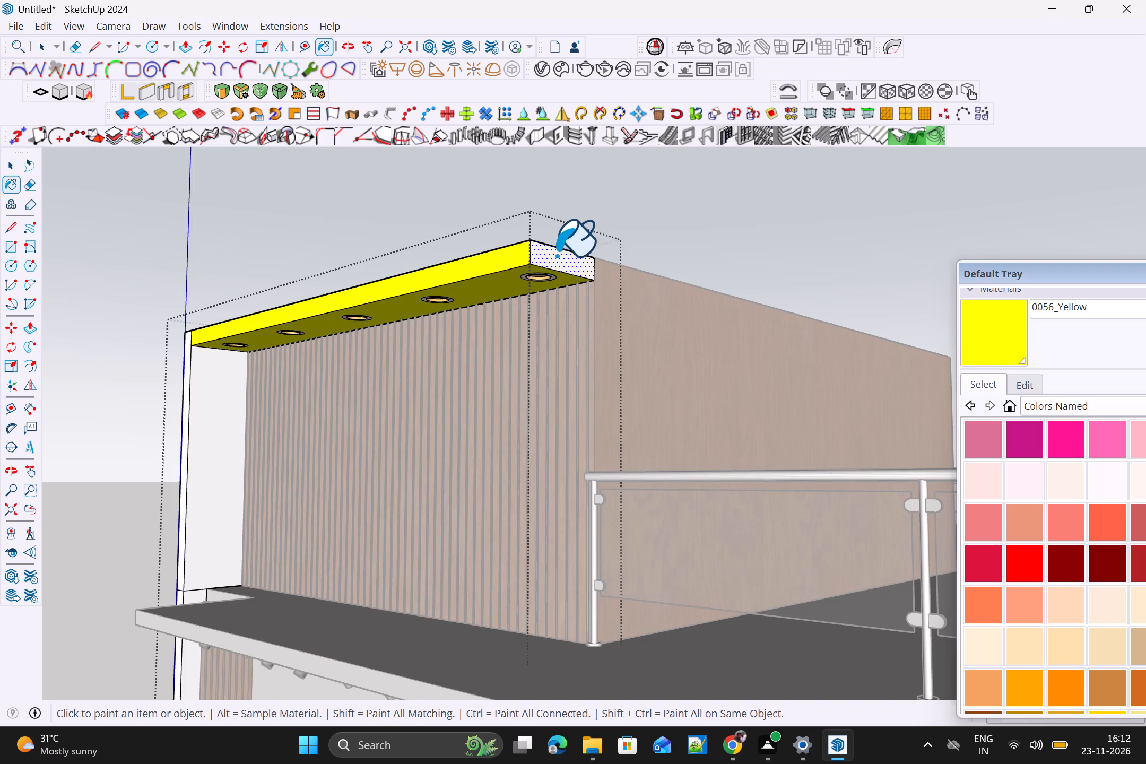
key("space")
scroll(595, 250, "down", 10)
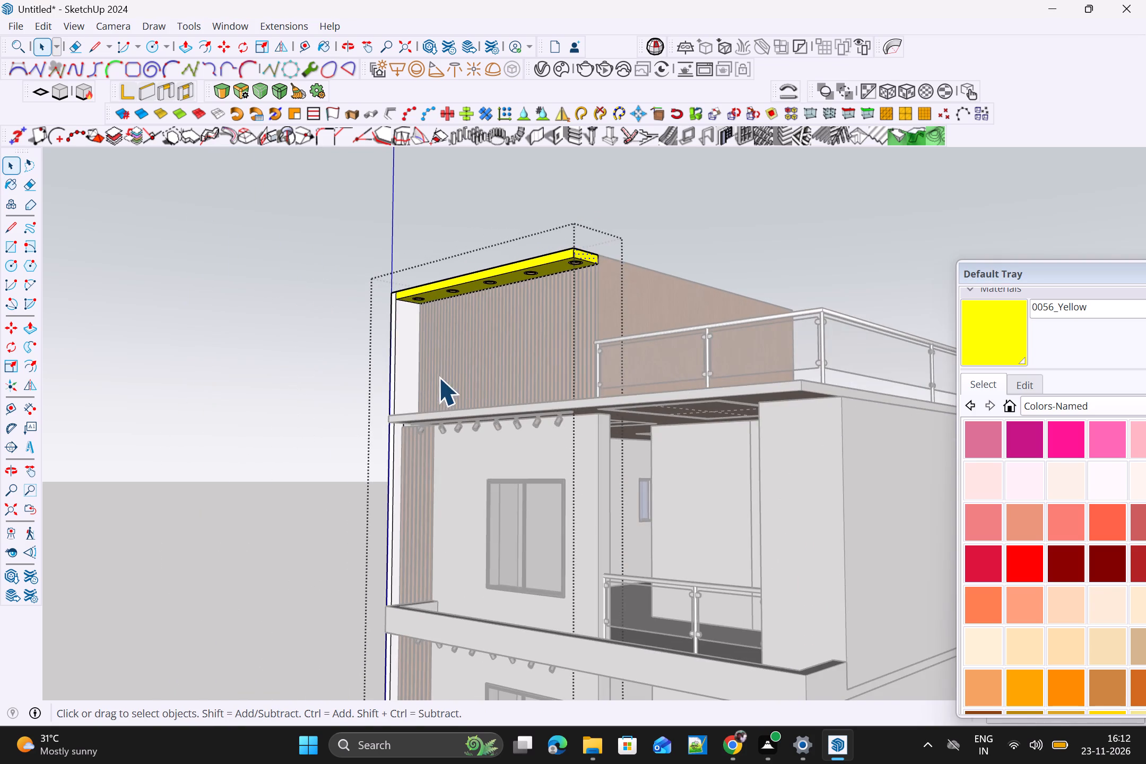
scroll(435, 379, "down", 6)
left_click(320, 438)
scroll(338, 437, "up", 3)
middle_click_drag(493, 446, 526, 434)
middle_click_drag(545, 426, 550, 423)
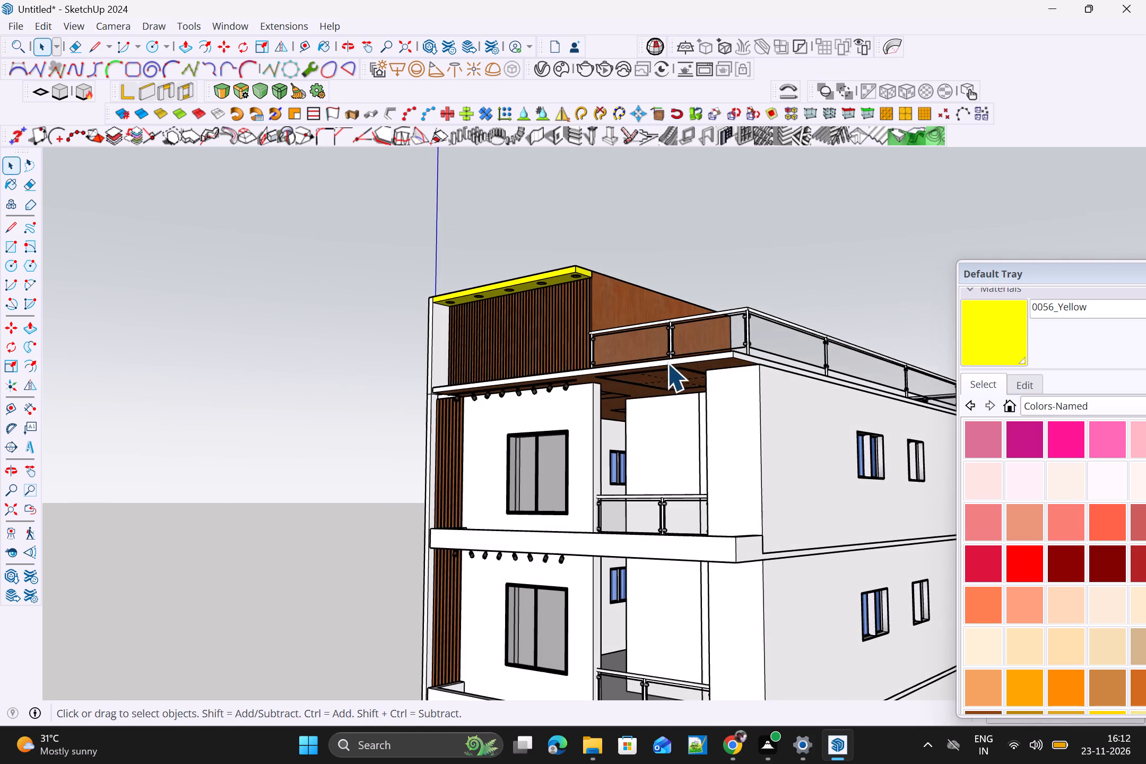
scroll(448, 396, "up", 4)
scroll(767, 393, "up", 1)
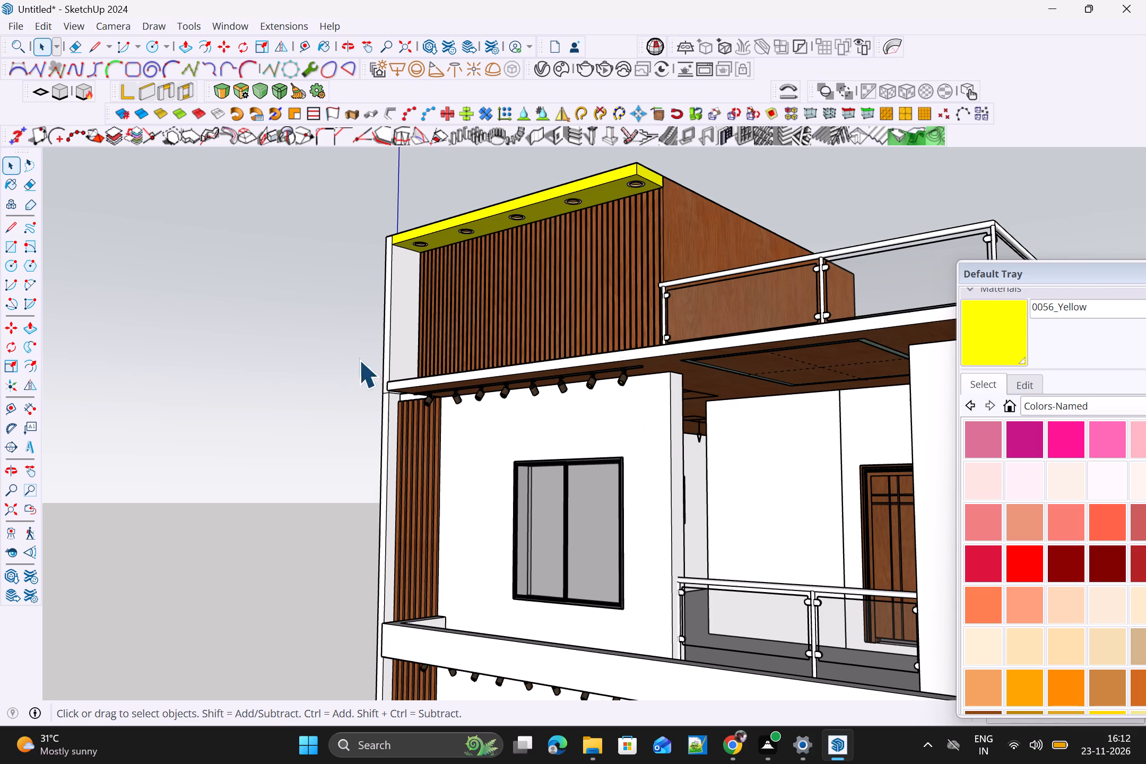
Open the rooftop frame group for editing at its vertical post and select all its connected geometry.
scroll(210, 403, "down", 13)
middle_click_drag(300, 486, 630, 459)
scroll(639, 457, "up", 1)
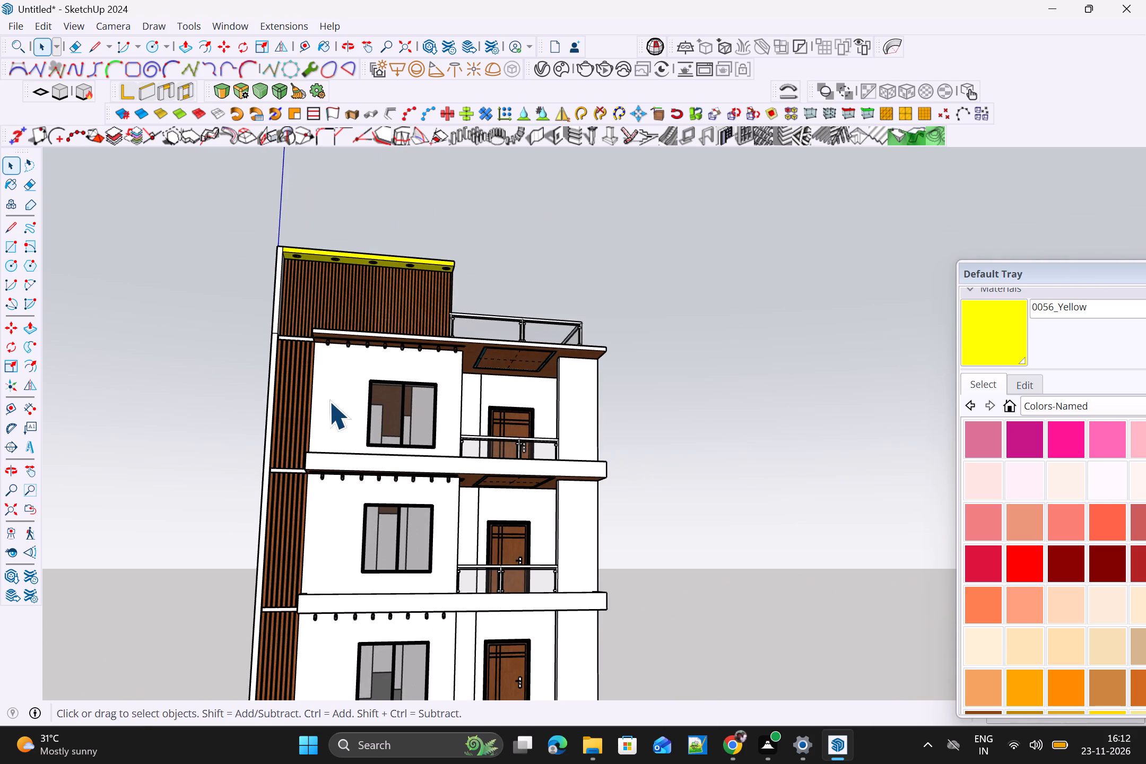
scroll(481, 395, "up", 1, "shift")
scroll(221, 328, "up", 4)
scroll(259, 303, "up", 4)
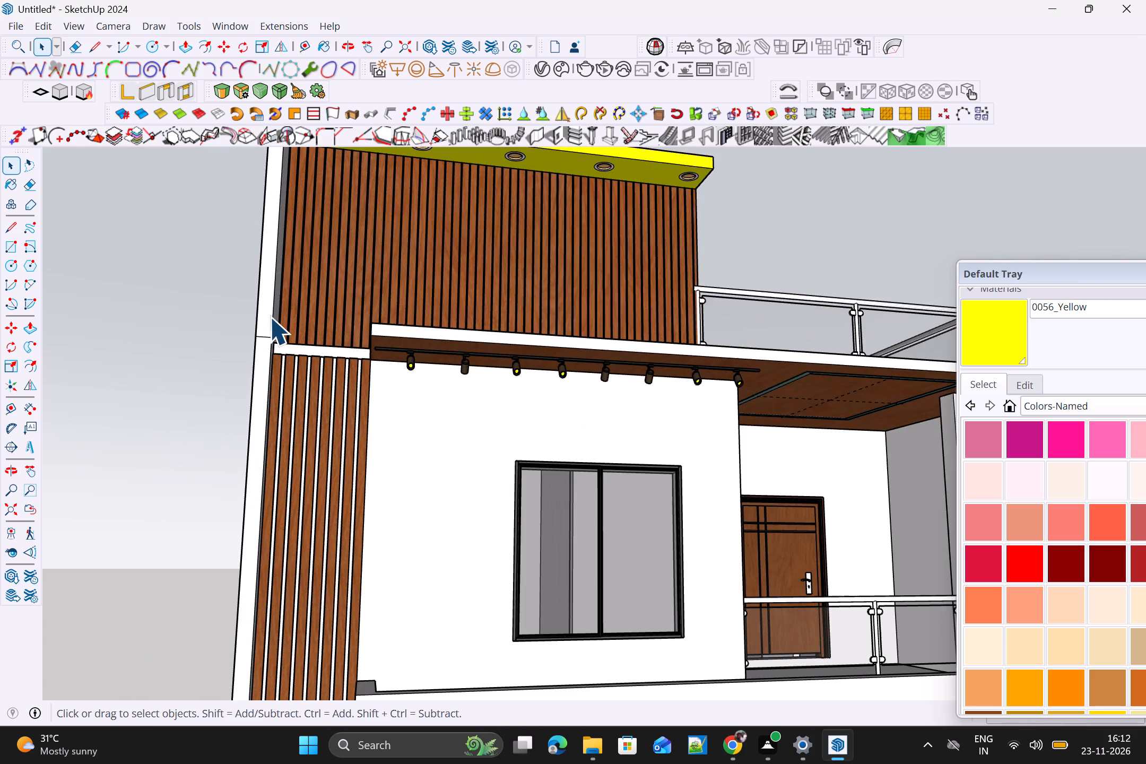
left_click(270, 317)
scroll(267, 319, "up", 5)
scroll(262, 355, "down", 9)
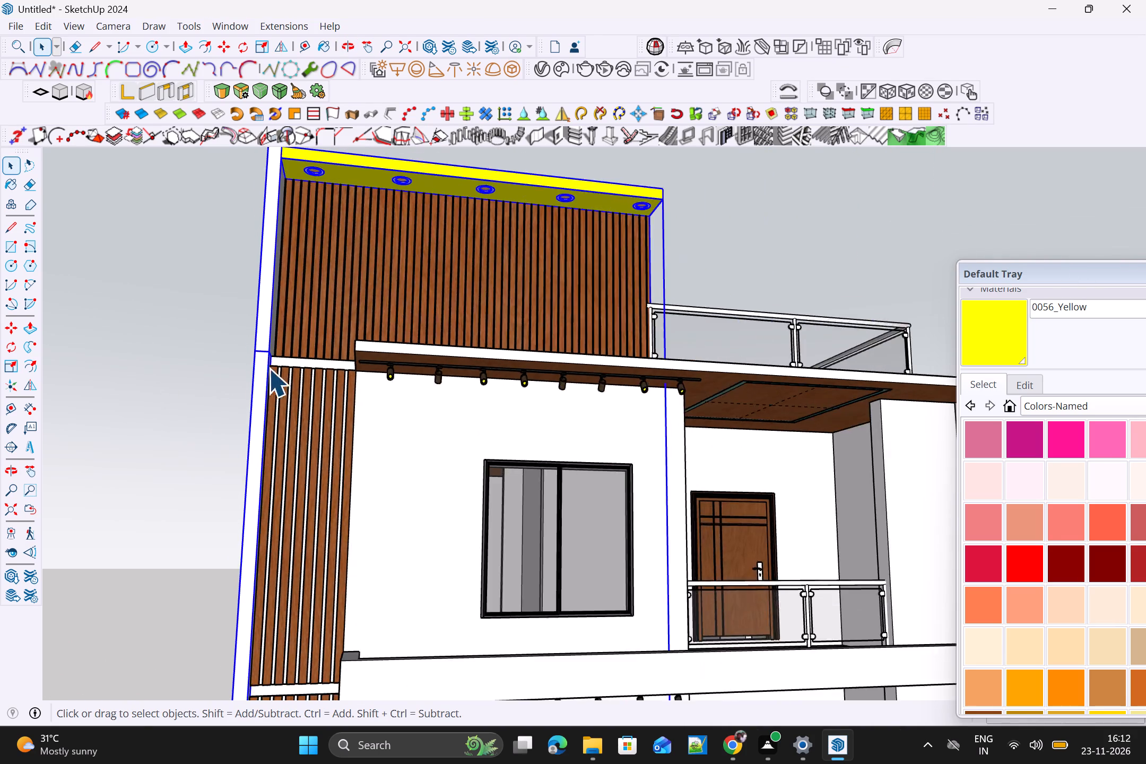
scroll(268, 368, "down", 2)
scroll(529, 418, "down", 1)
scroll(796, 487, "down", 3)
middle_click_drag(834, 540, 581, 601)
middle_click(578, 603)
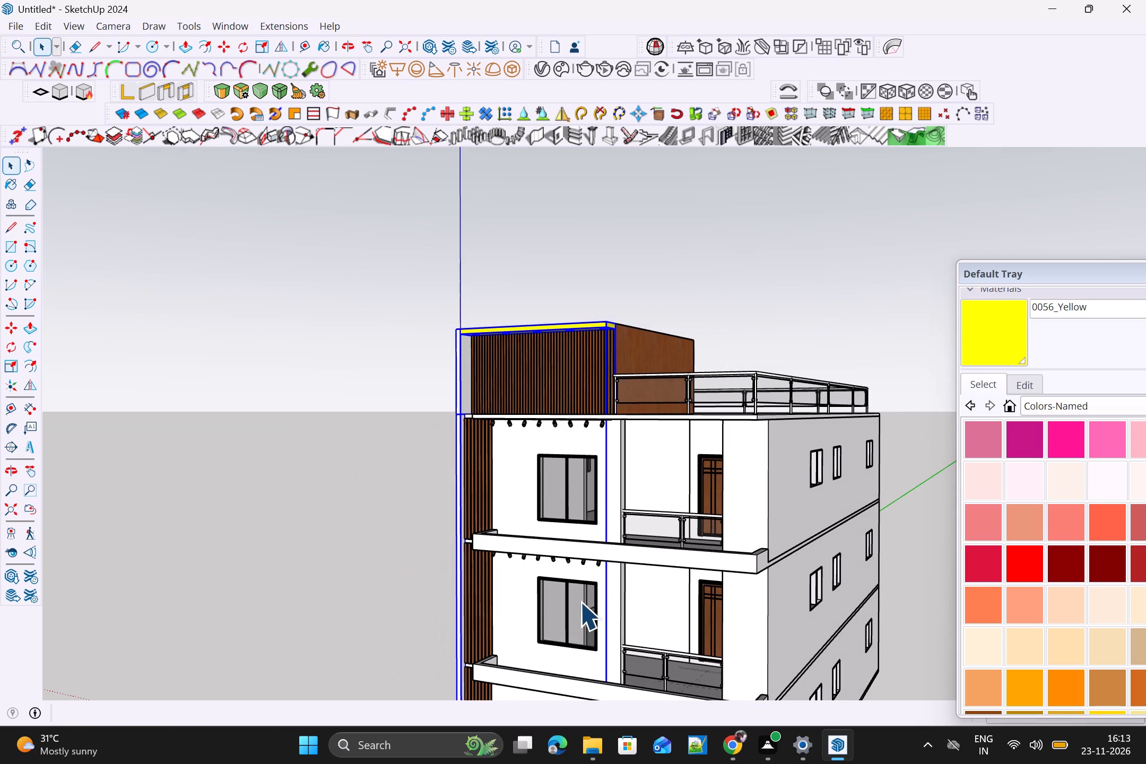
scroll(475, 482, "up", 4)
left_click(461, 352)
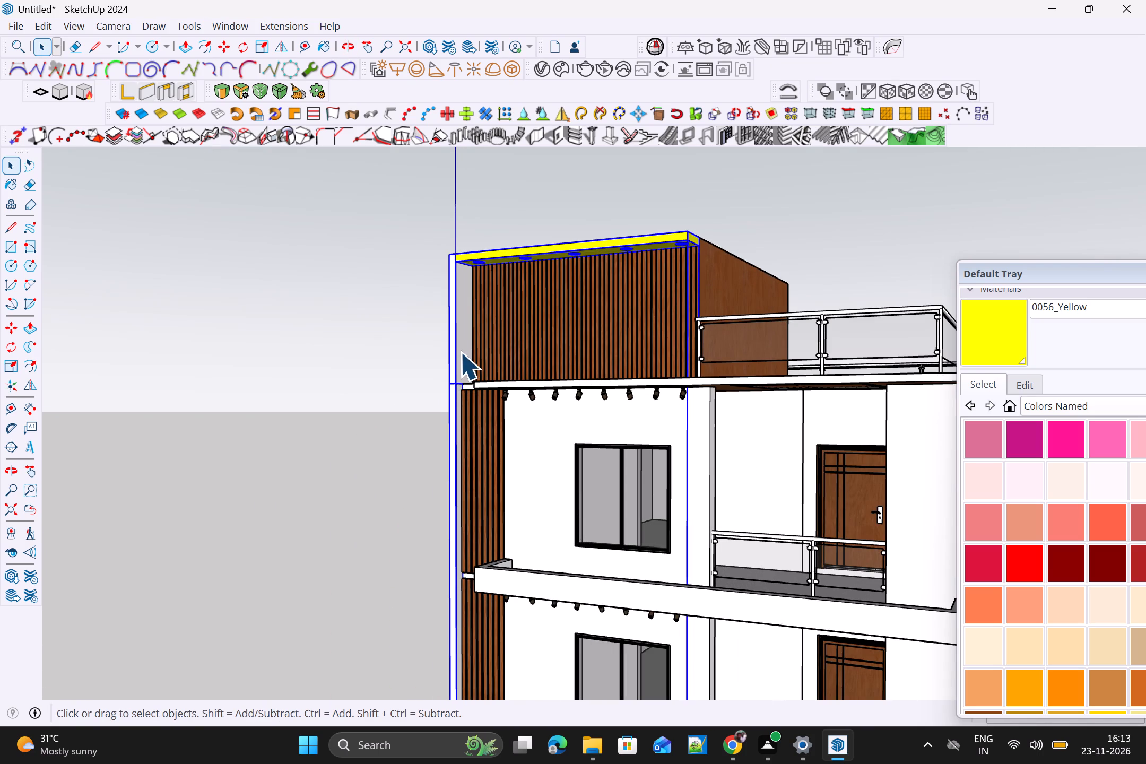
triple_click(457, 346)
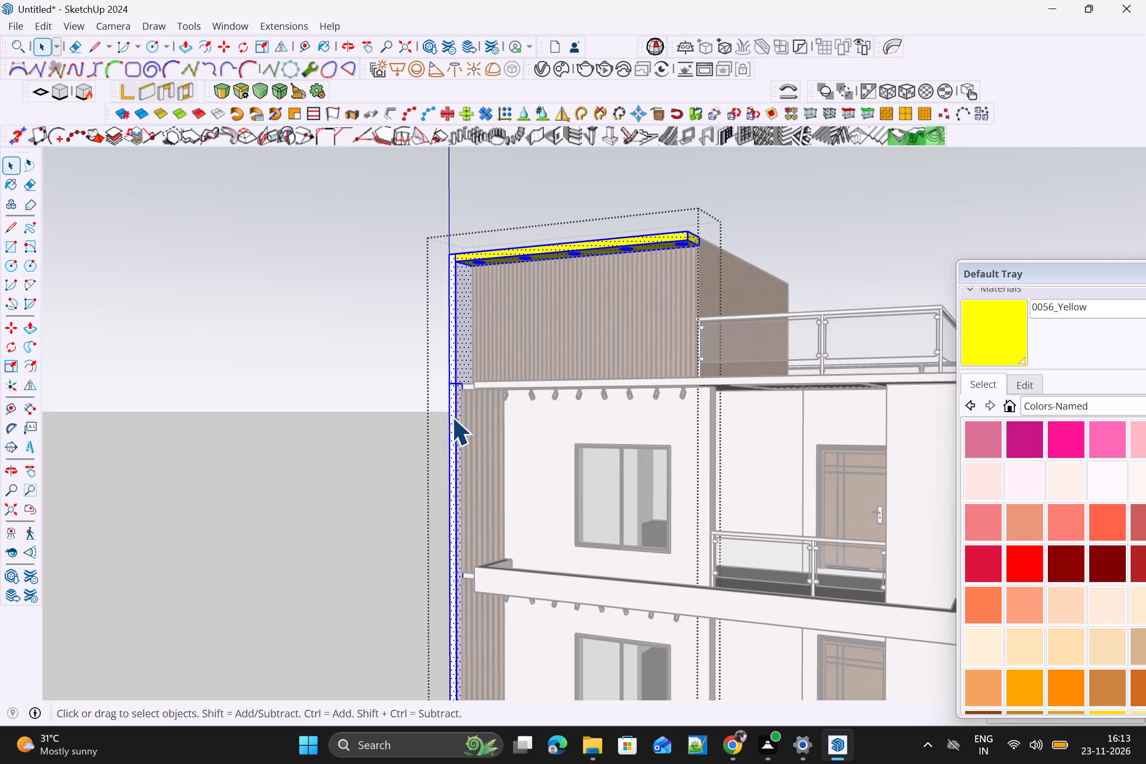
Paint the upper and lower front faces of the frame's vertical post with 0135_DarkGray from the Colors-Named collection.
scroll(455, 408, "up", 2)
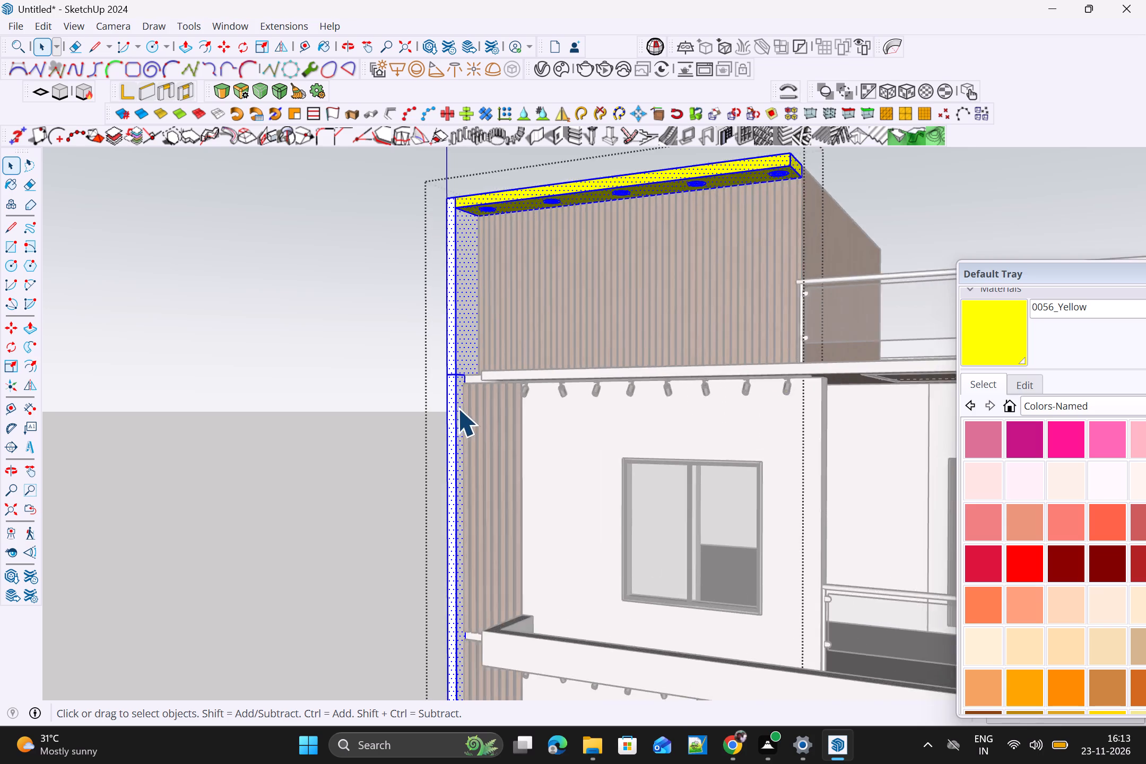
scroll(457, 408, "up", 2)
scroll(448, 416, "down", 9)
middle_click_drag(435, 440, 562, 441)
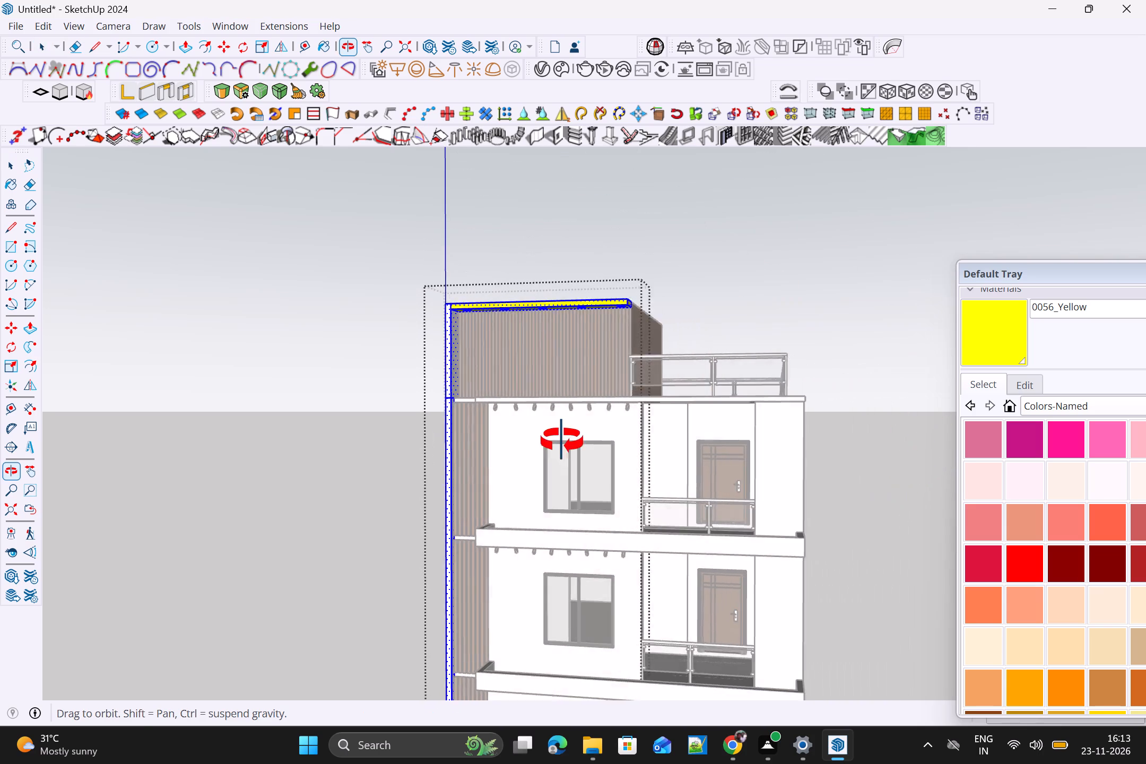
middle_click_drag(562, 441, 596, 444)
scroll(973, 524, "down", 5)
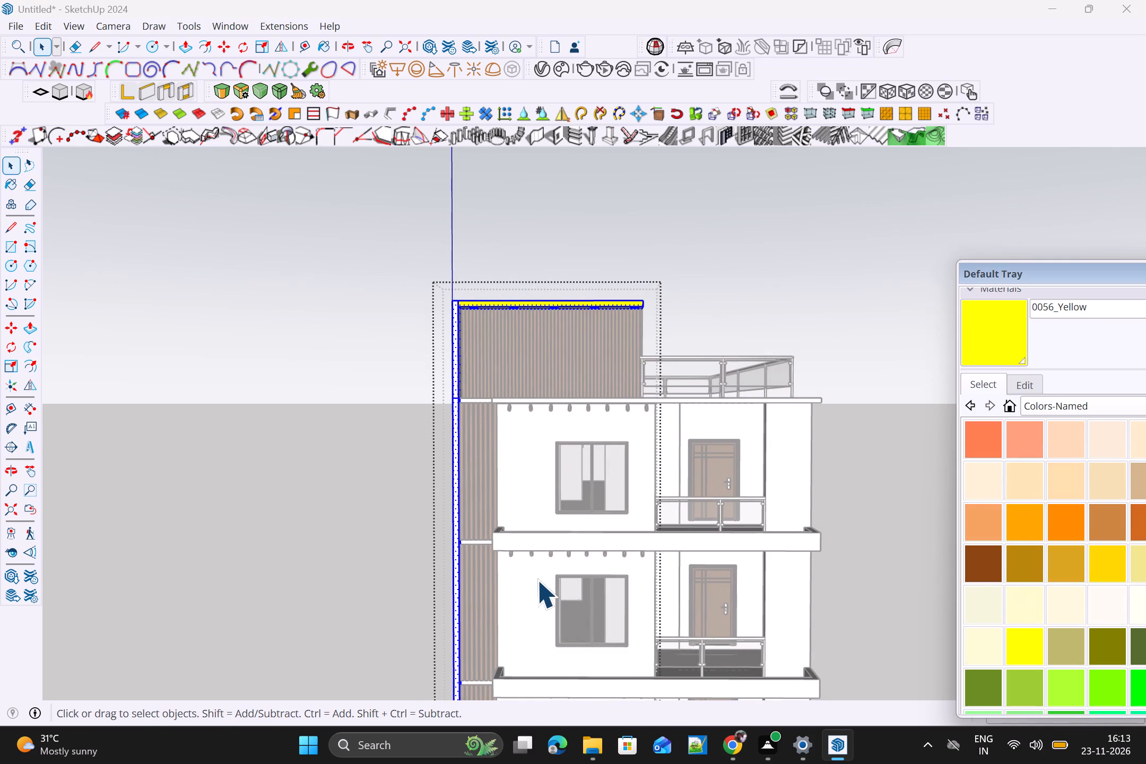
left_click(456, 369)
scroll(450, 362, "up", 3)
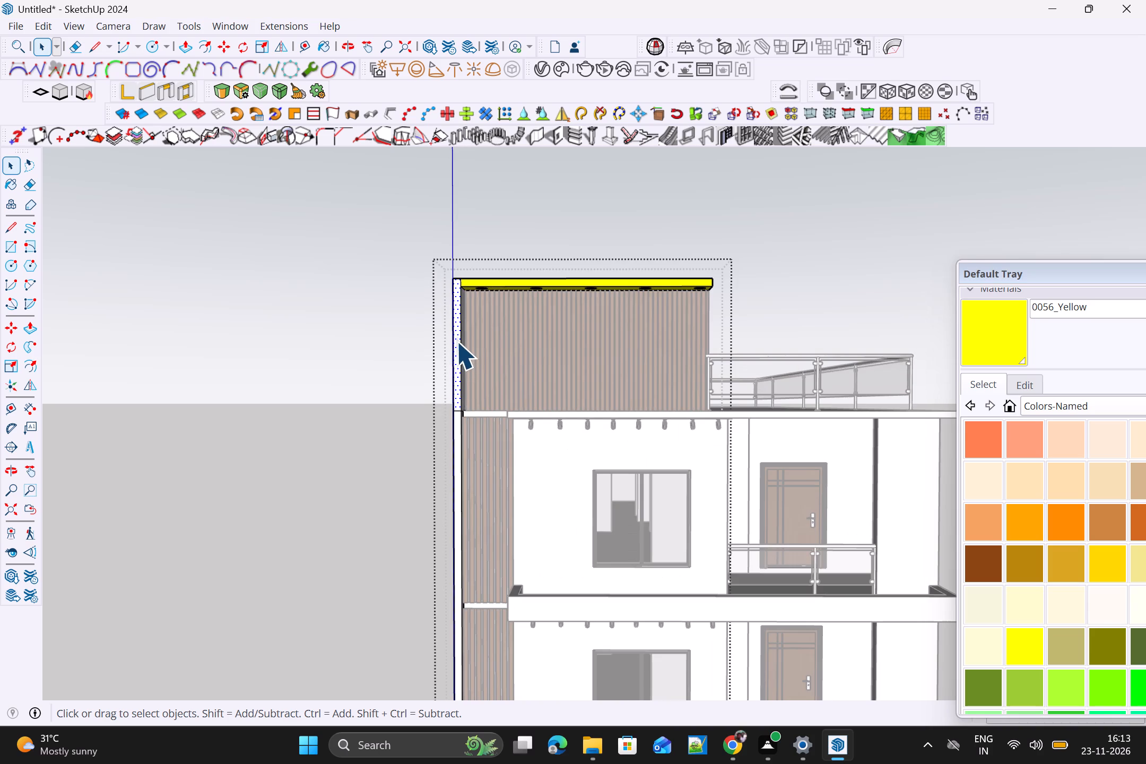
double_click(455, 336)
scroll(1011, 526, "down", 2)
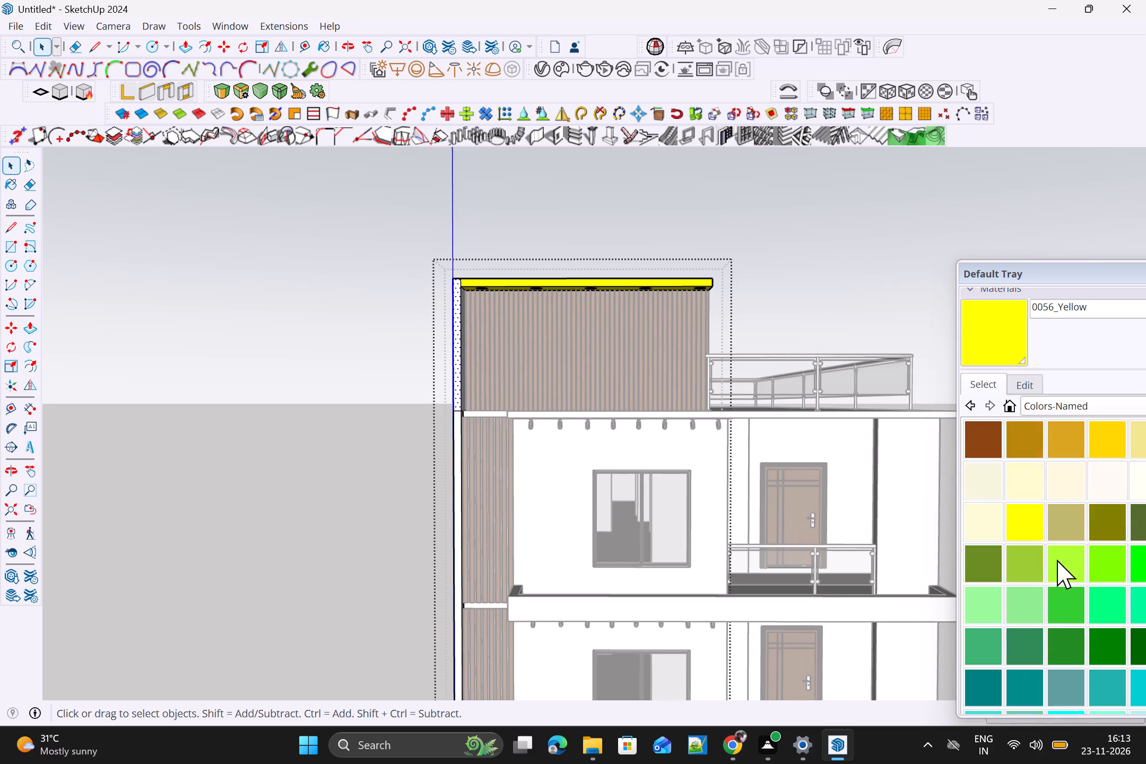
scroll(1057, 560, "down", 2)
left_click_drag(1024, 268, 869, 152)
scroll(946, 506, "down", 4)
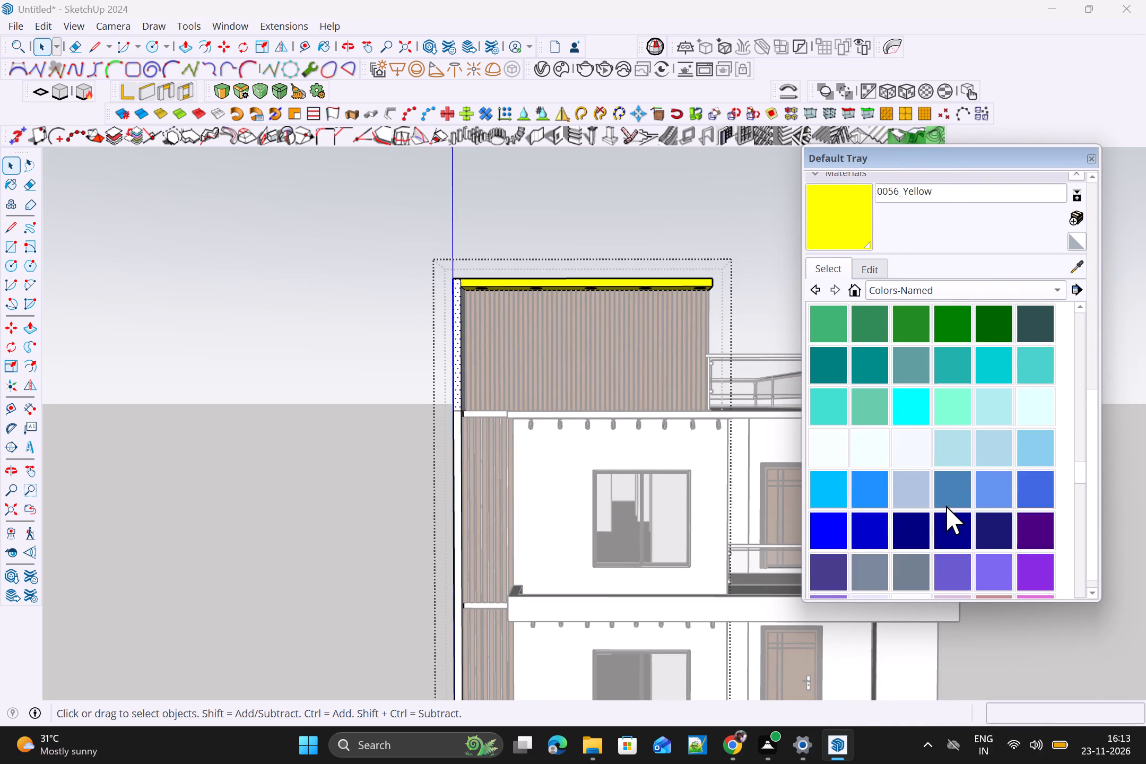
scroll(945, 507, "down", 7)
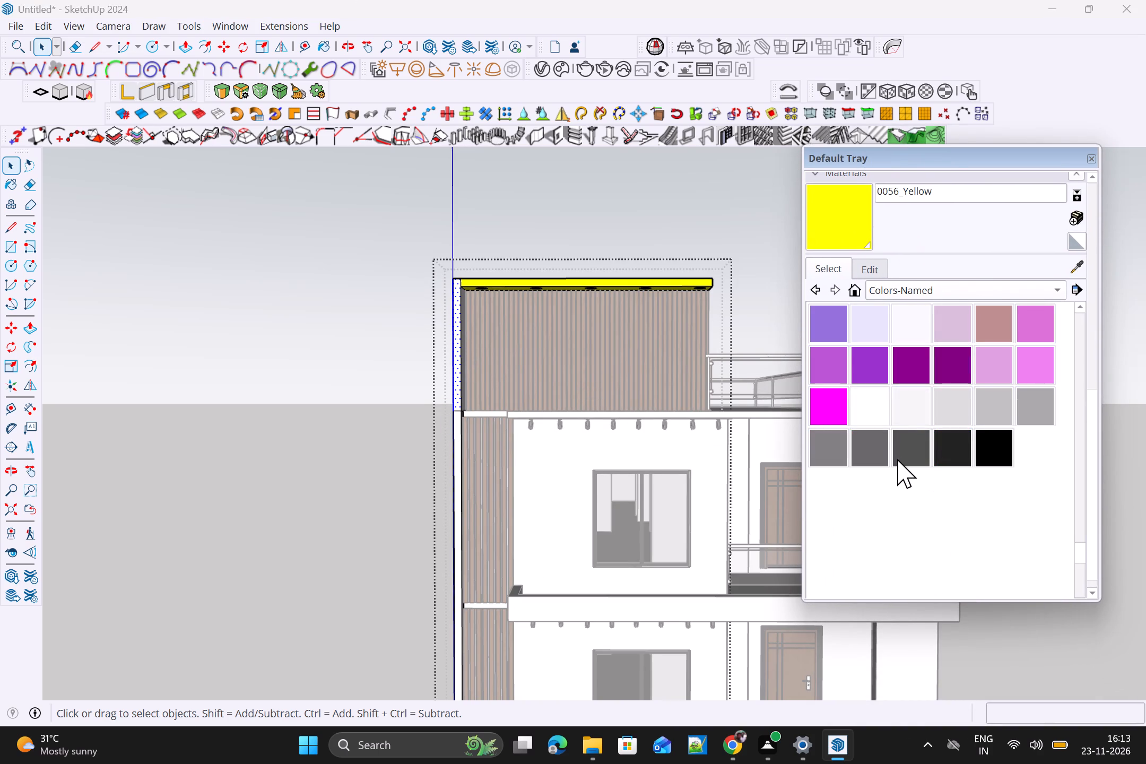
scroll(903, 460, "up", 2)
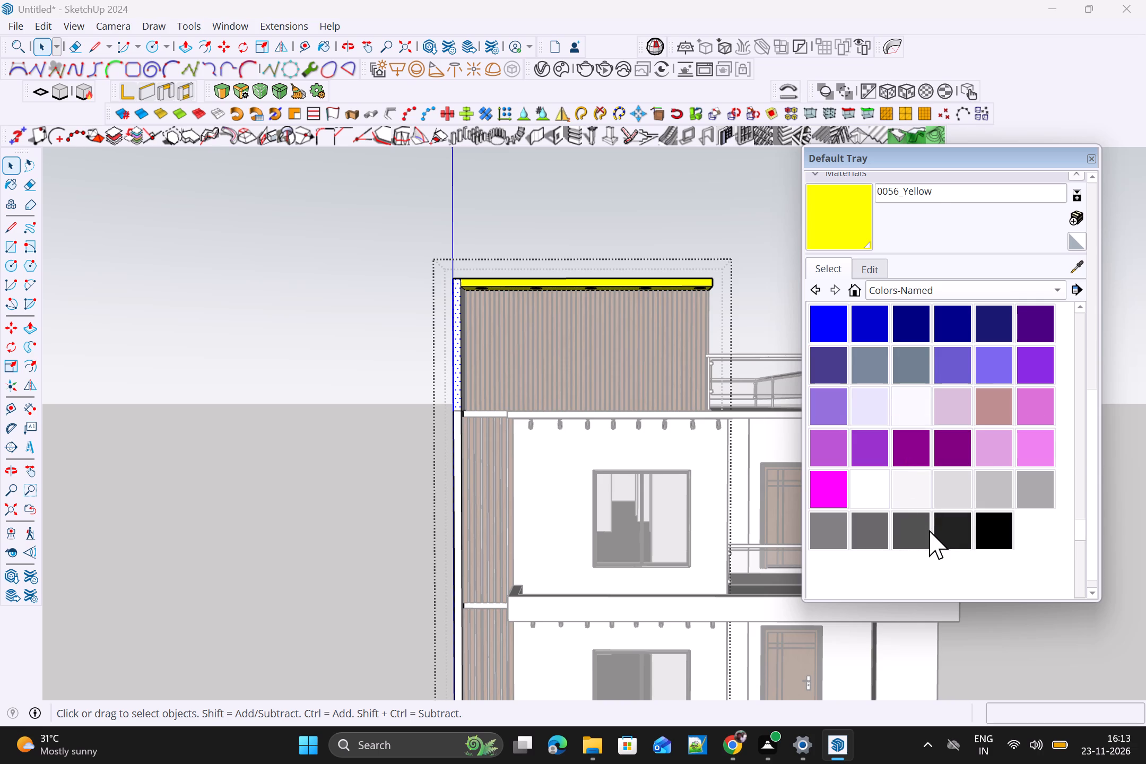
left_click(929, 530)
scroll(447, 361, "up", 4)
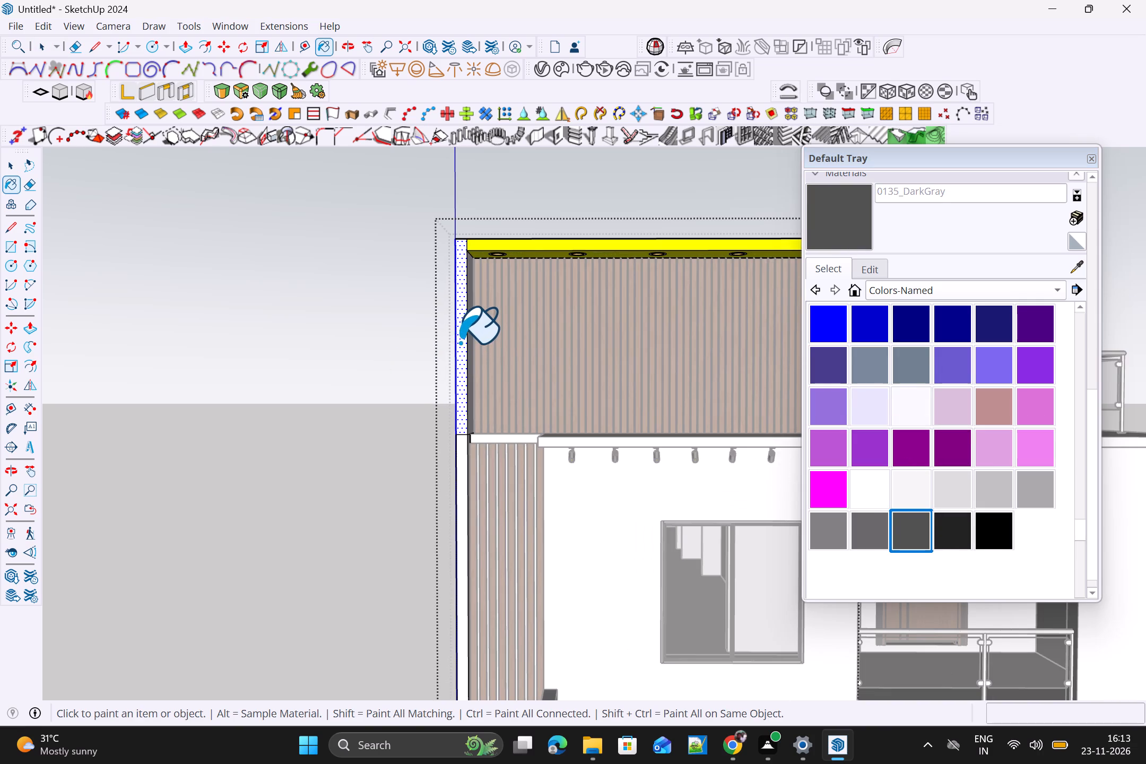
left_click(459, 342)
left_click(465, 480)
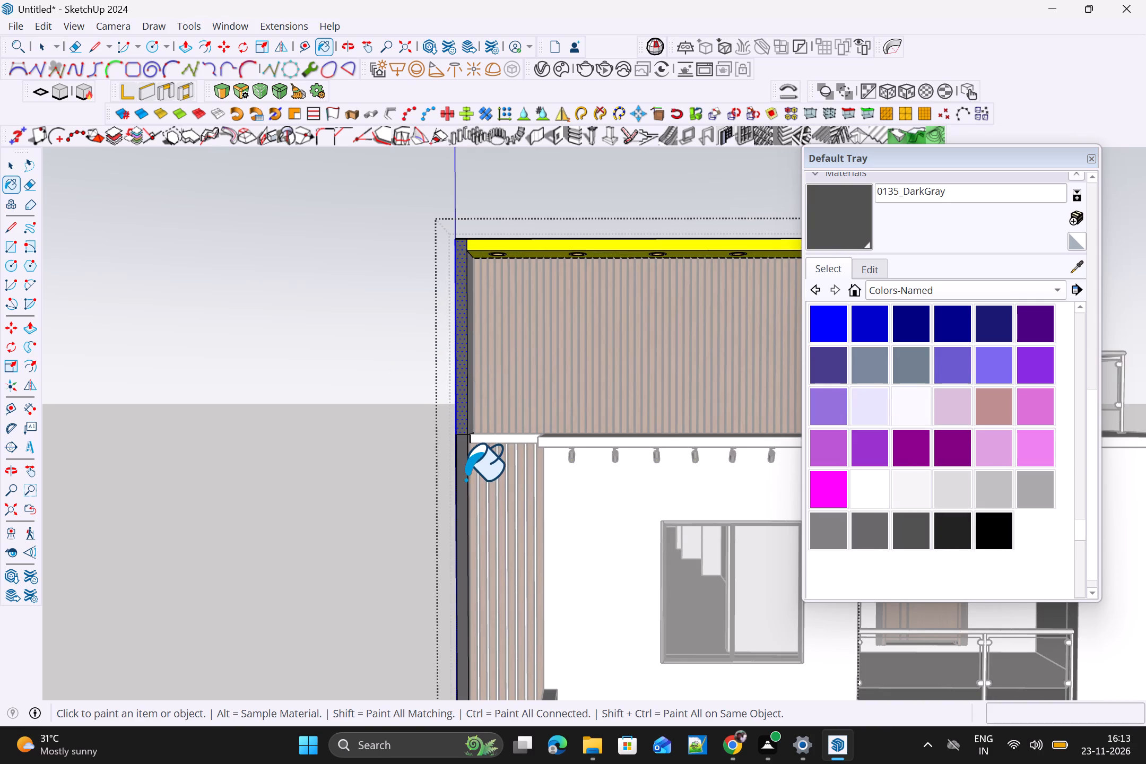
Paint the post's outer side face below roof level with 0135_DarkGray, close the tray and exit the frame group.
scroll(465, 480, "down", 4)
scroll(466, 629, "down", 4)
middle_click_drag(465, 648, 720, 540)
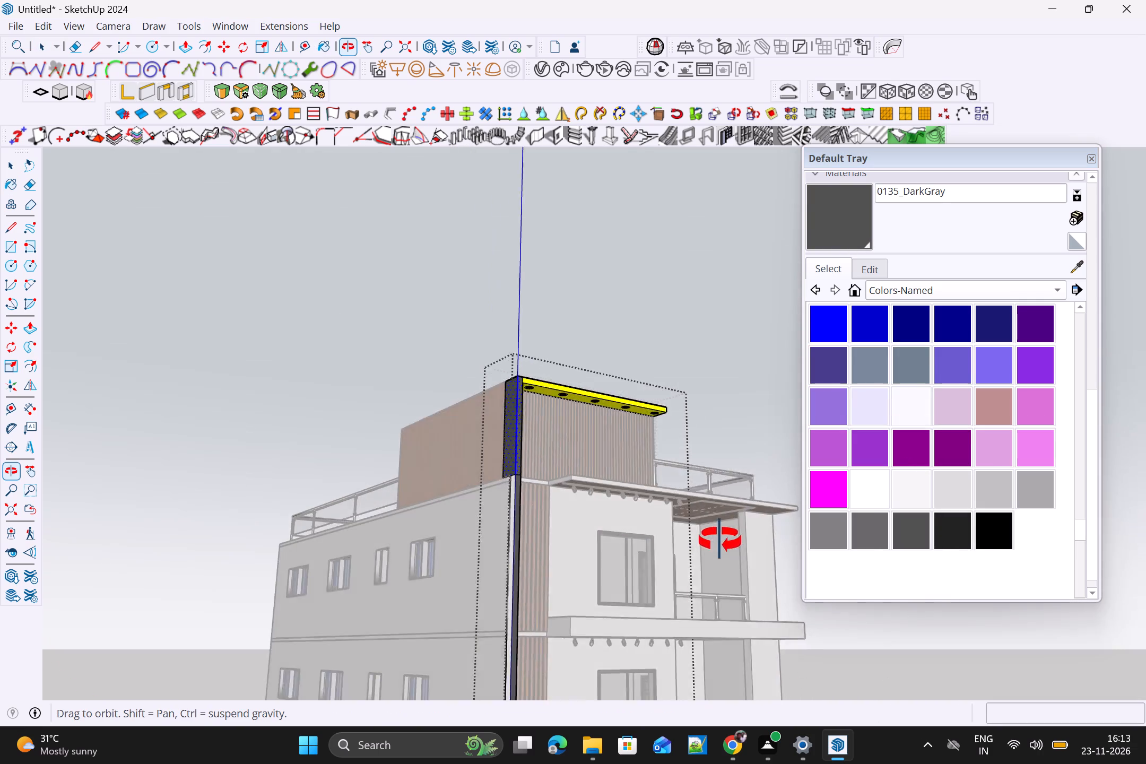
middle_click_drag(720, 540, 719, 511)
scroll(524, 505, "up", 9)
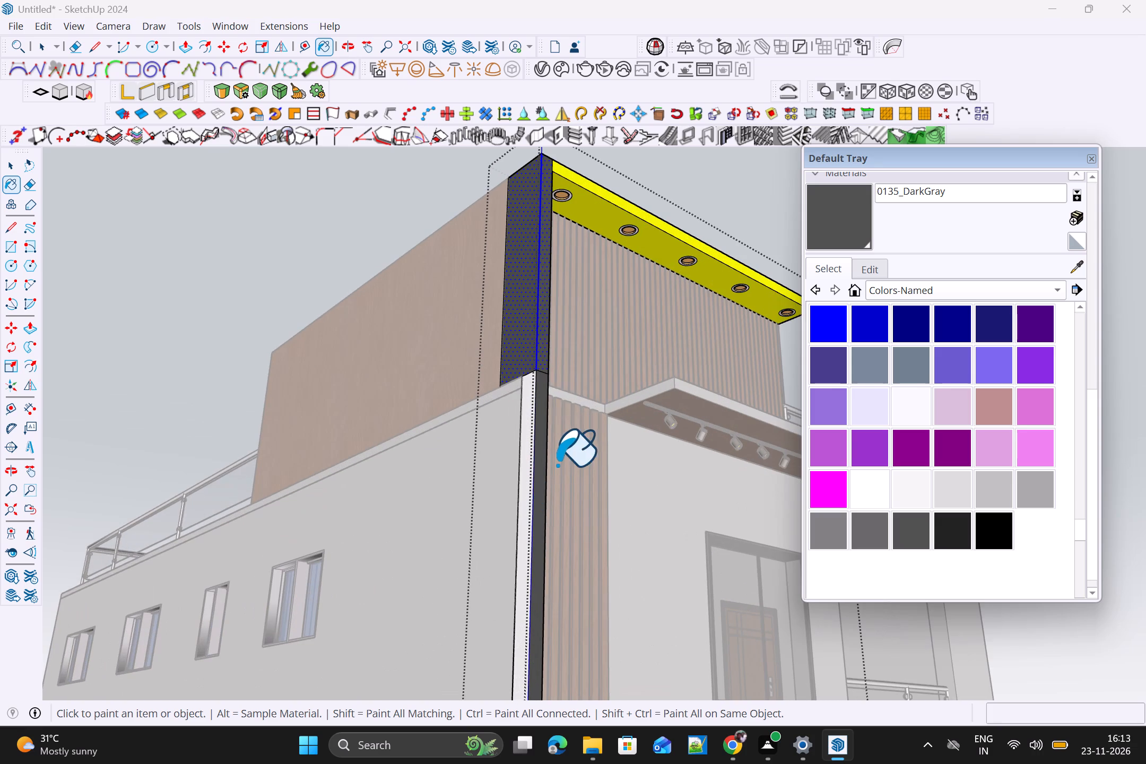
left_click(526, 408)
scroll(527, 414, "down", 7)
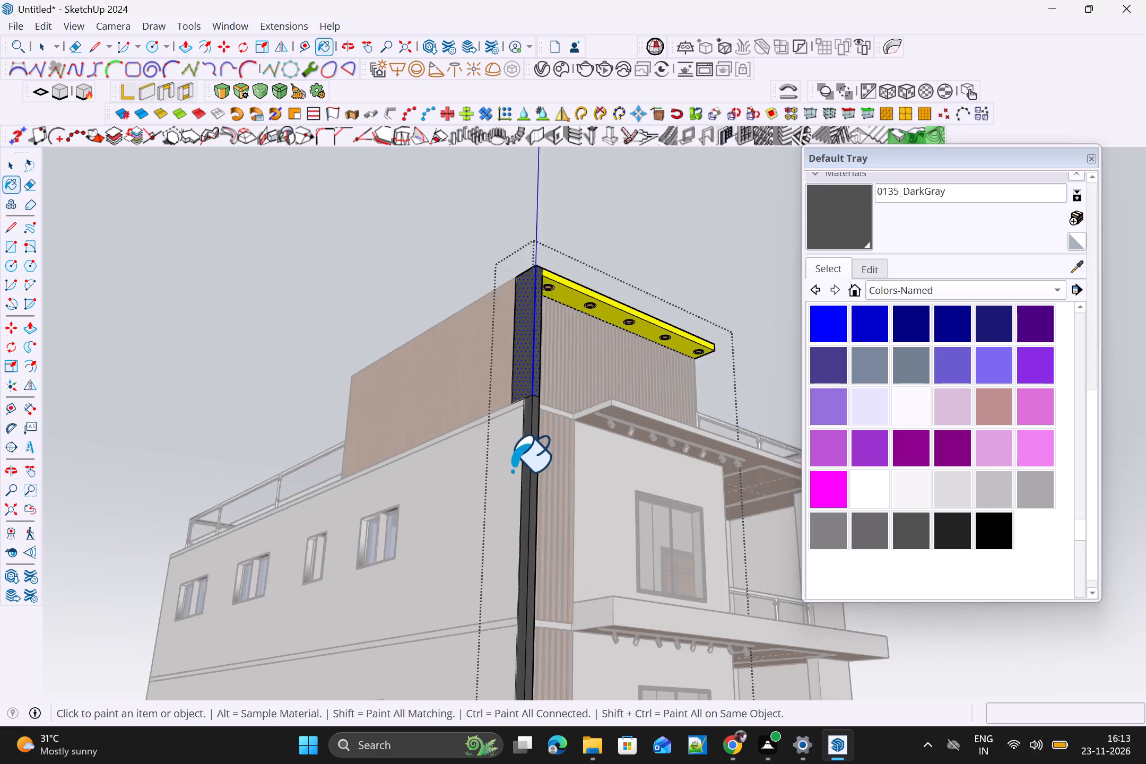
scroll(511, 471, "down", 16)
middle_click_drag(558, 609, 552, 548, "shift")
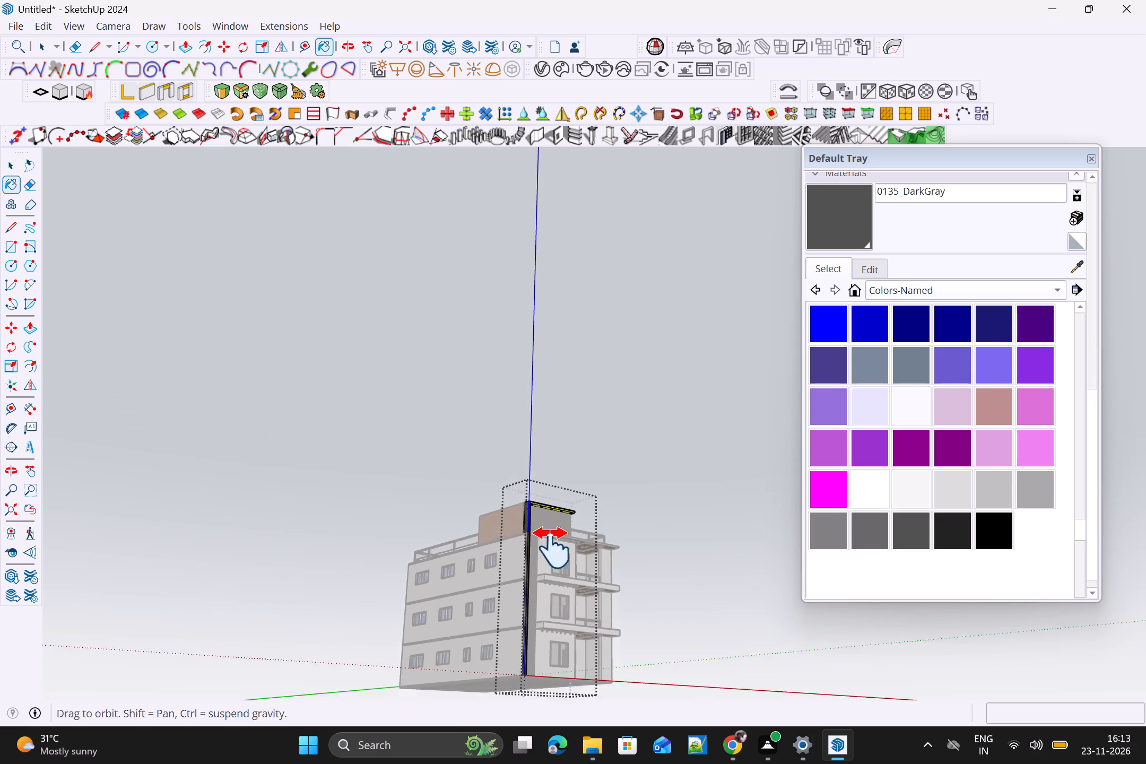
middle_click_drag(552, 548, 543, 487, "shift")
scroll(696, 523, "up", 3)
middle_click(670, 554)
middle_click_drag(670, 555, 500, 616)
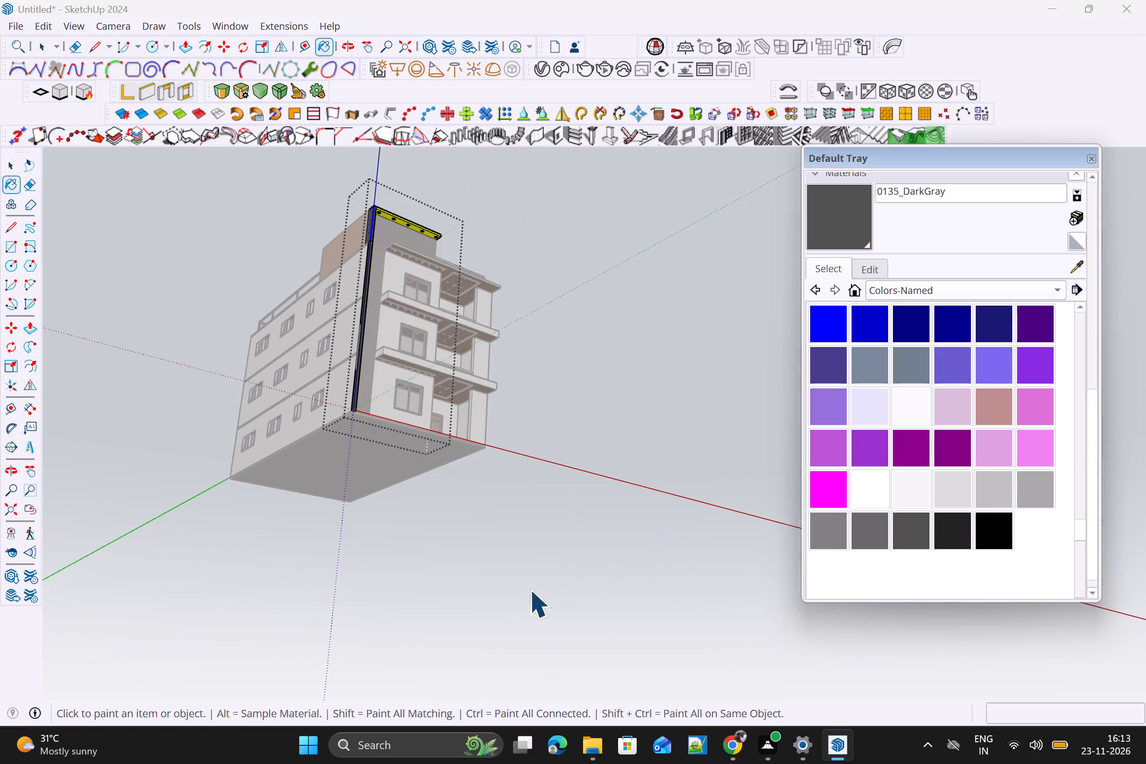
key("space")
scroll(591, 498, "down", 4)
left_click(1087, 160)
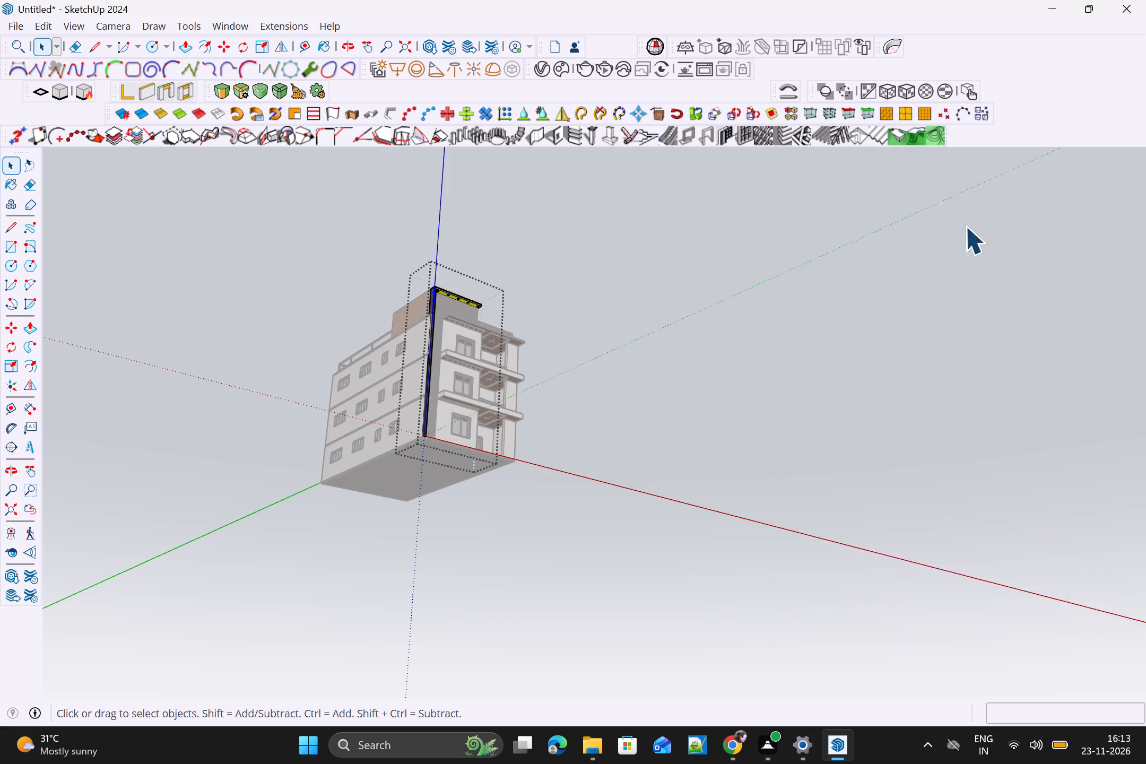
scroll(935, 255, "up", 3)
middle_click_drag(800, 439, 697, 491)
scroll(453, 477, "up", 3)
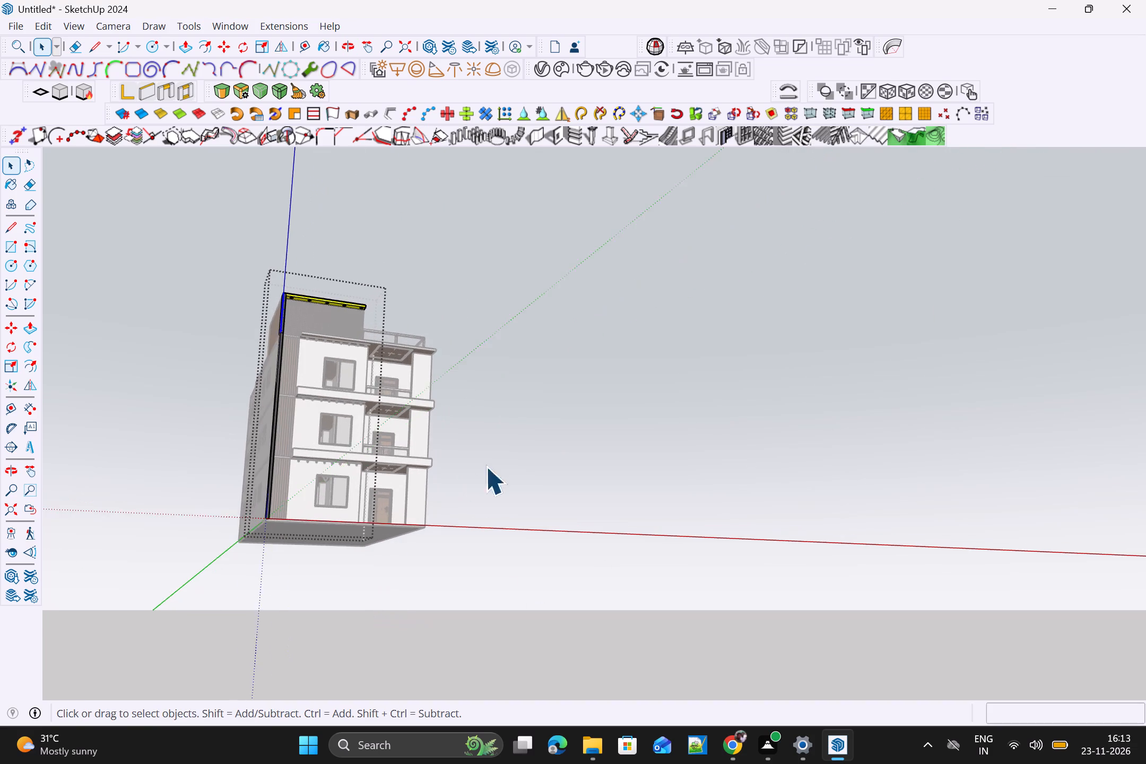
left_click(522, 463)
Paint the two balcony bands and the roof slab edge on the front elevation with 0135_DarkGray.
scroll(538, 463, "down", 5)
scroll(717, 477, "up", 1)
middle_click_drag(598, 535, 486, 567)
middle_click_drag(443, 577, 351, 604)
scroll(442, 449, "up", 6)
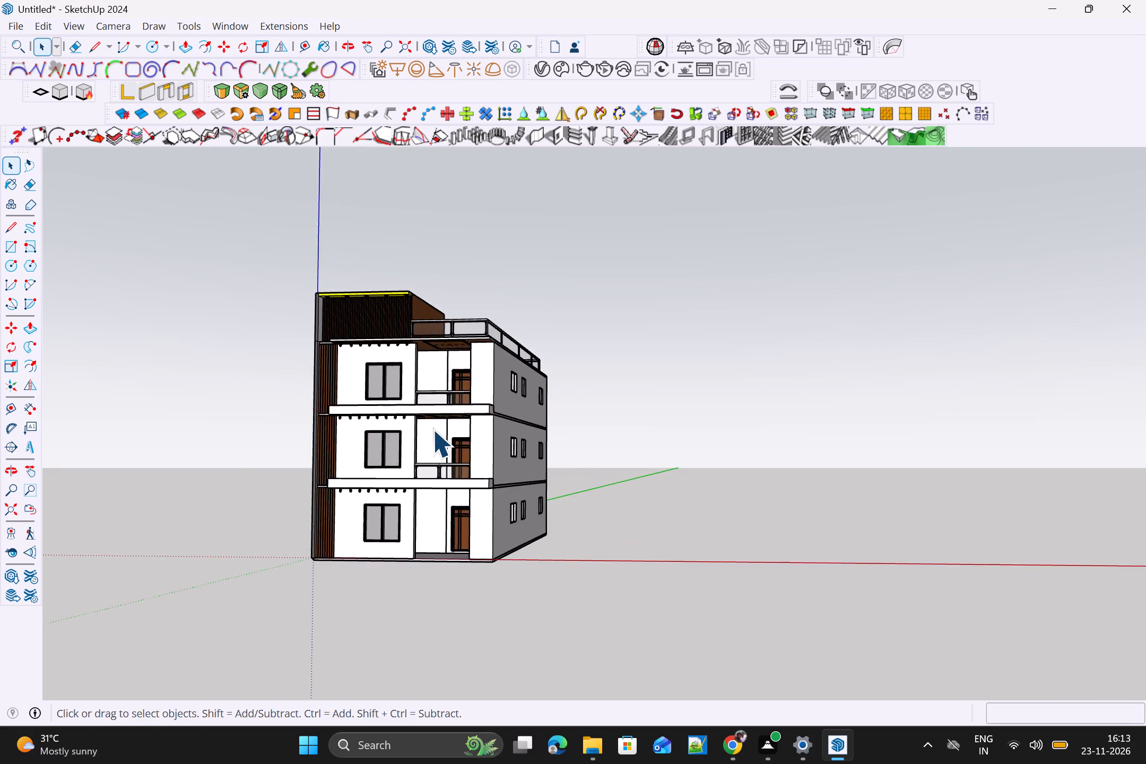
scroll(432, 429, "up", 6)
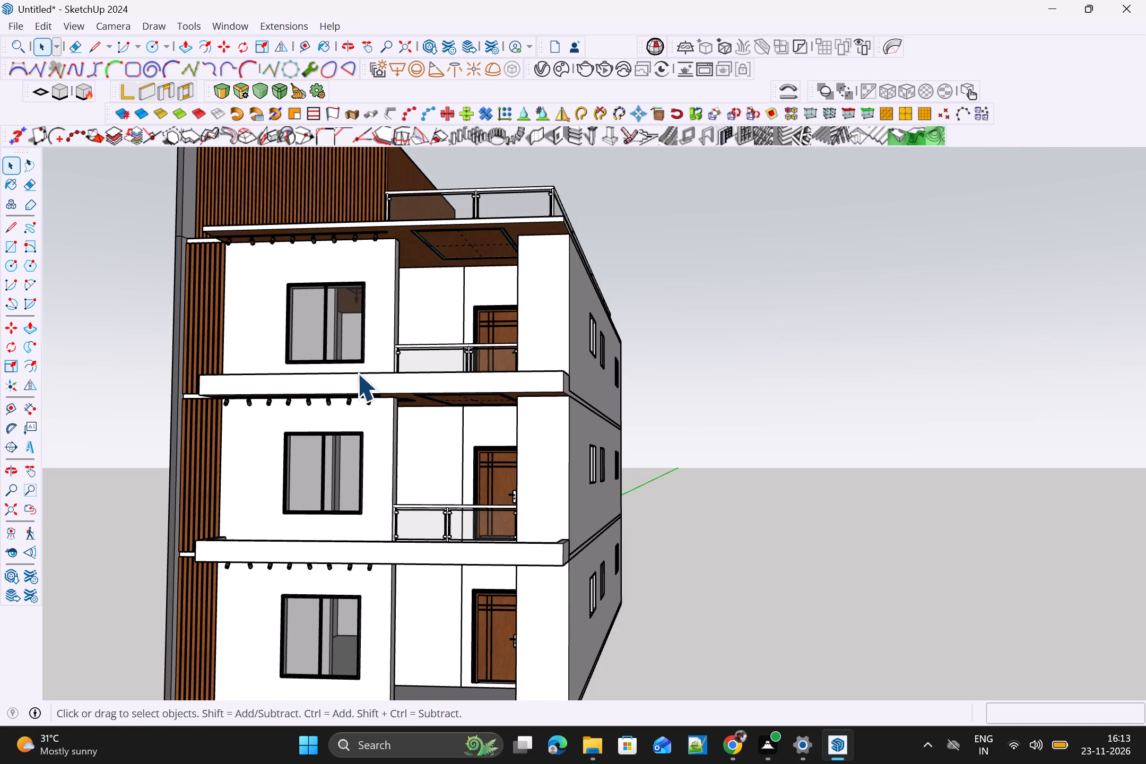
scroll(374, 373, "up", 2)
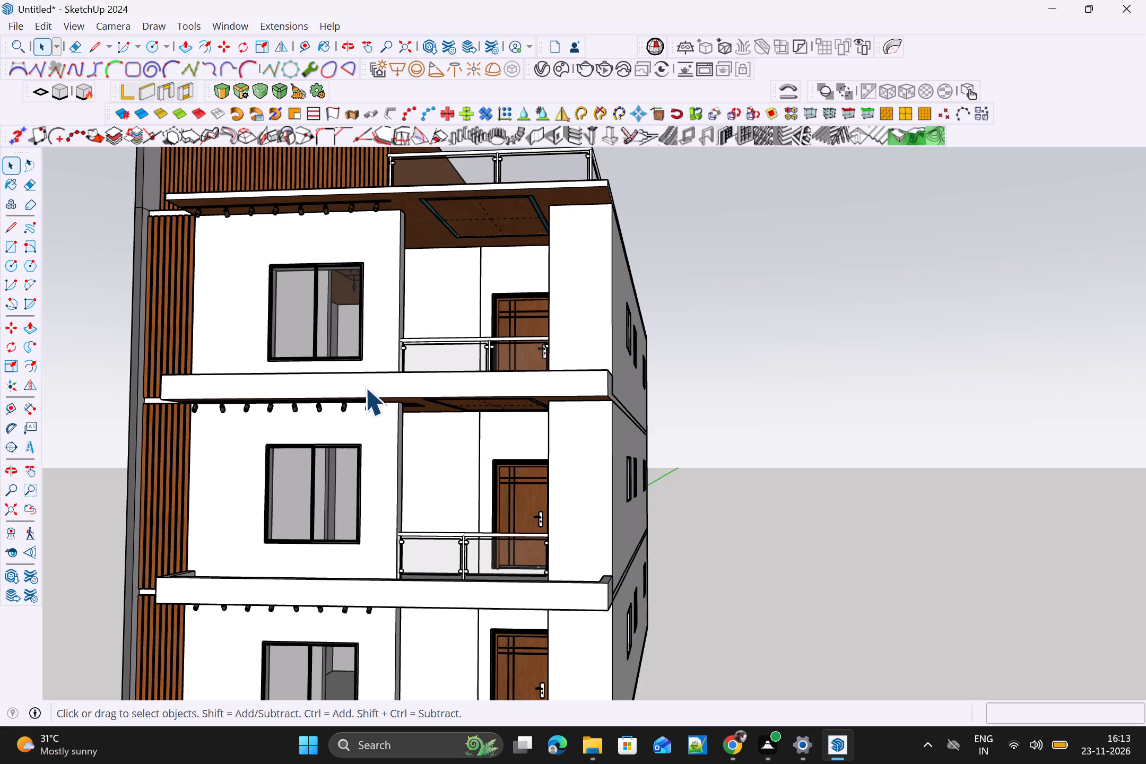
scroll(393, 508, "down", 2)
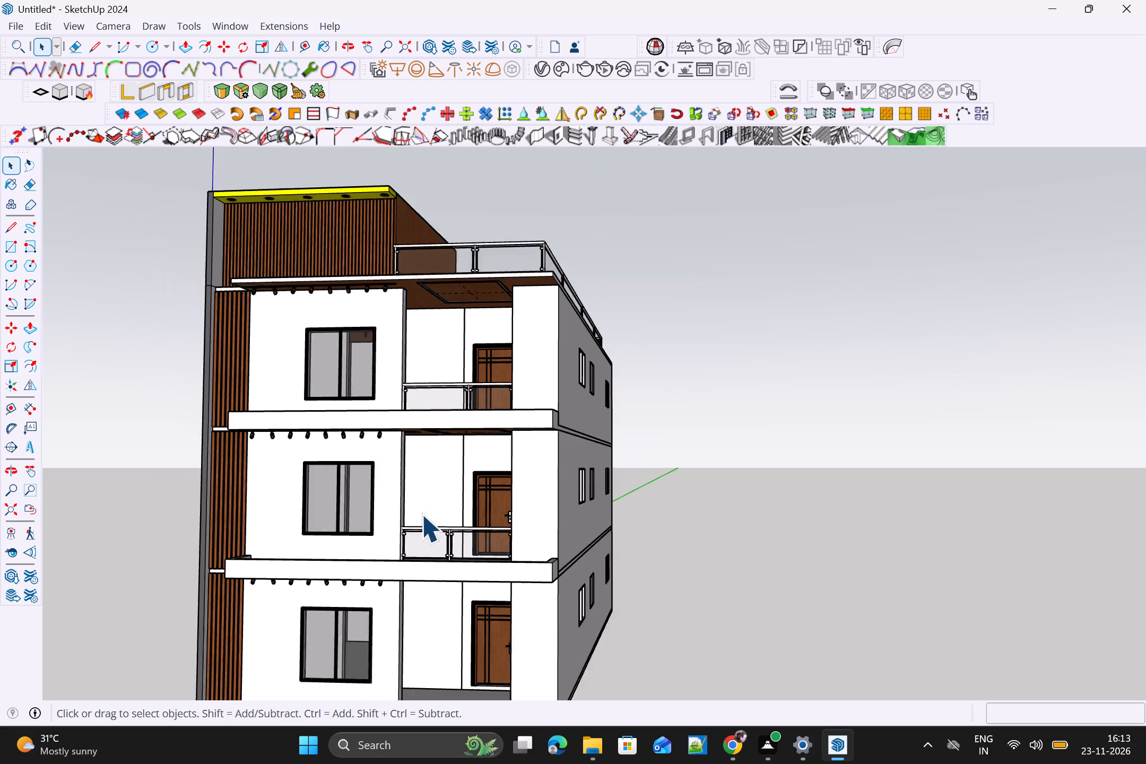
scroll(421, 514, "down", 3)
scroll(428, 496, "up", 3)
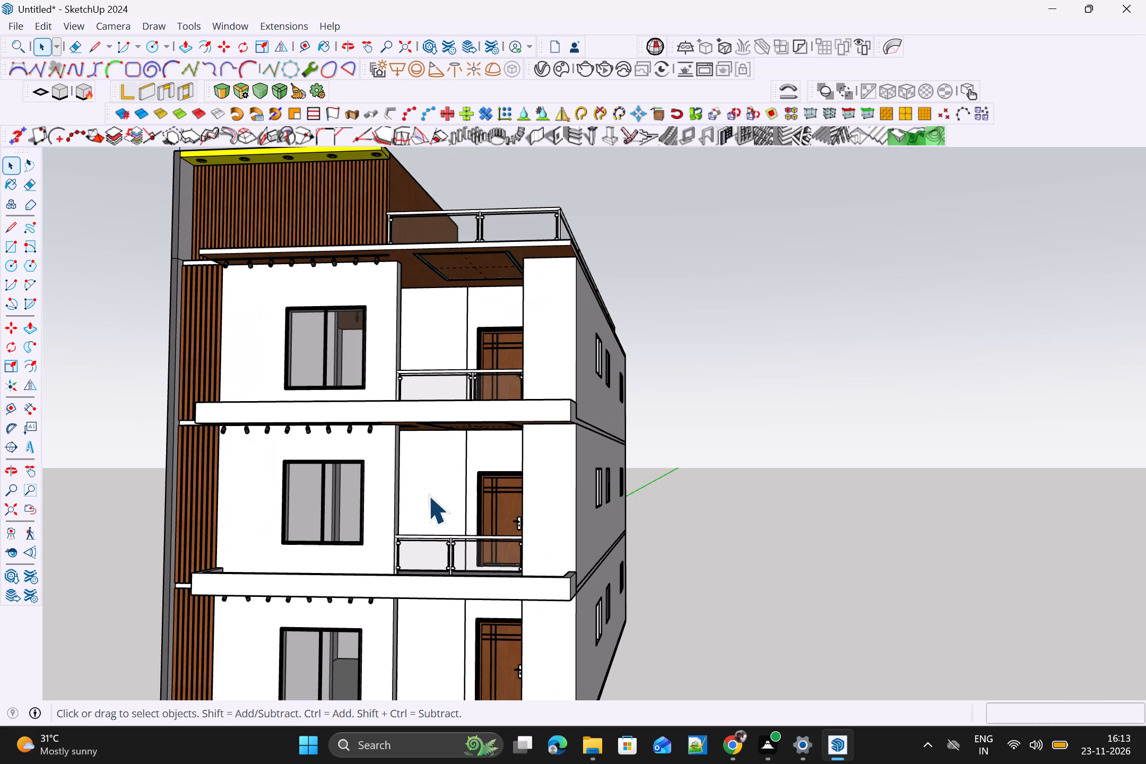
key("b")
scroll(483, 394, "up", 3)
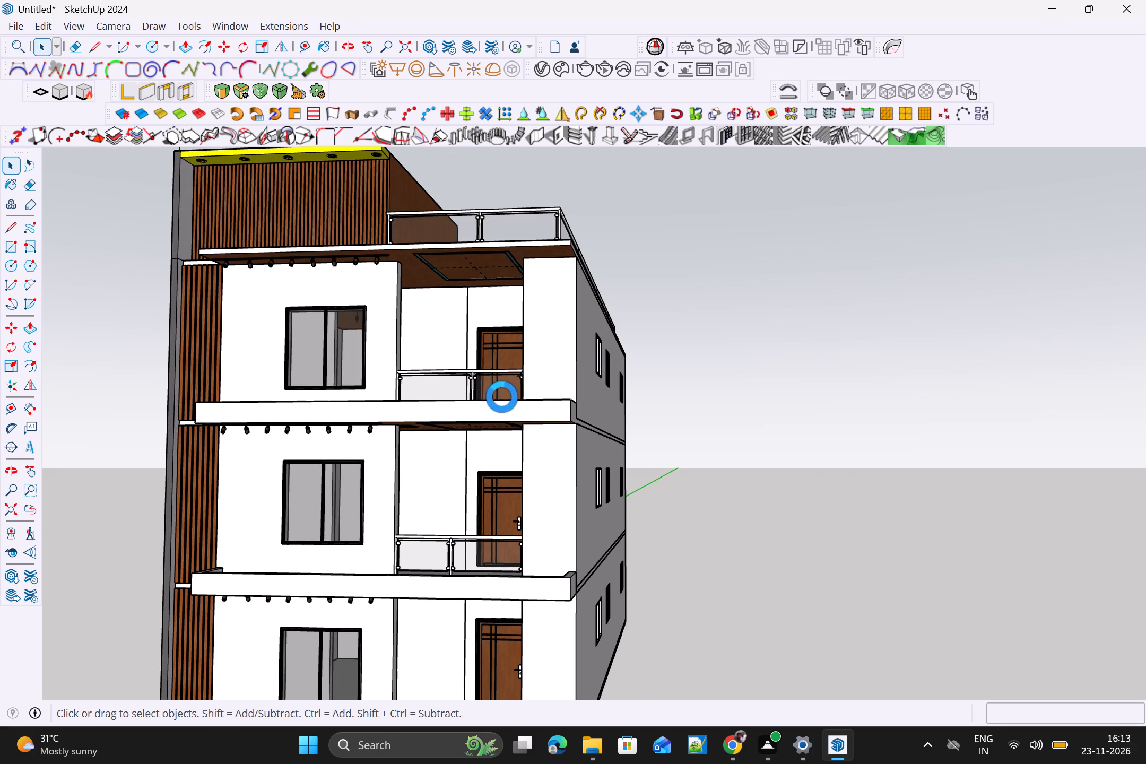
left_click(514, 407)
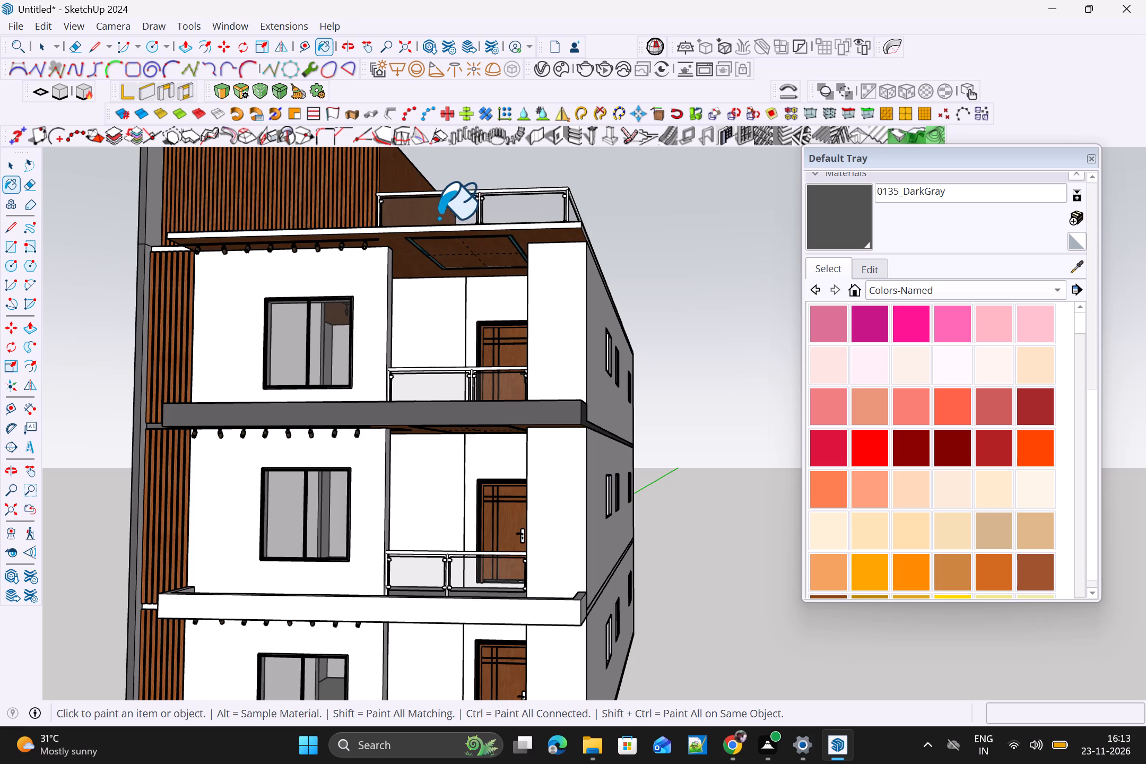
left_click(438, 225)
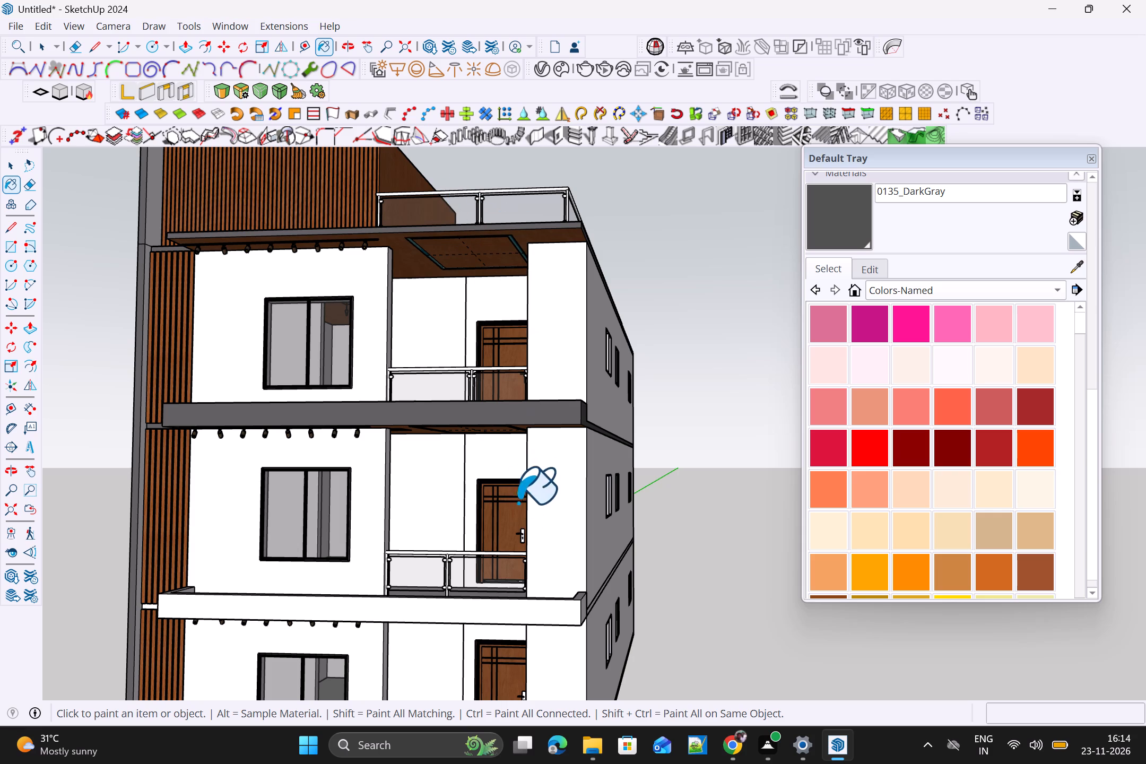
left_click(516, 623)
scroll(535, 631, "down", 2)
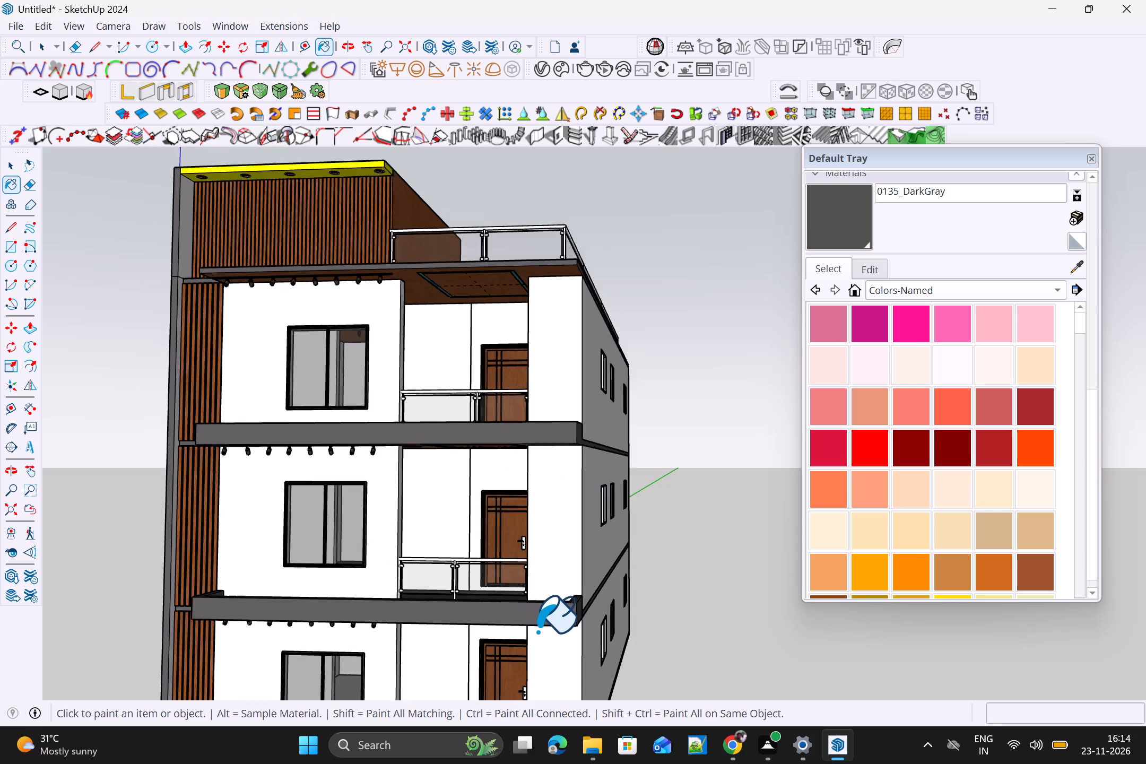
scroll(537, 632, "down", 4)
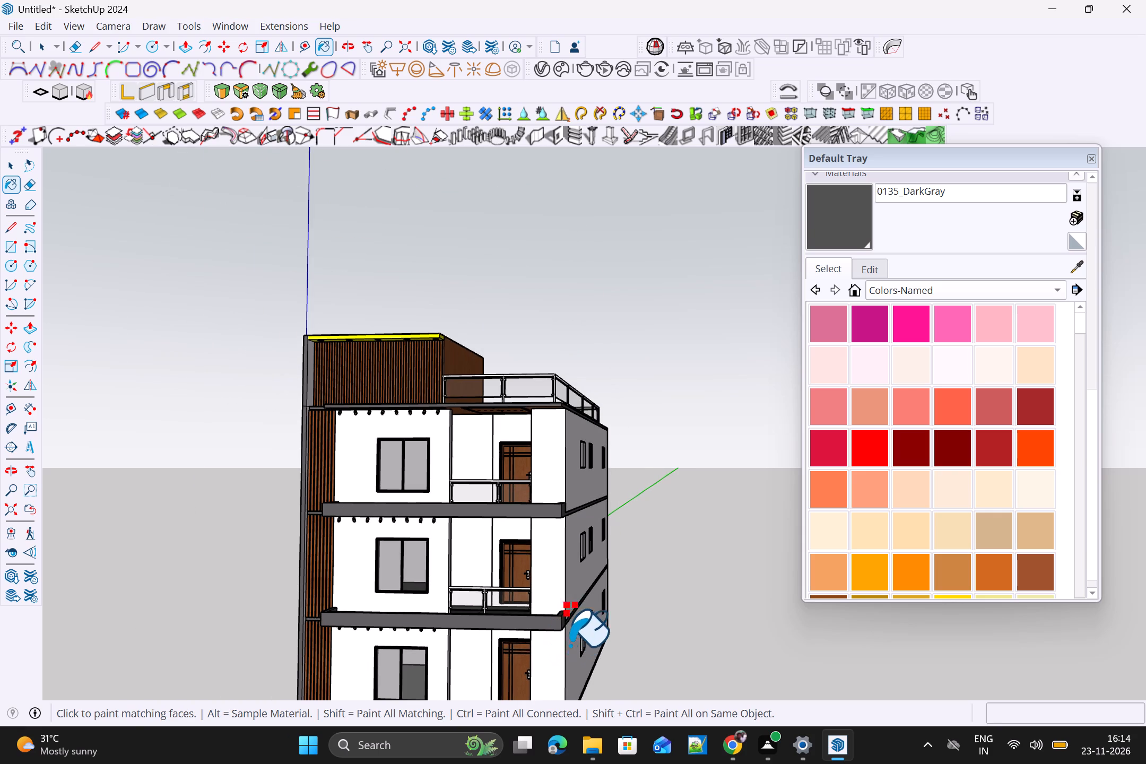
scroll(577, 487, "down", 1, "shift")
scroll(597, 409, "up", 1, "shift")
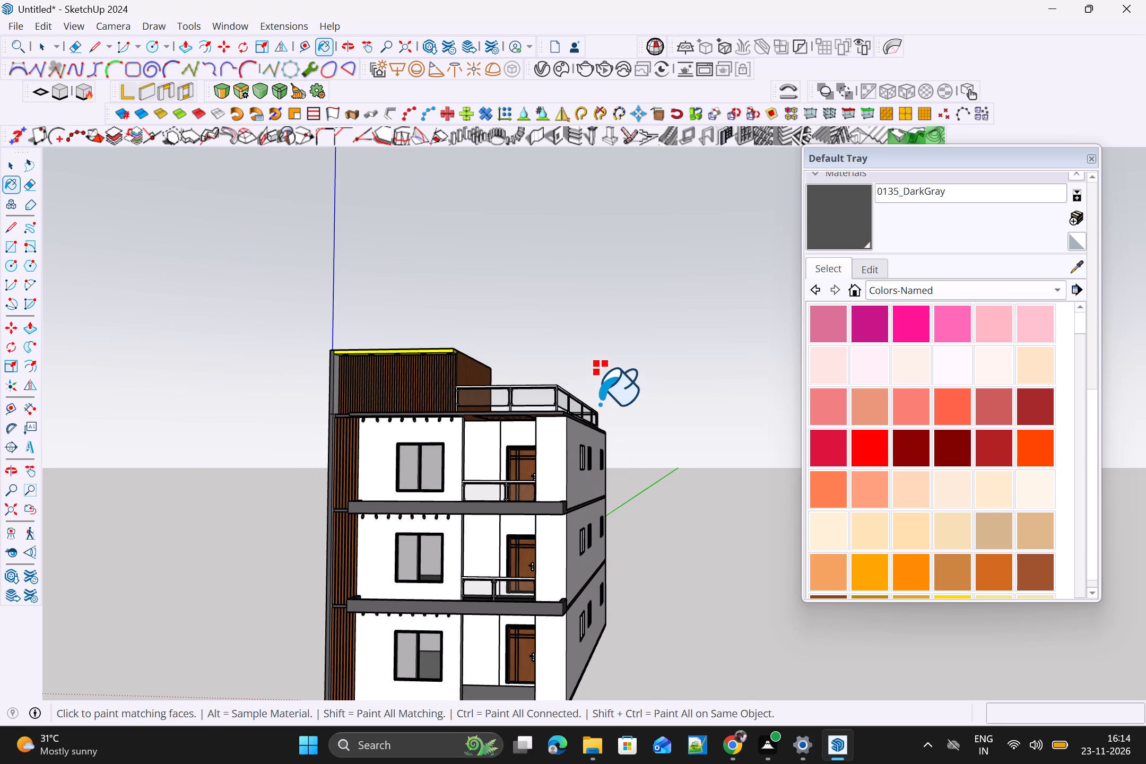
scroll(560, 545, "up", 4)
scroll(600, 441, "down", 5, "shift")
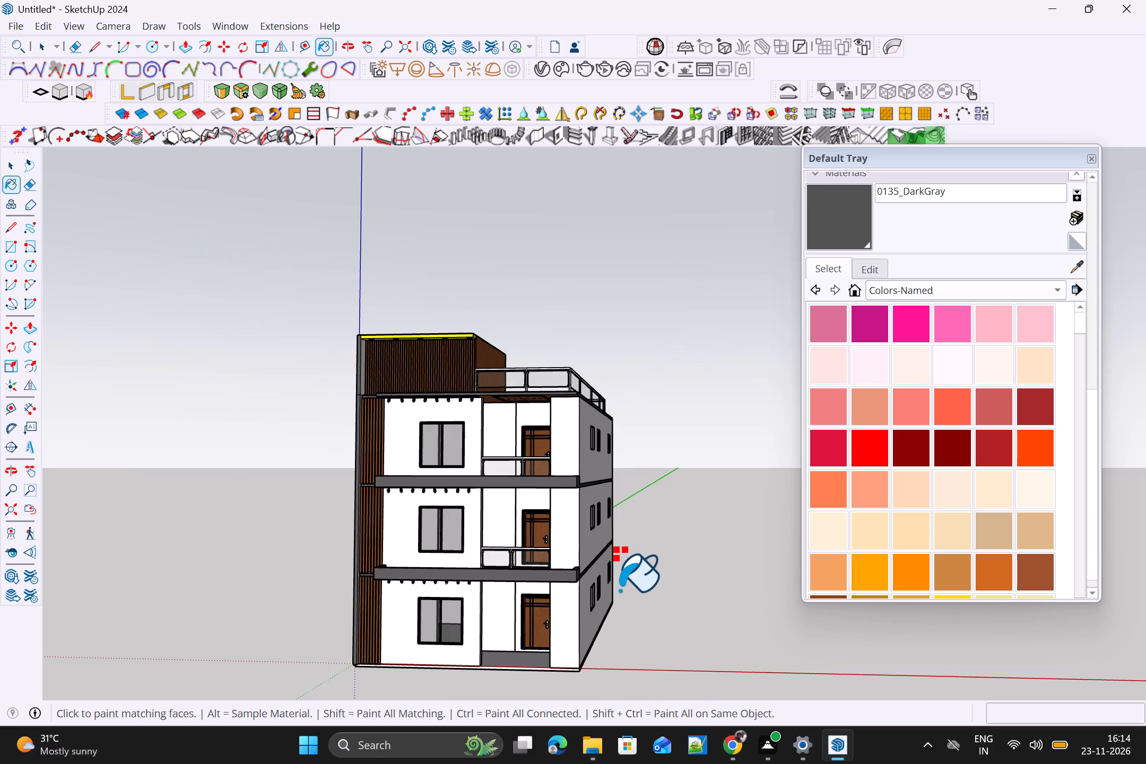
Finish painting and examine the front elevation's bands, post and roof edge from low and high angles.
middle_click_drag(611, 547, 619, 535, "shift")
middle_click_drag(685, 404, 717, 332, "shift")
scroll(507, 586, "up", 4, "shift")
scroll(522, 706, "up", 1, "shift")
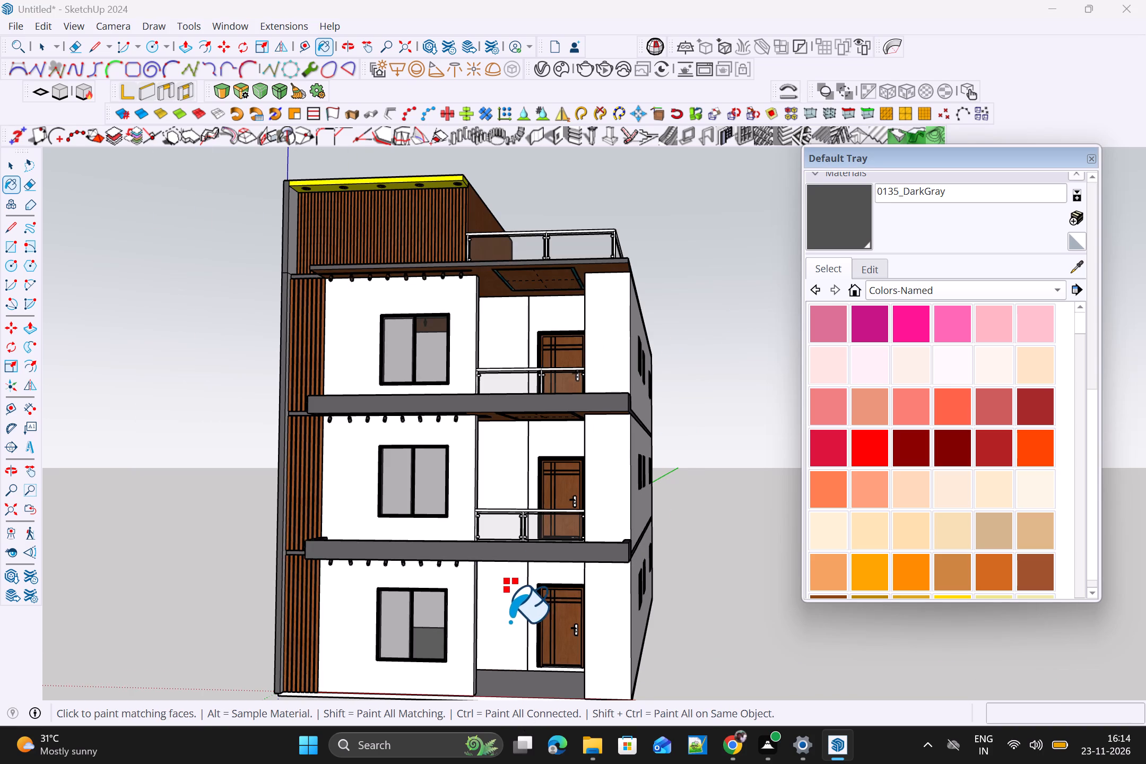
scroll(565, 569, "up", 1, "shift")
middle_click_drag(586, 541, 620, 508, "shift")
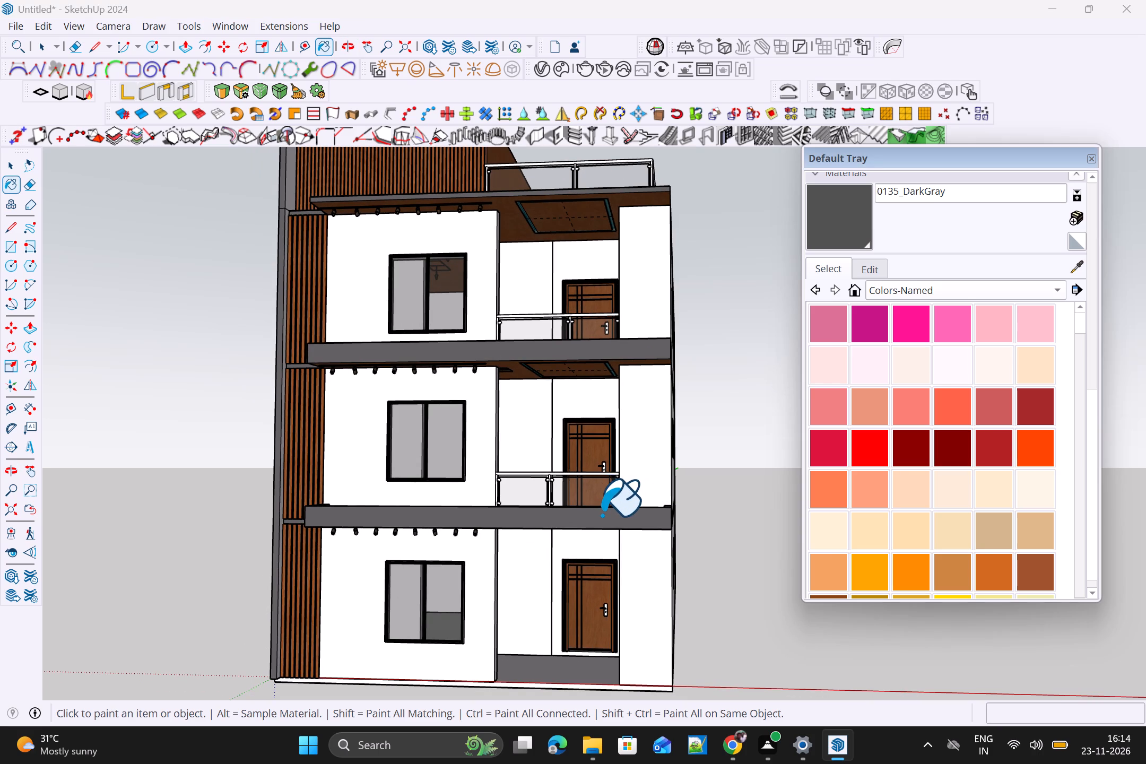
scroll(601, 515, "down", 3)
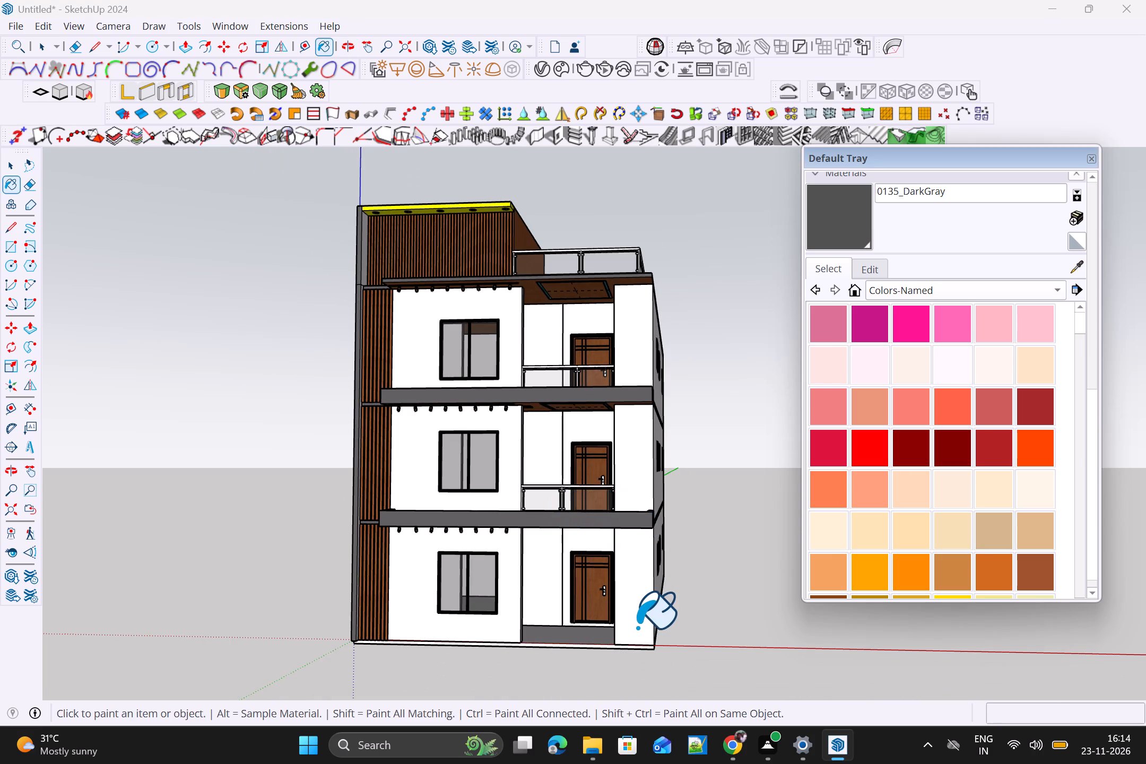
scroll(637, 628, "up", 3)
scroll(633, 626, "down", 4)
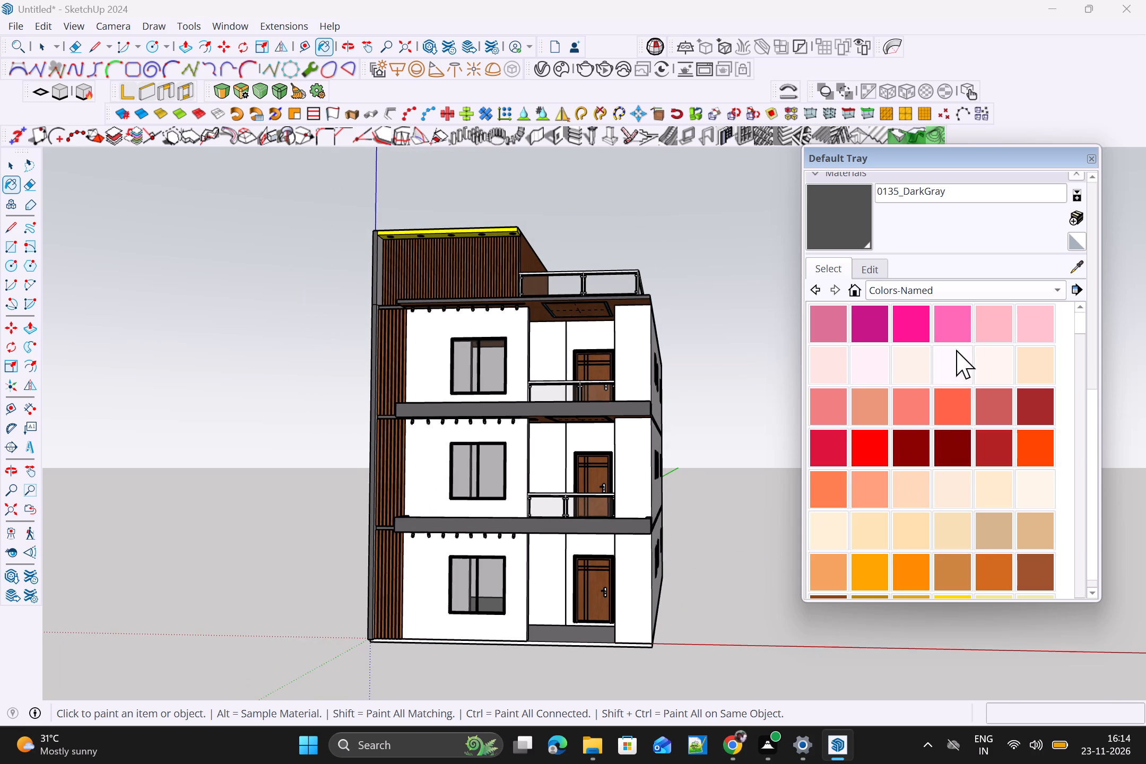
key("space")
left_click(1091, 158)
scroll(626, 355, "down", 4)
middle_click_drag(704, 449, 704, 464)
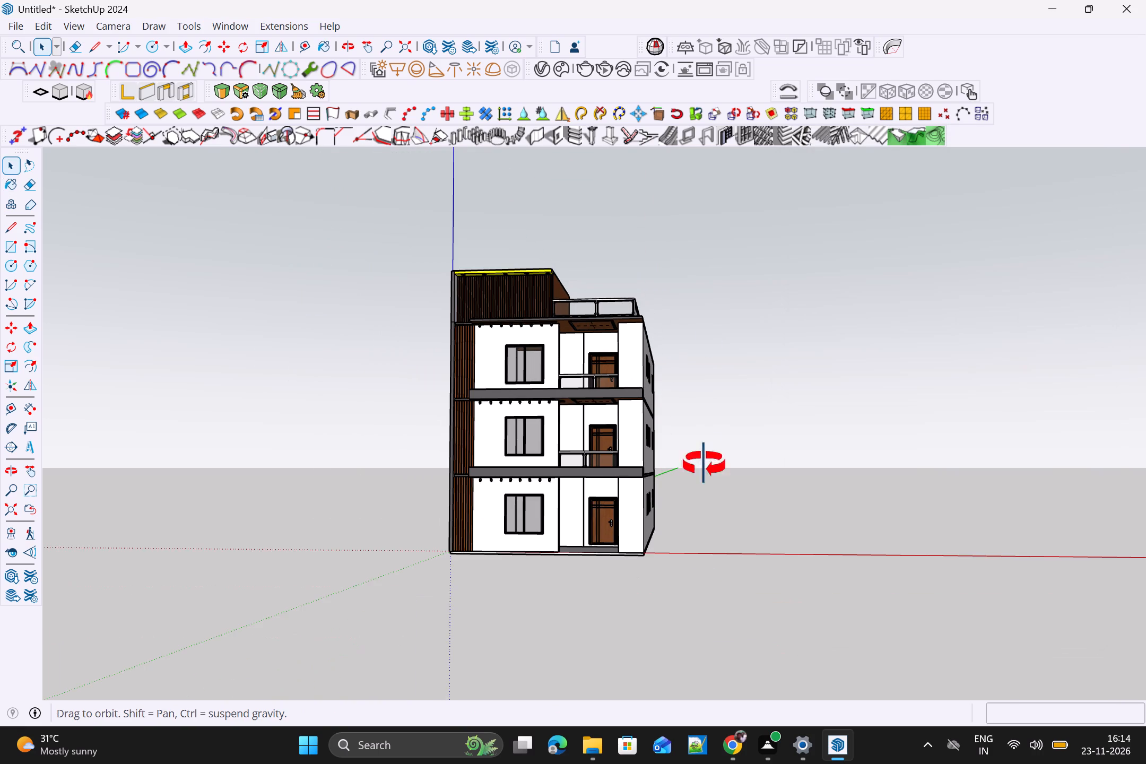
middle_click_drag(704, 464, 708, 587)
middle_click_drag(667, 614, 630, 619)
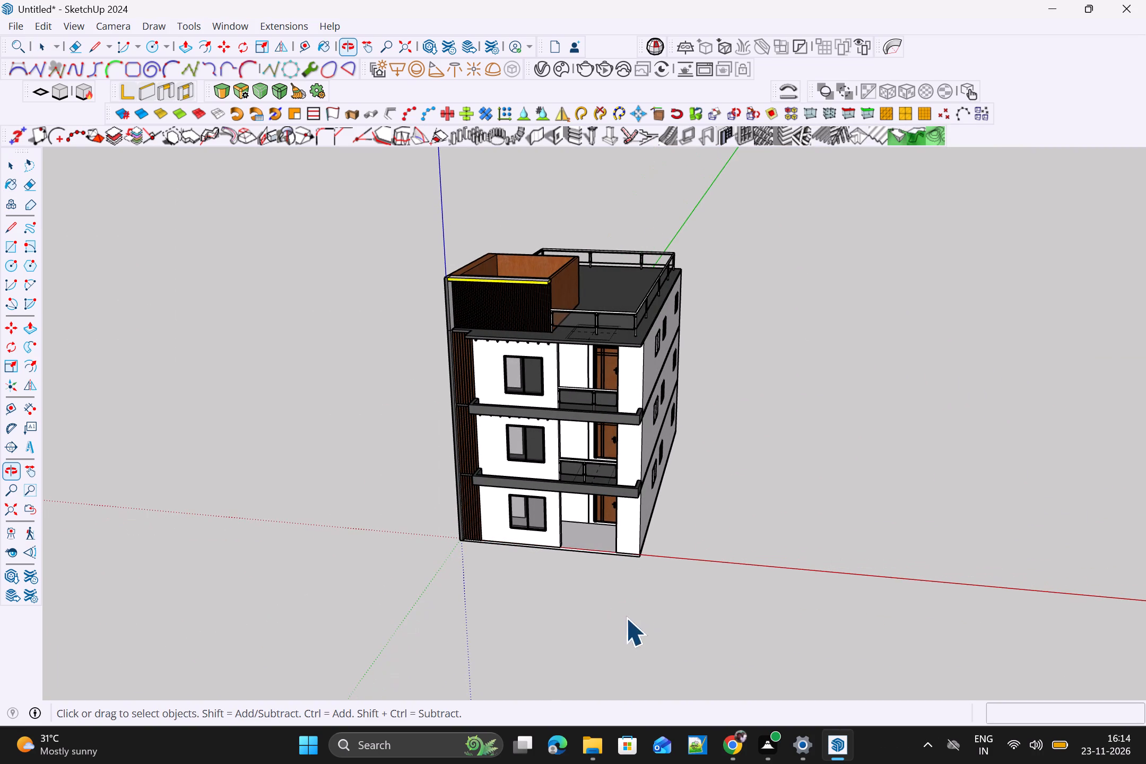
Inside the middle storey's slab group, paint the floor face behind the balcony railing with Marble Carrara Floor Tile from the Tile collection, and exit the group.
scroll(509, 517, "up", 5)
scroll(669, 446, "up", 3)
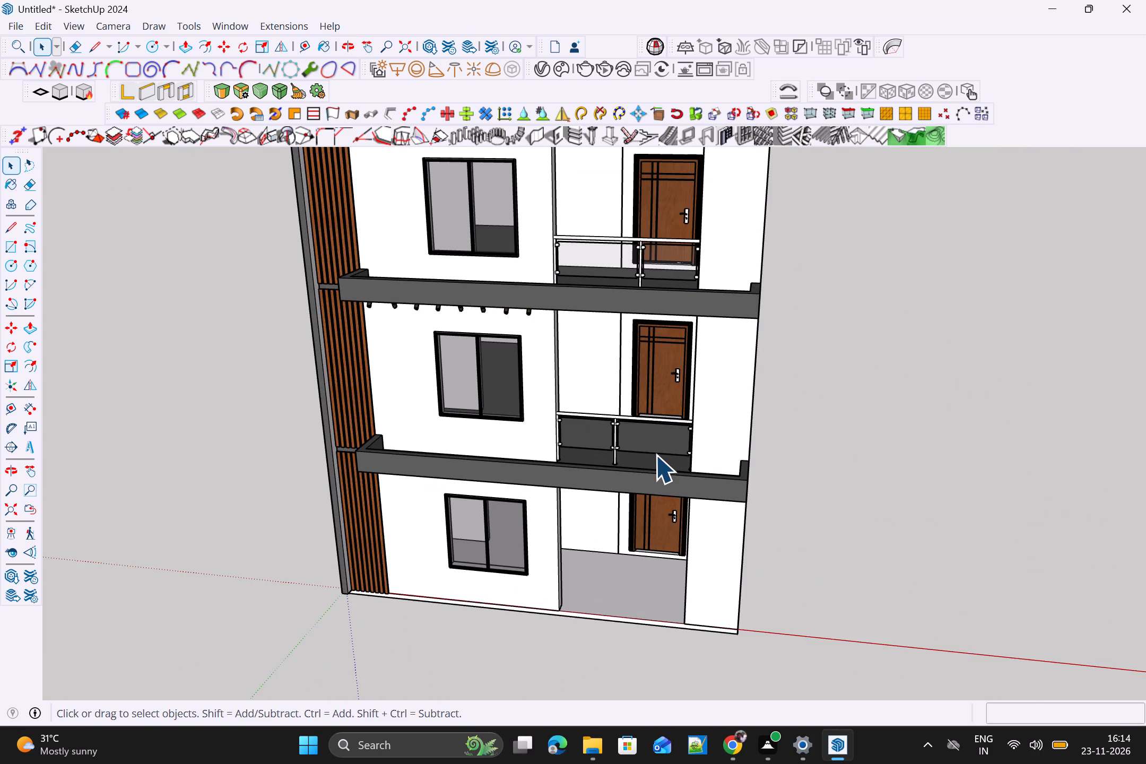
scroll(652, 449, "up", 6)
middle_click_drag(618, 578, 604, 644)
scroll(618, 580, "up", 1)
scroll(599, 405, "up", 4)
triple_click(616, 506)
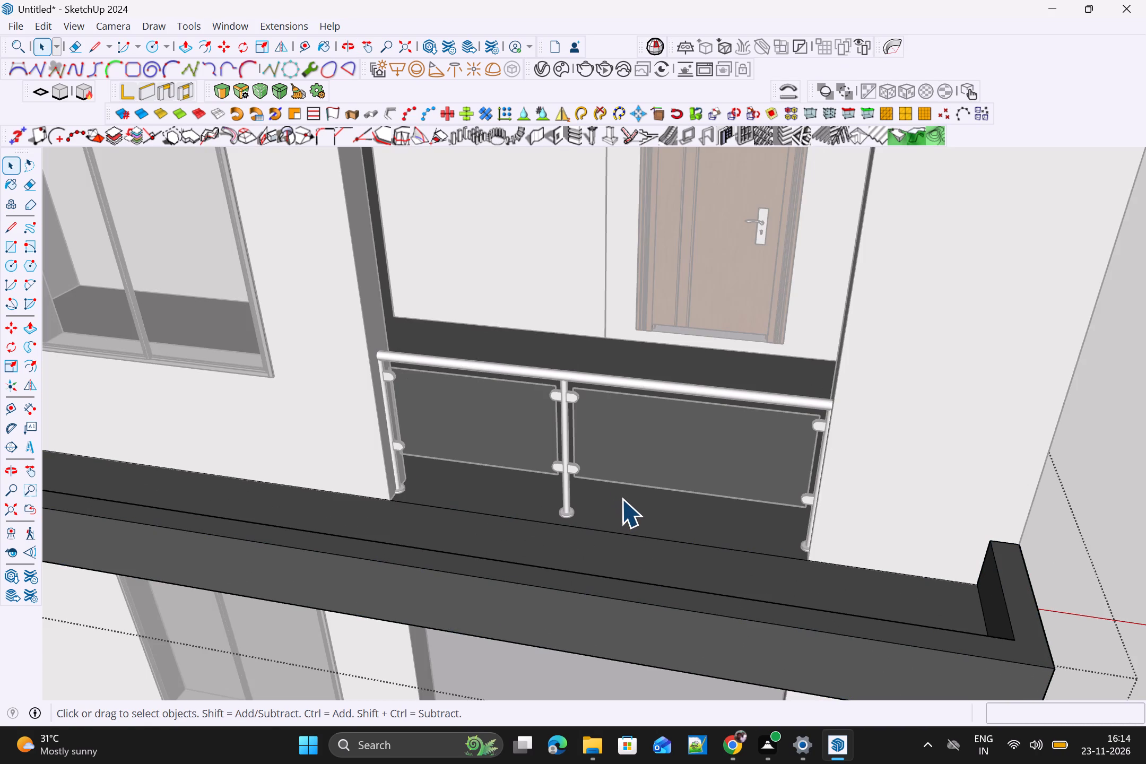
double_click(621, 499)
left_click(624, 502)
scroll(625, 502, "down", 2)
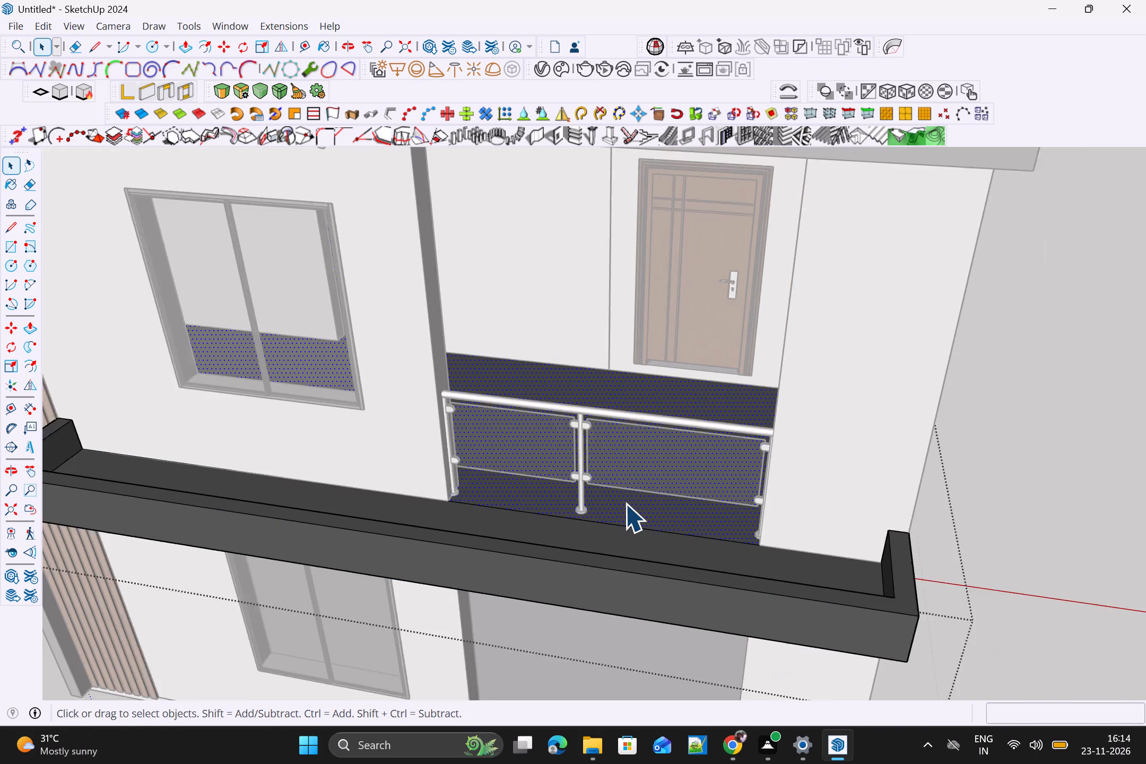
scroll(625, 503, "down", 6)
key("b")
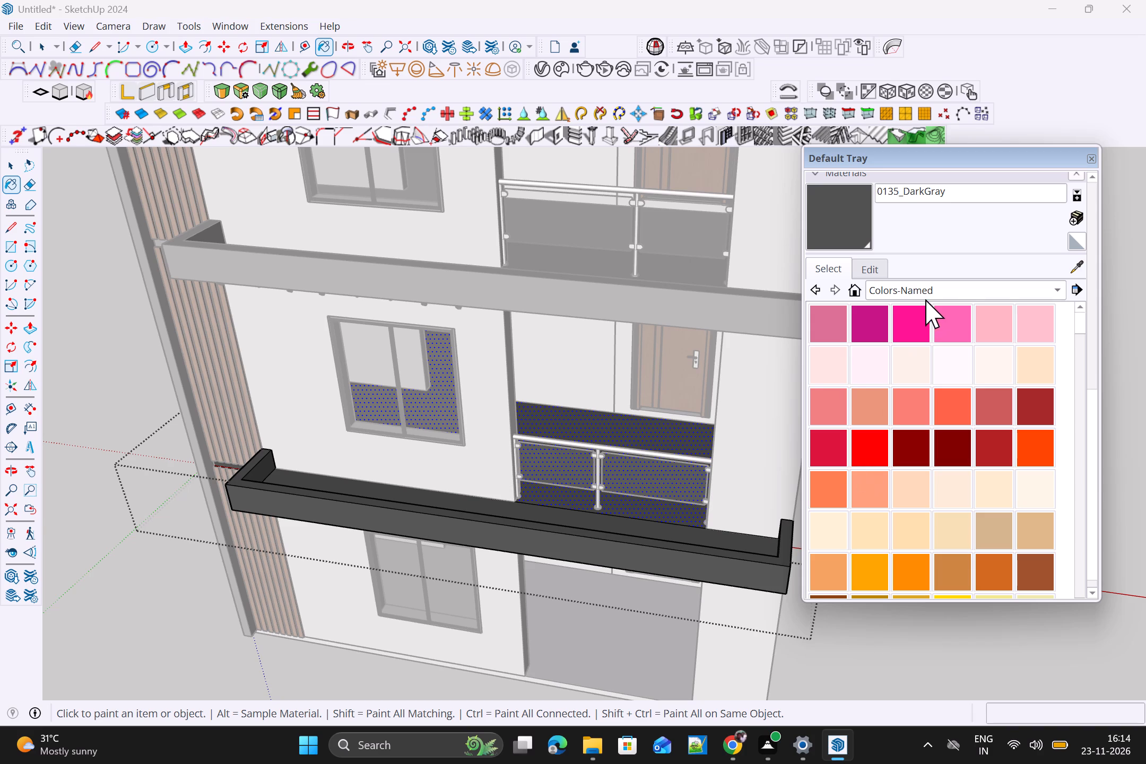
left_click(925, 289)
left_click(902, 388)
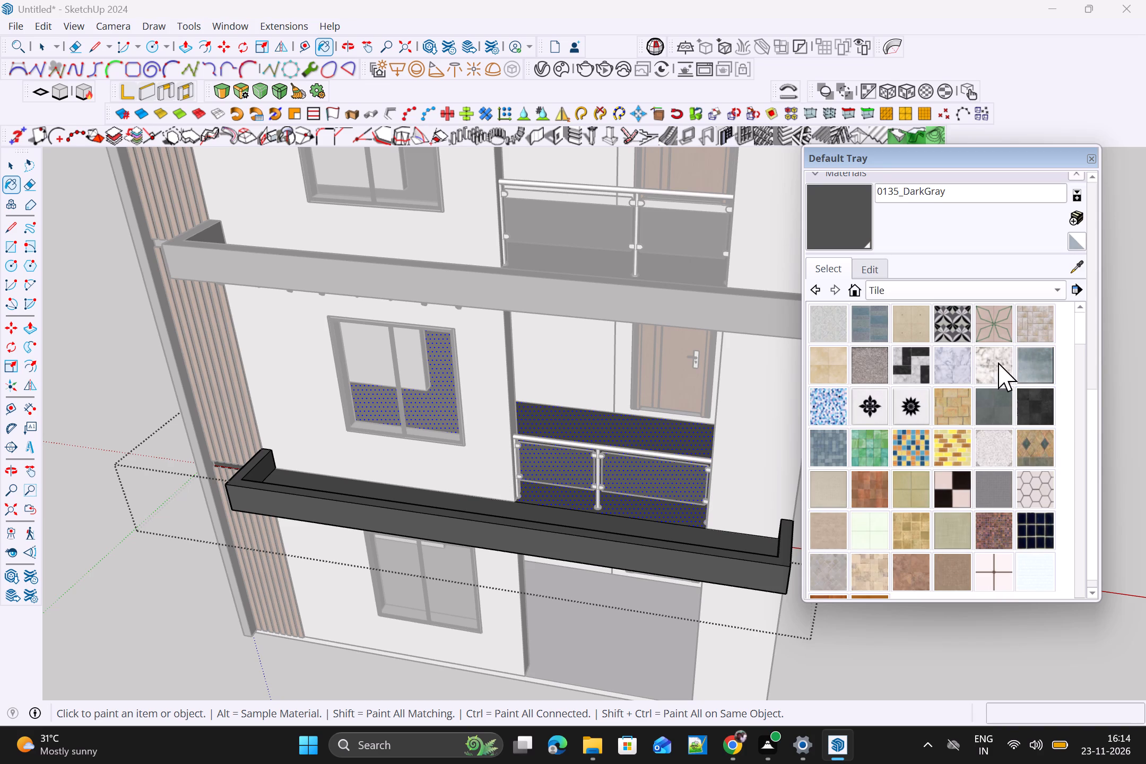
scroll(995, 371, "up", 2)
left_click(946, 364)
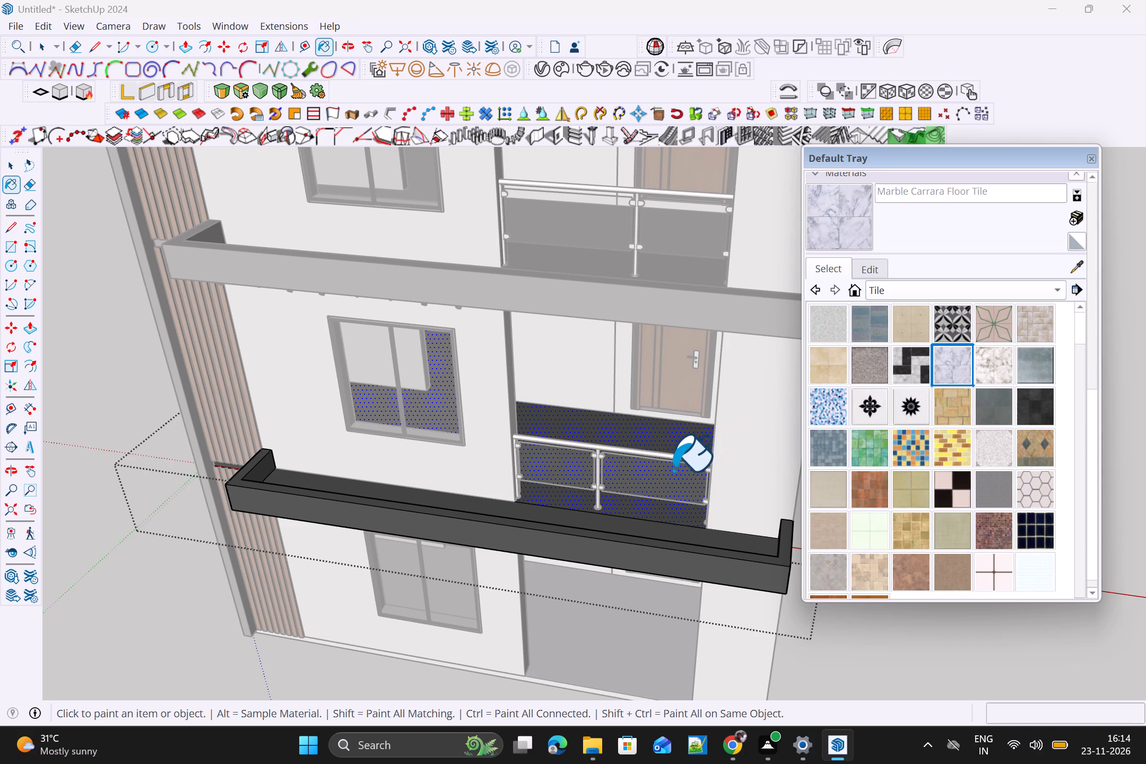
left_click(664, 442)
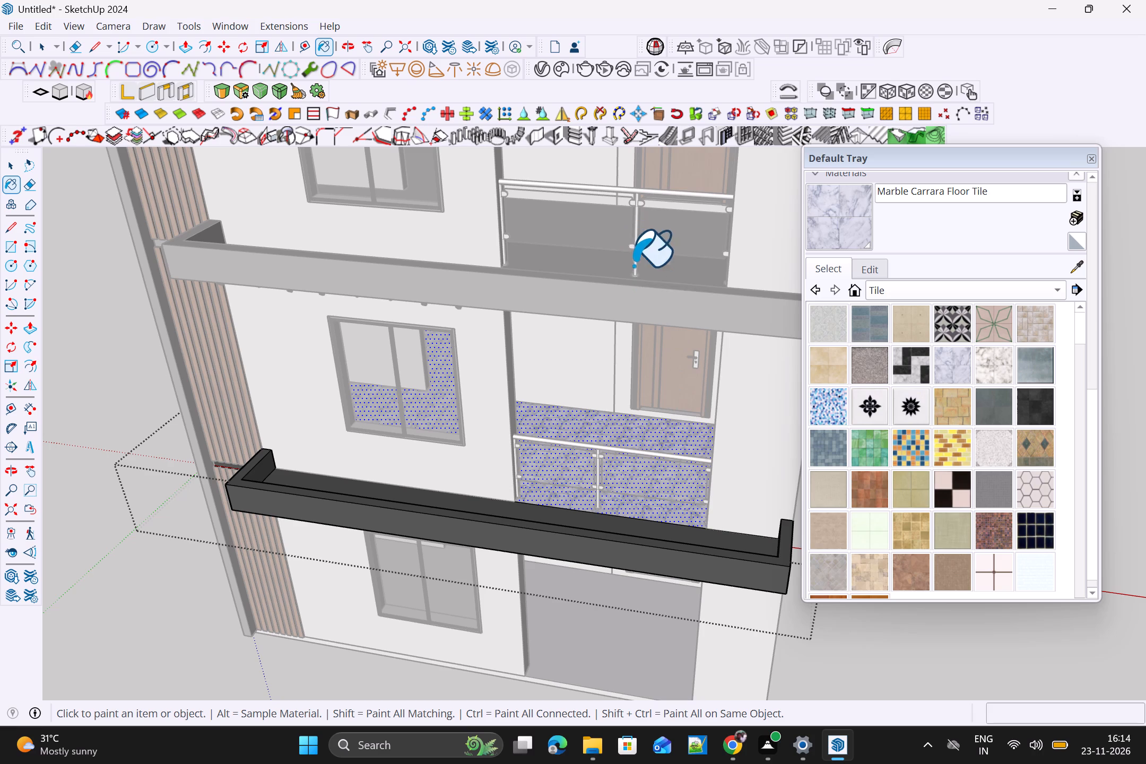
key("space")
left_click(1091, 158)
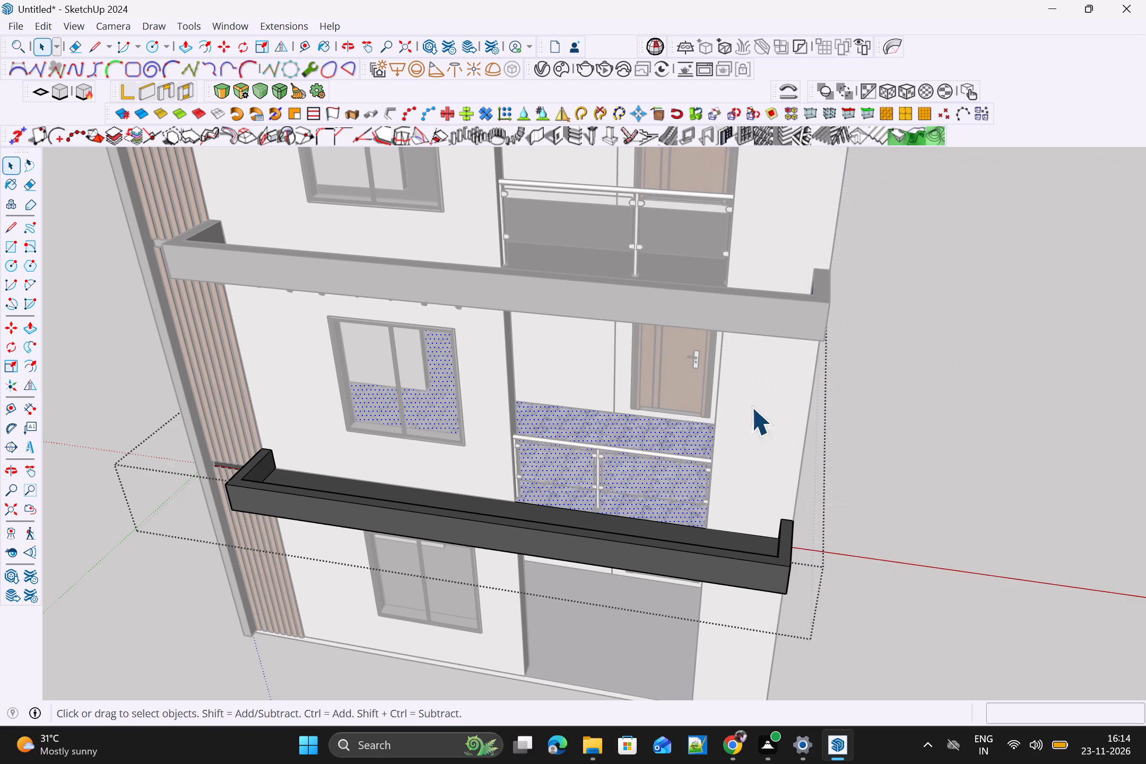
left_click(983, 442)
Inside the top storey's slab group, paint the floor face behind the balcony railing with Marble Carrara Floor Tile, and exit the group.
scroll(648, 262, "up", 3)
scroll(666, 259, "down", 3)
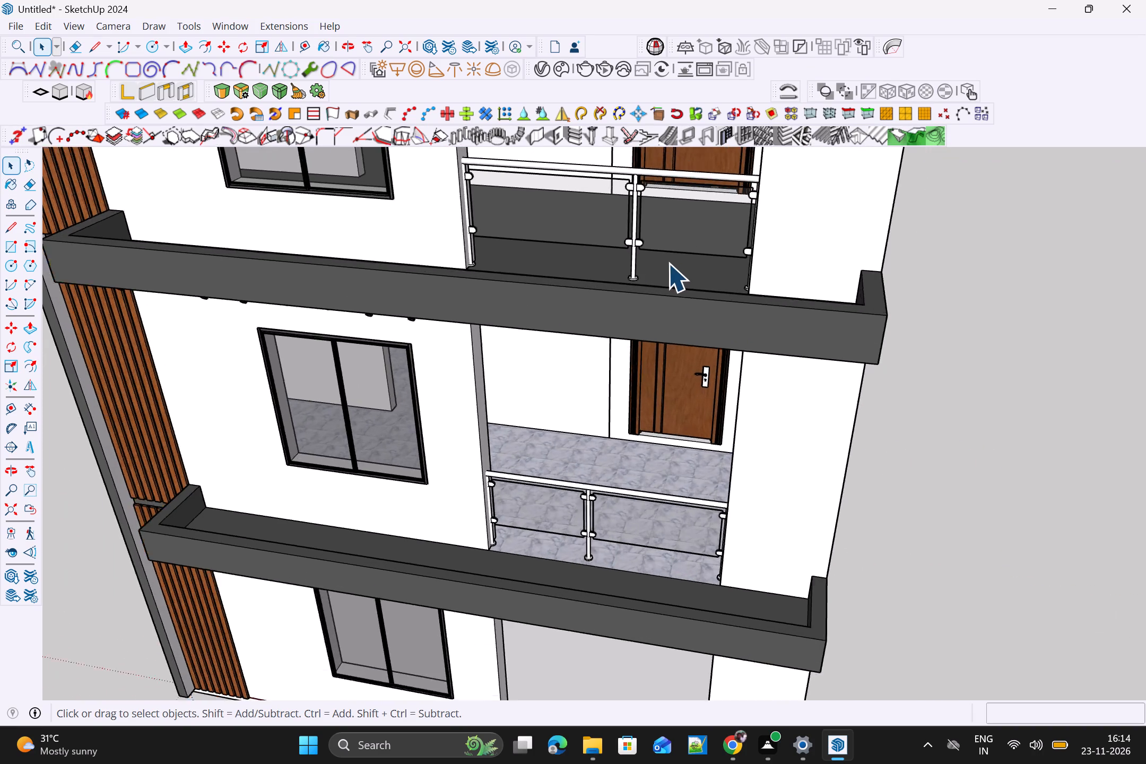
scroll(668, 263, "down", 1)
middle_click_drag(675, 371, 658, 429)
scroll(673, 267, "up", 4)
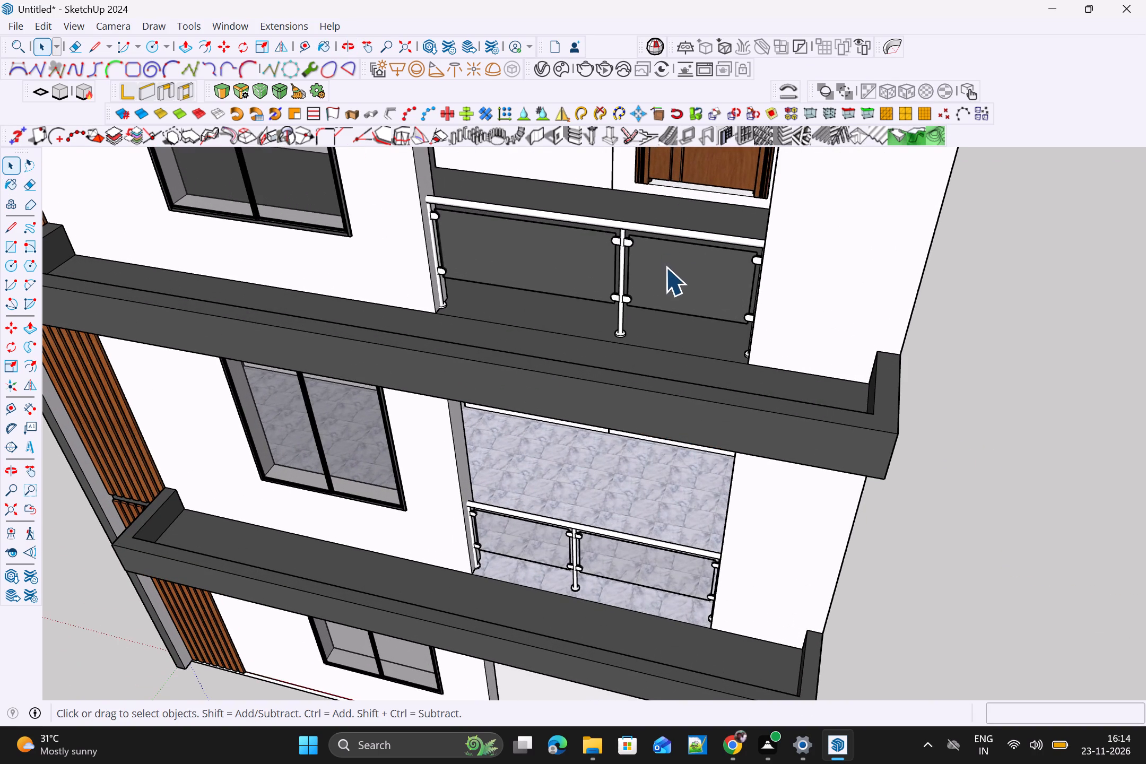
left_click(668, 269)
scroll(686, 263, "down", 5)
scroll(656, 411, "up", 1)
scroll(659, 245, "up", 3)
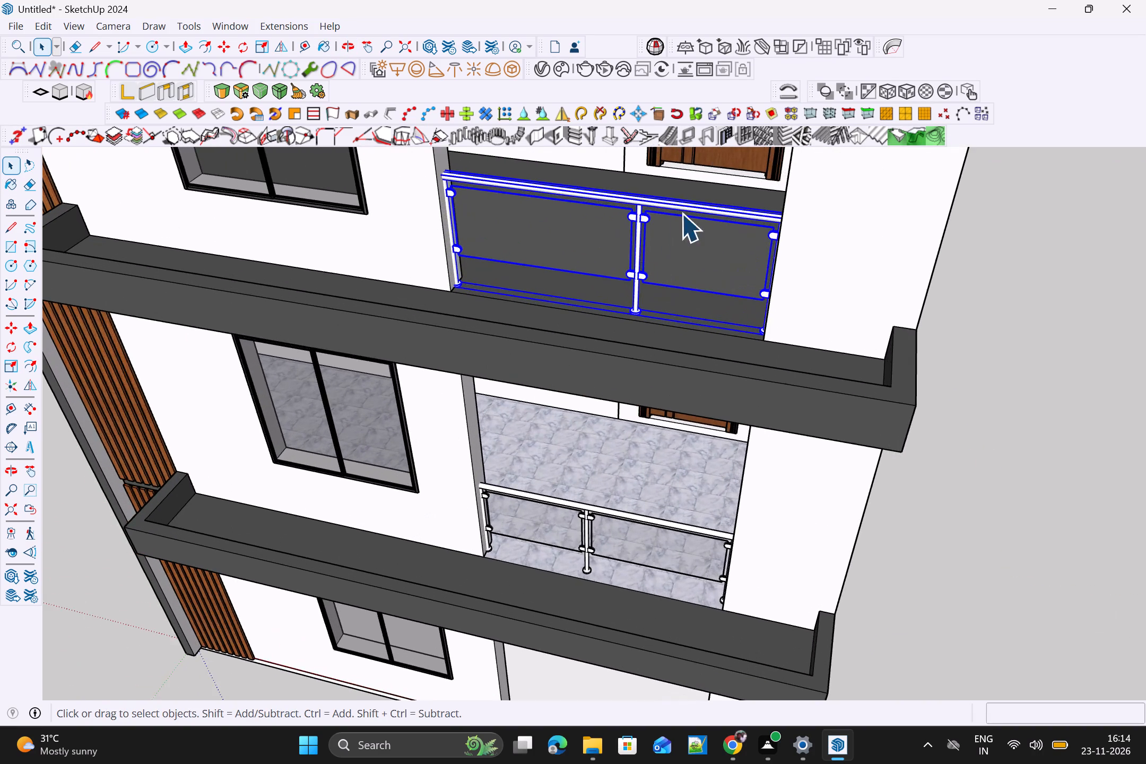
scroll(681, 213, "down", 11)
middle_click_drag(635, 388, 630, 409)
scroll(660, 232, "up", 1)
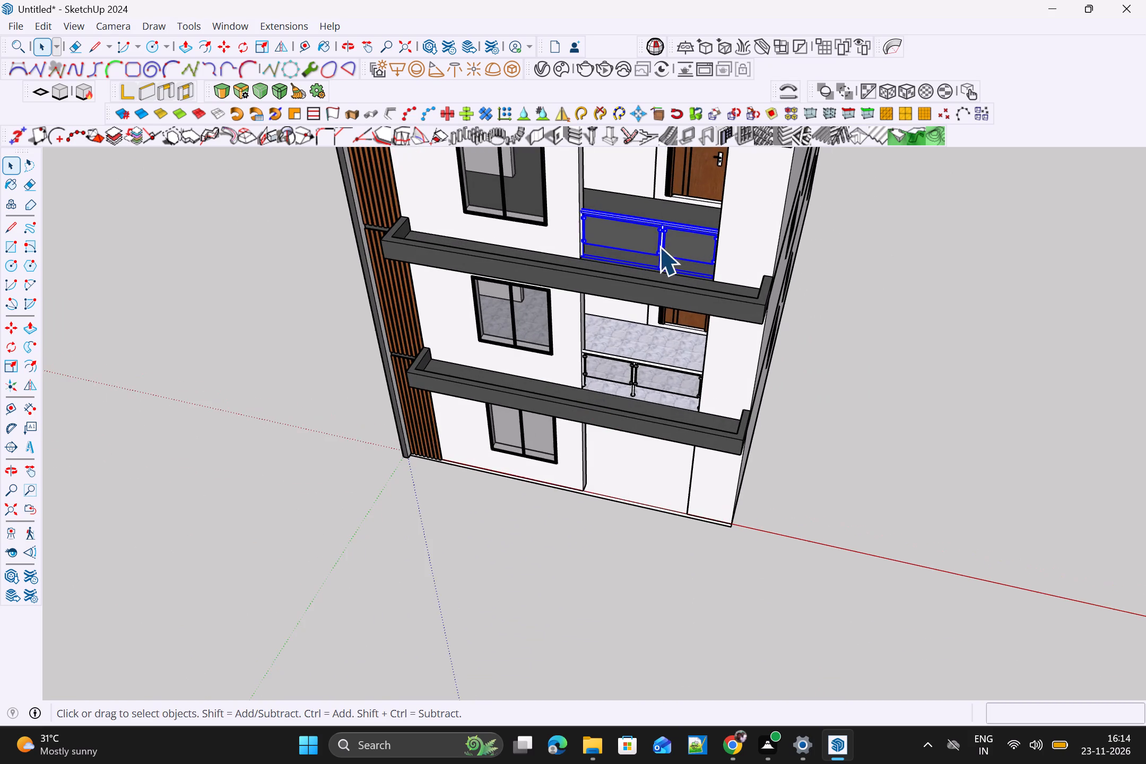
middle_click_drag(633, 331, 613, 390)
scroll(627, 350, "up", 2)
left_click(701, 196)
triple_click(702, 196)
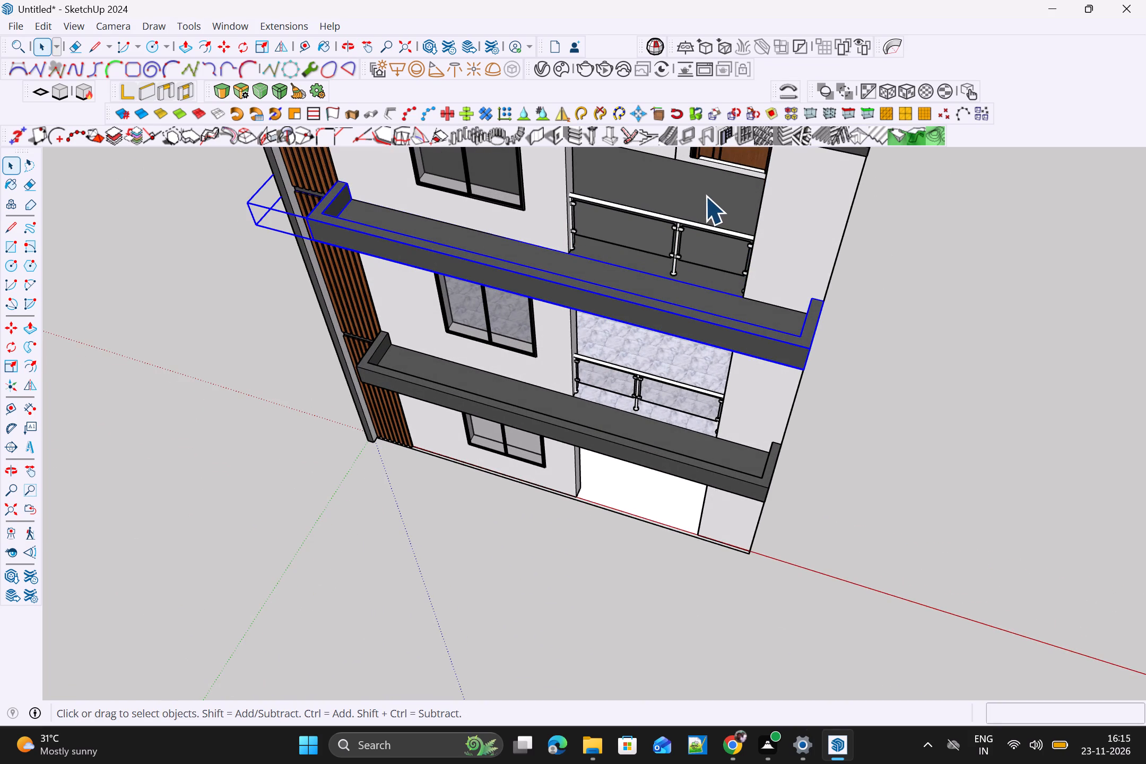
triple_click(709, 197)
left_click(709, 198)
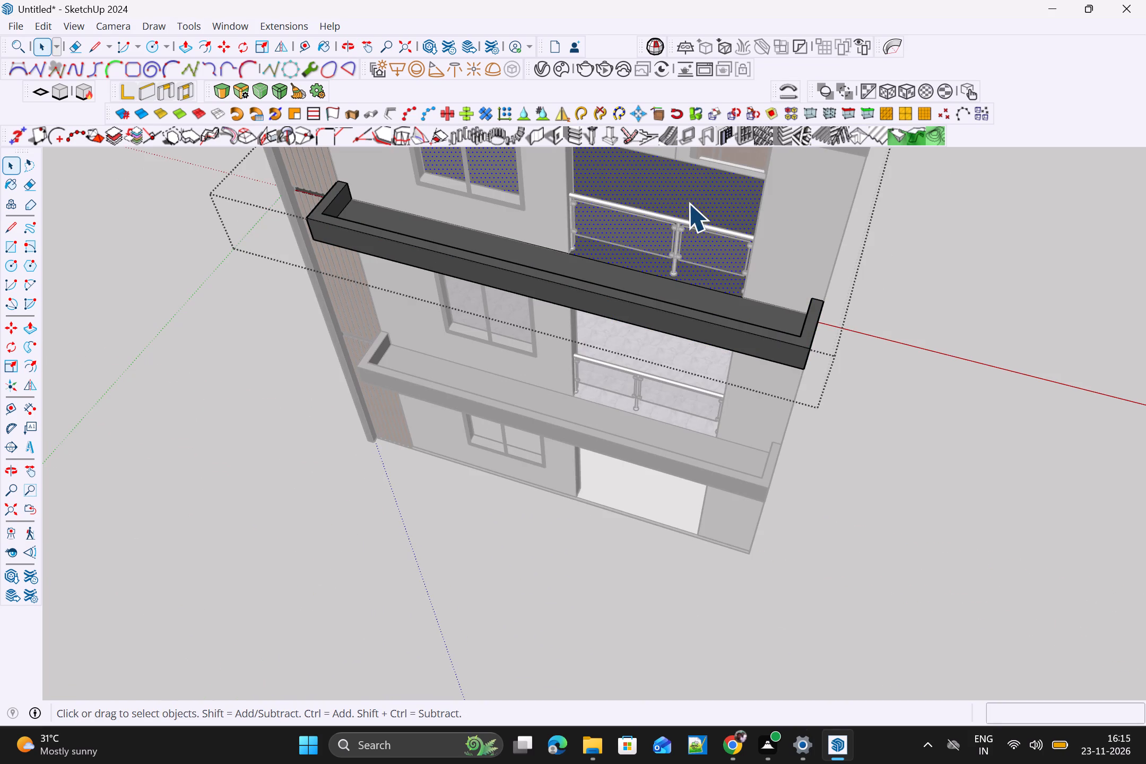
key("b")
left_click(709, 199)
scroll(707, 204, "down", 5)
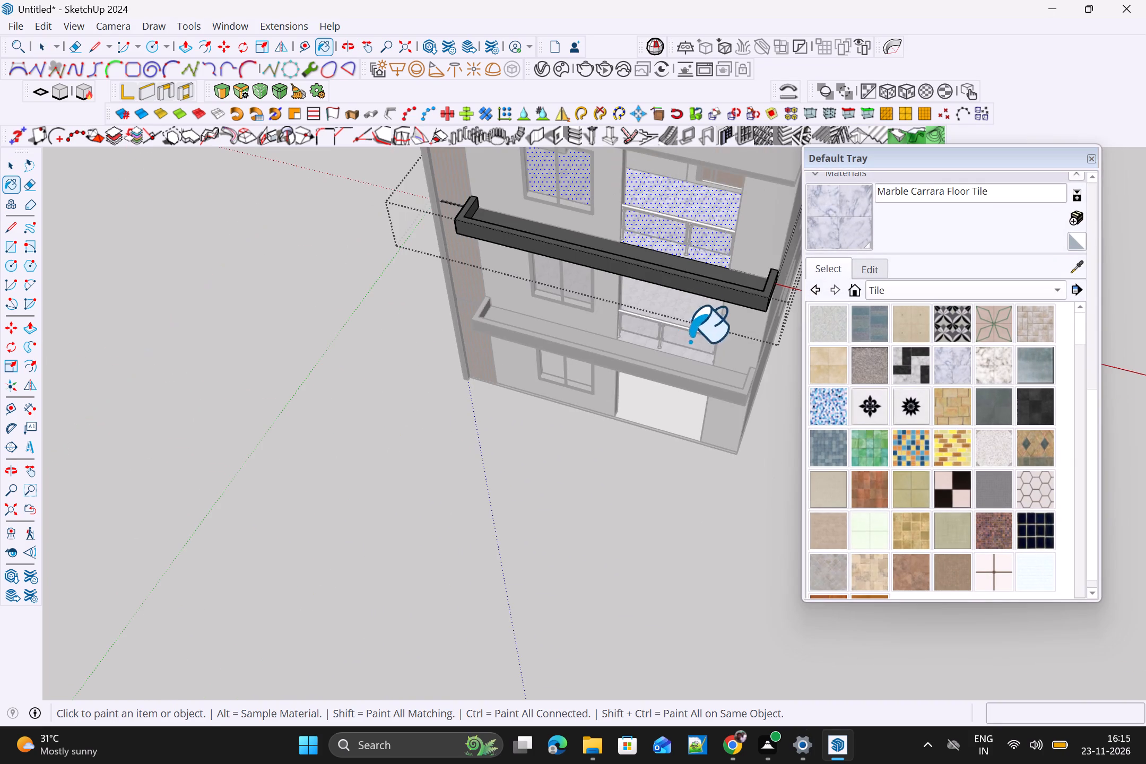
left_click(1087, 160)
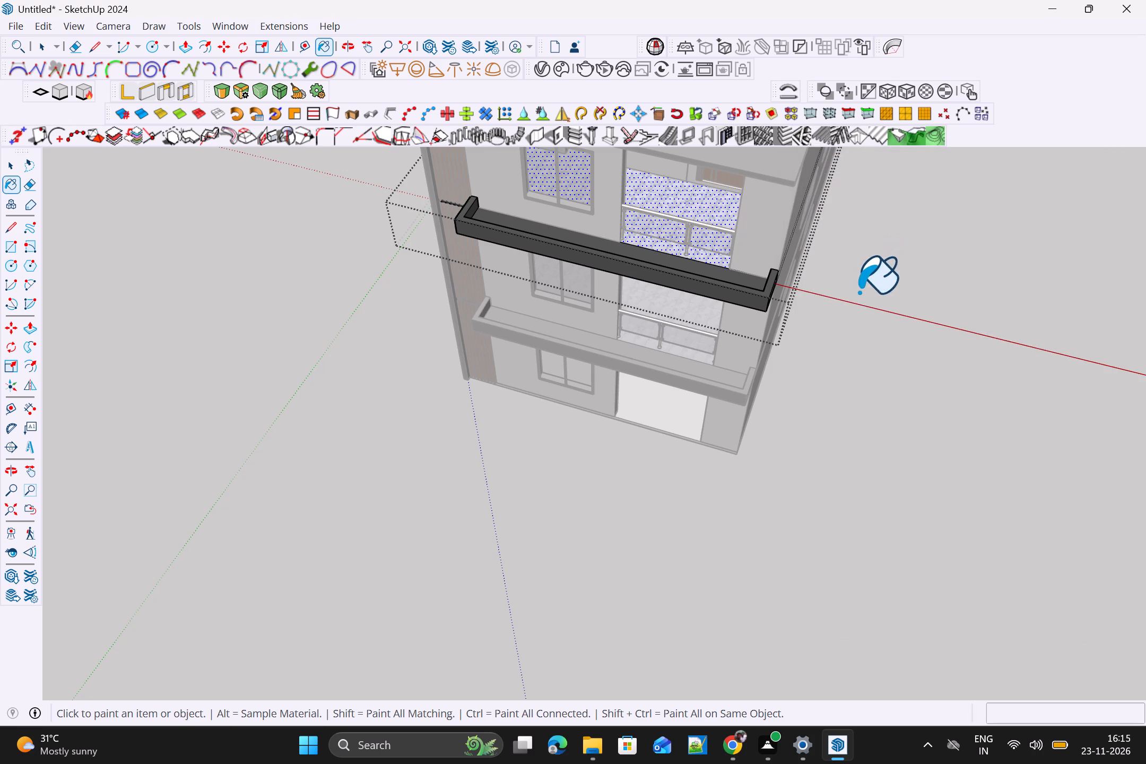
key("space")
left_click(865, 299)
Open the ground-floor slab group and paint the floor face in front of the door with Marble Carrara Floor Tile.
scroll(816, 358, "down", 3)
scroll(719, 380, "up", 7)
middle_click_drag(725, 424, 744, 400)
middle_click_drag(758, 379, 792, 295)
scroll(810, 227, "up", 1)
scroll(674, 413, "up", 4)
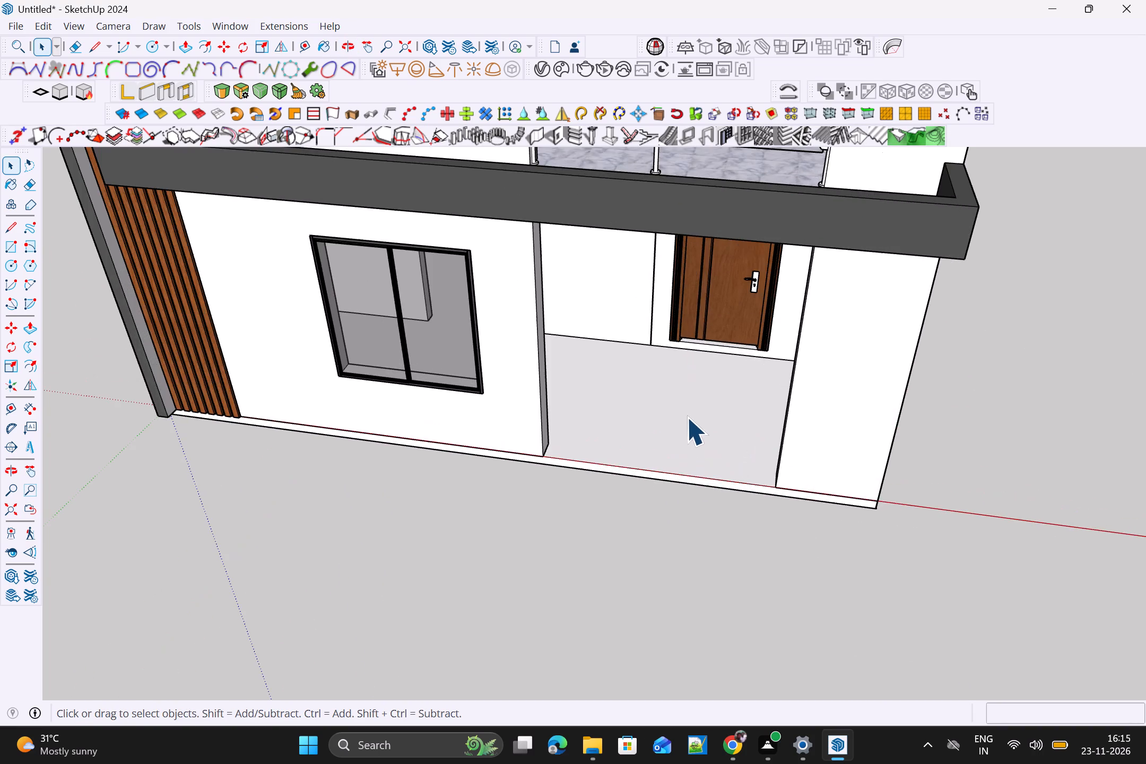
left_click(696, 416)
scroll(691, 416, "up", 5)
triple_click(690, 415)
left_click(690, 410)
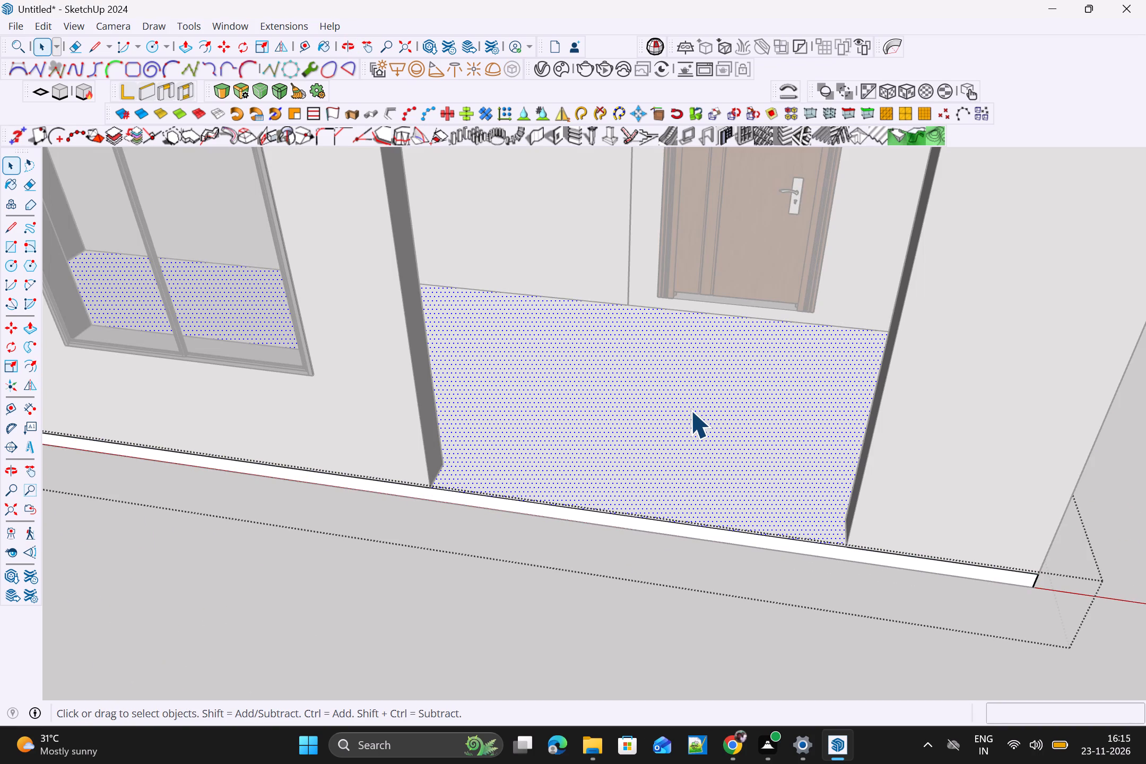
key("b")
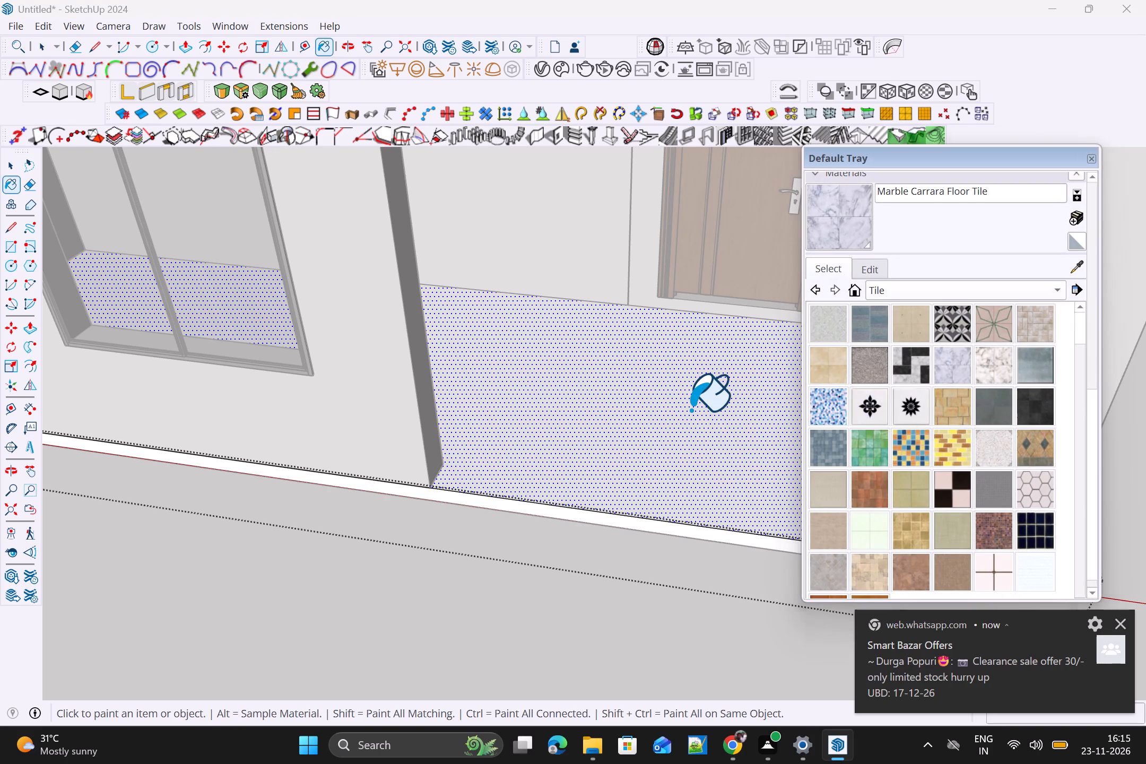
left_click(690, 410)
scroll(696, 411, "down", 5)
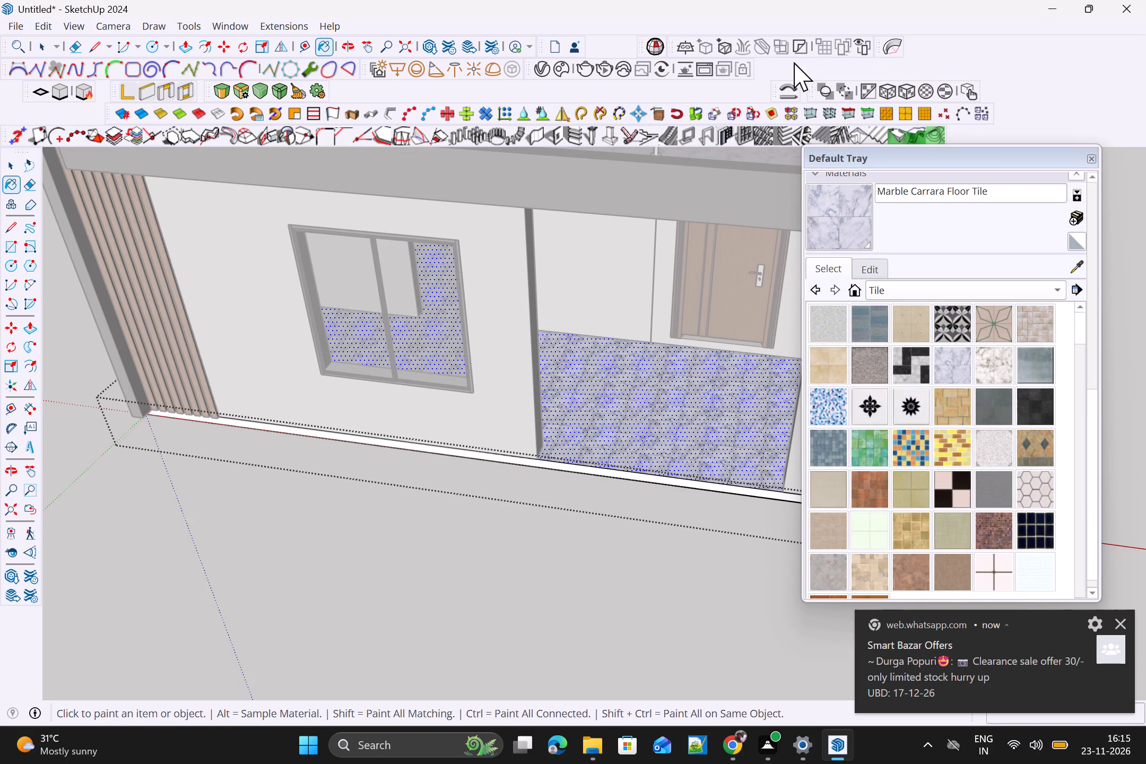
Try cubic and spherical texture projections on the ground-floor tile, finish with the cubic one independent of object scaling, and exit the group.
left_click(908, 98)
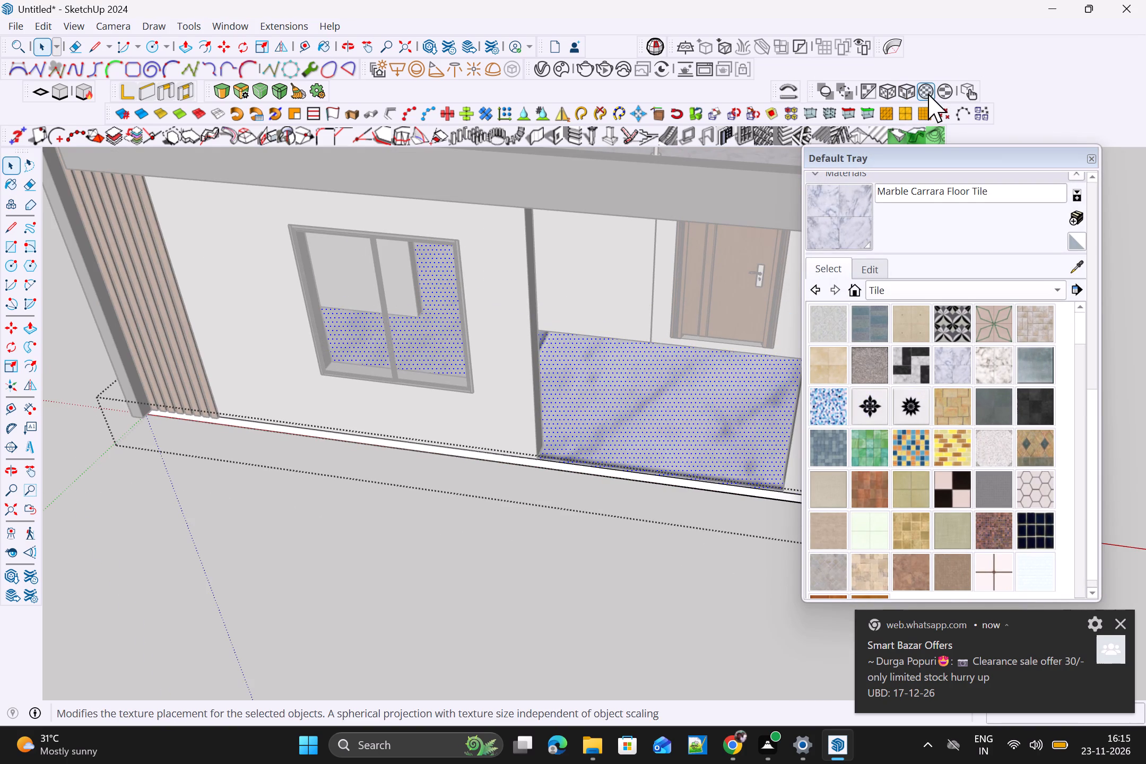
left_click(928, 93)
left_click(906, 94)
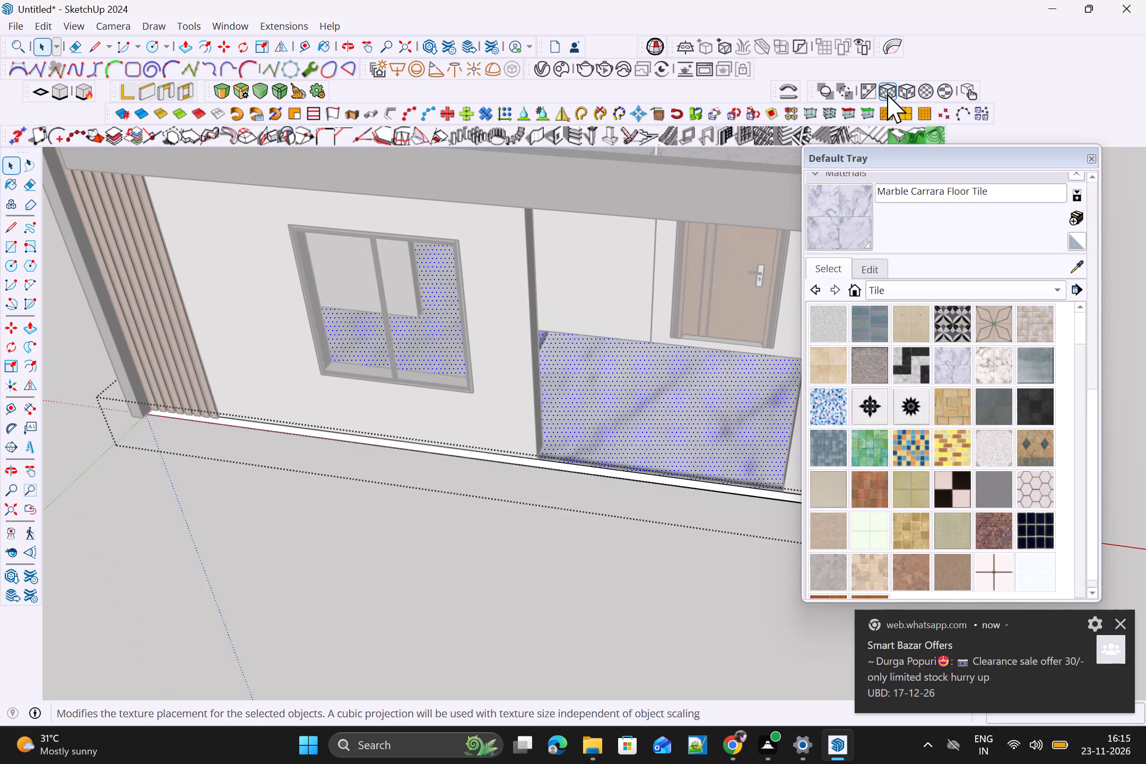
left_click(887, 94)
left_click(925, 91)
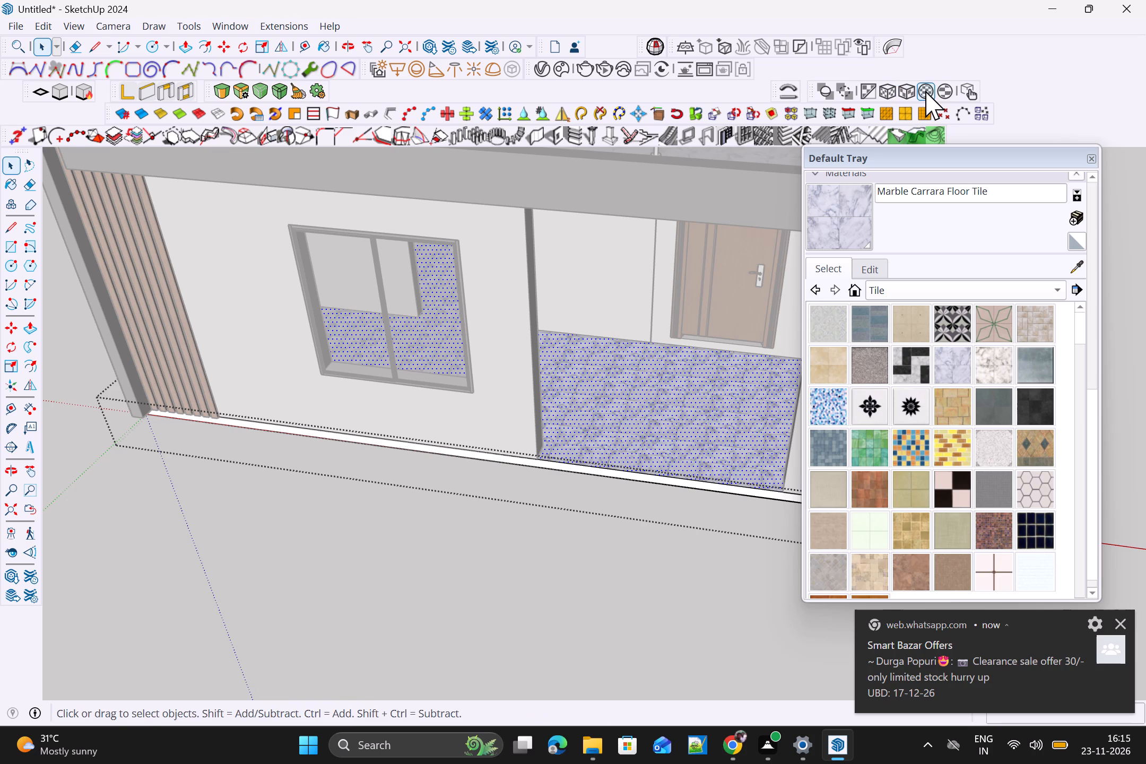
left_click(889, 92)
left_click(918, 91)
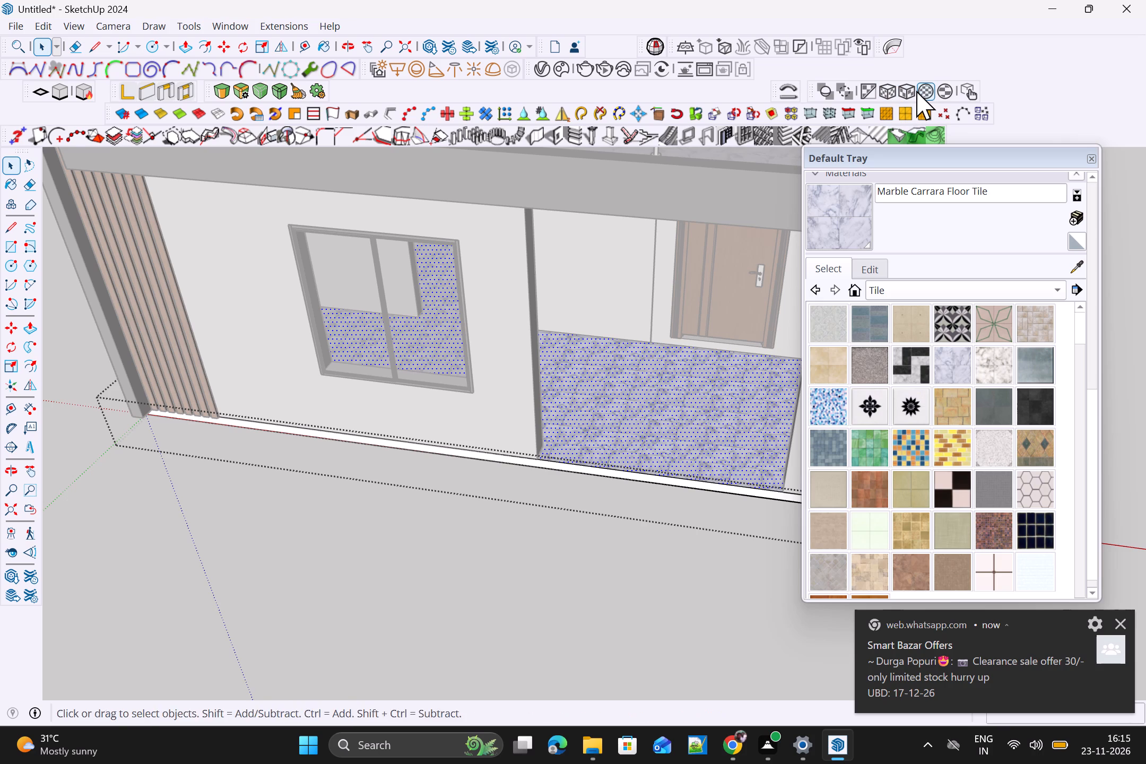
left_click(908, 90)
left_click(922, 90)
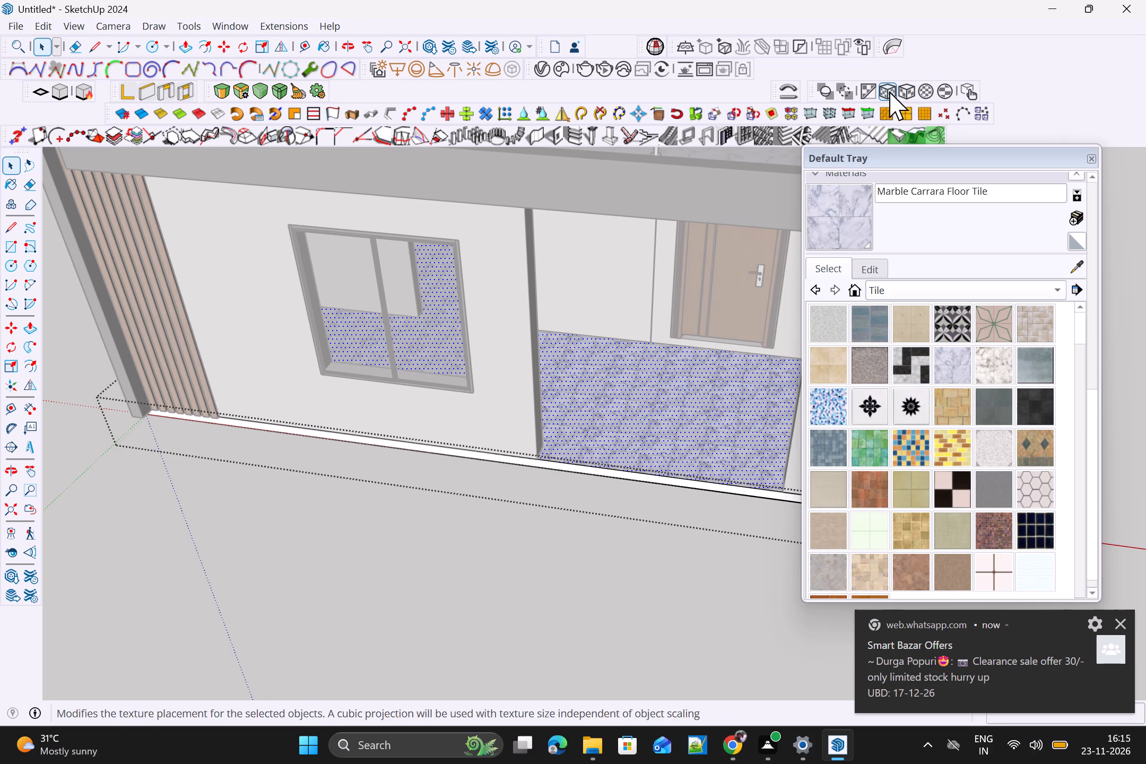
left_click(888, 92)
left_click(888, 92)
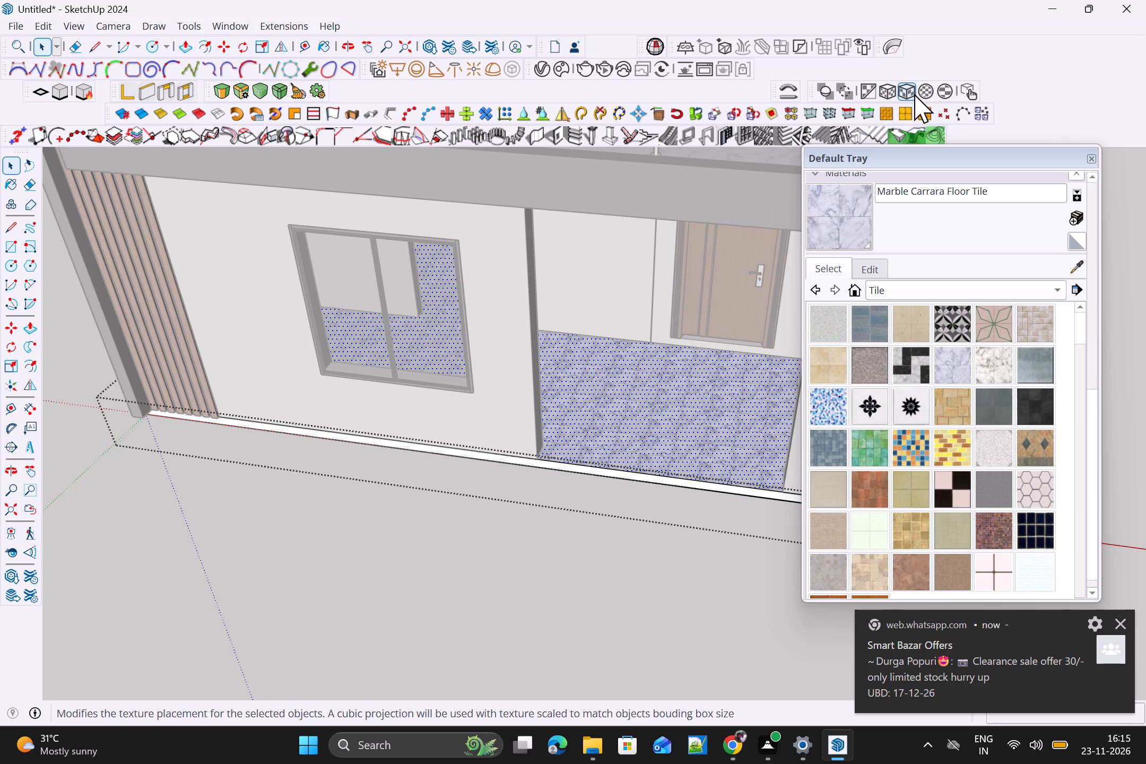
left_click(889, 93)
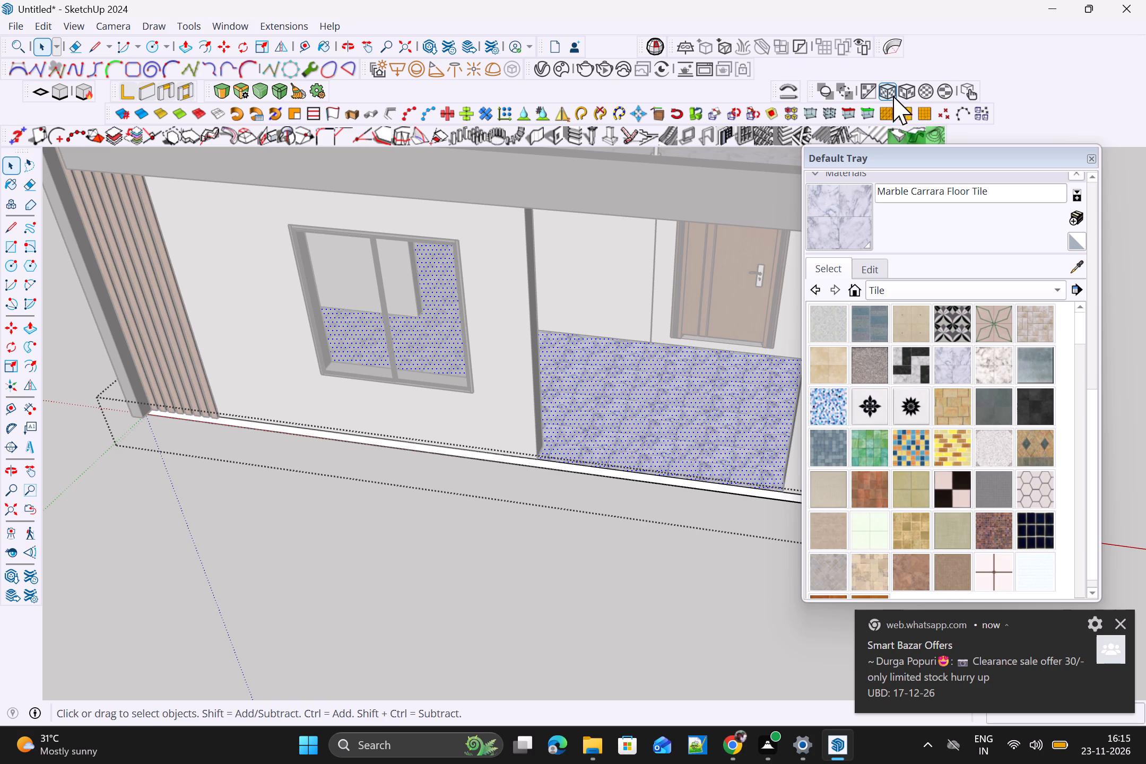
key("space")
left_click(1088, 161)
left_click(1070, 258)
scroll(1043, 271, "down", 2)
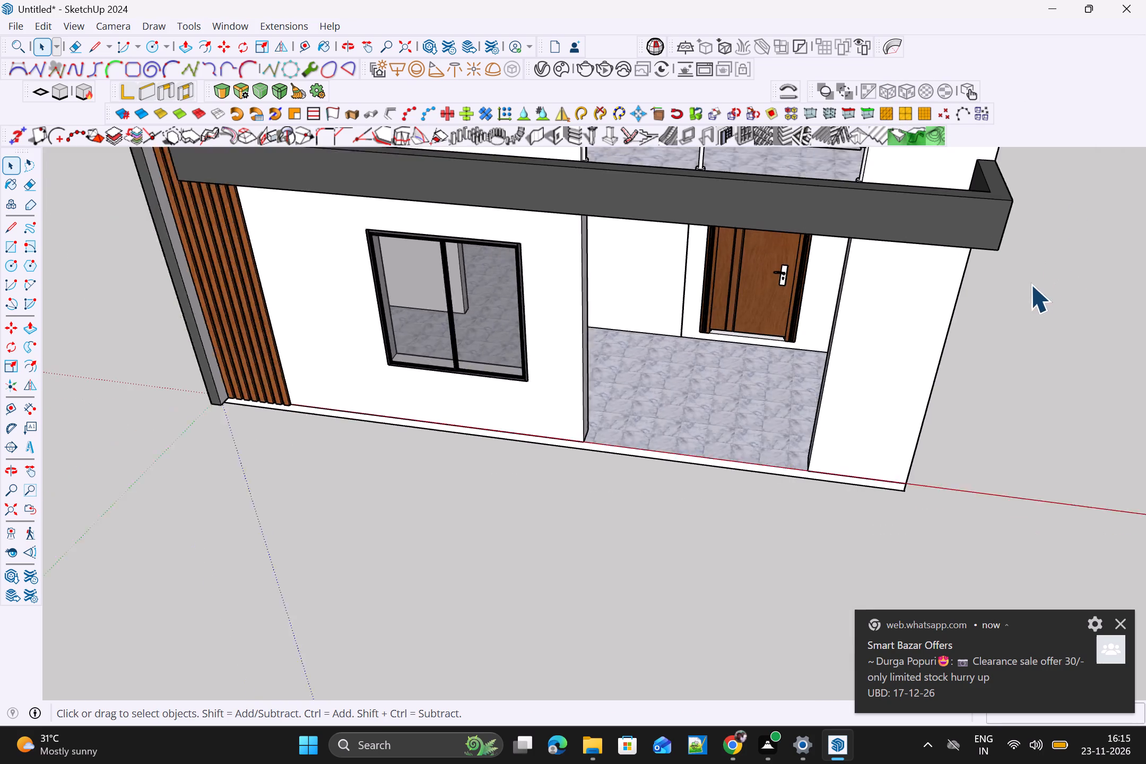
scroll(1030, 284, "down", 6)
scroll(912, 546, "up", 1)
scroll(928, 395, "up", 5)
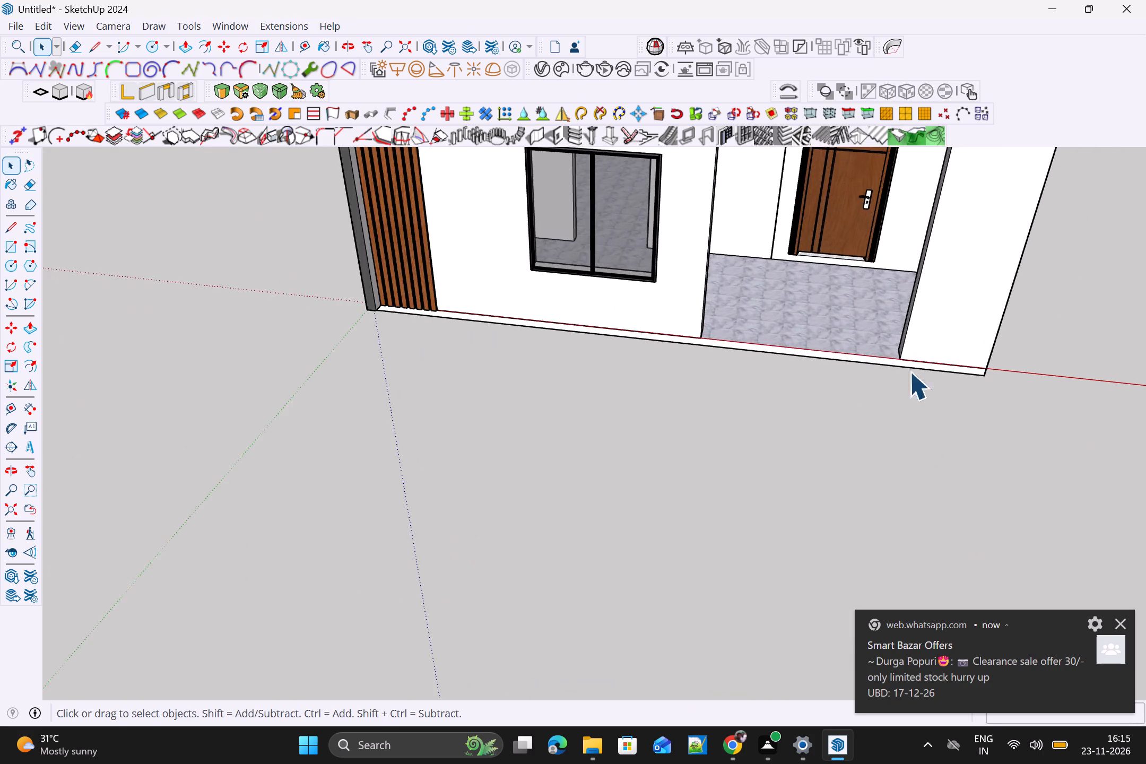
Examine the marble-tiled ground-floor entrance up close, and check the whole building from the front and from its corner.
scroll(804, 247, "up", 9)
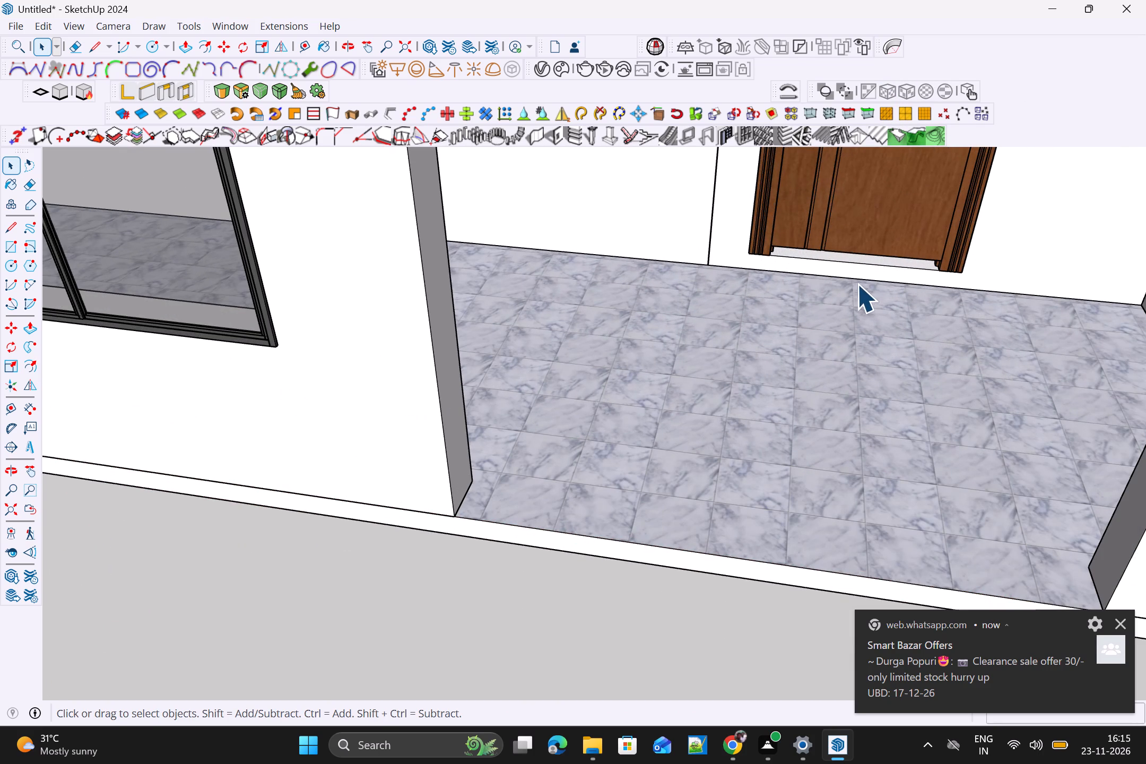
scroll(857, 284, "down", 16)
scroll(854, 335, "down", 4)
scroll(769, 372, "down", 6)
middle_click_drag(867, 311, 823, 351)
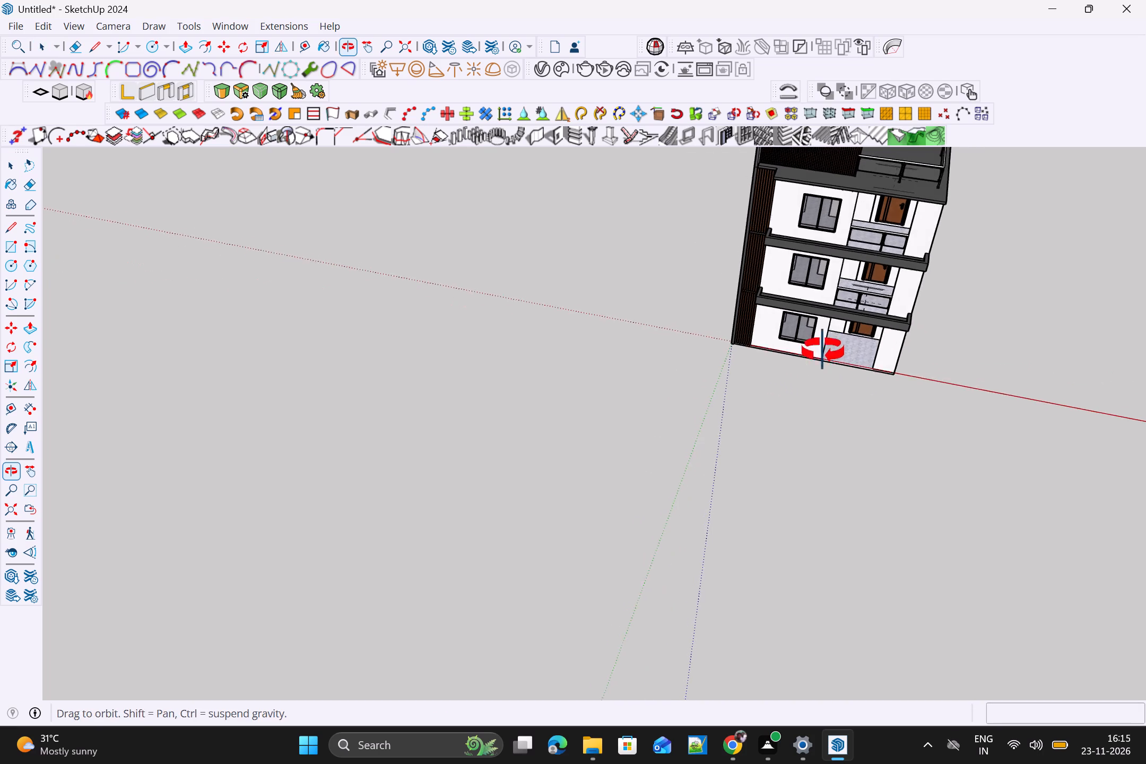
middle_click_drag(823, 351, 821, 352)
middle_click(815, 359)
scroll(926, 232, "up", 7)
scroll(930, 214, "down", 4)
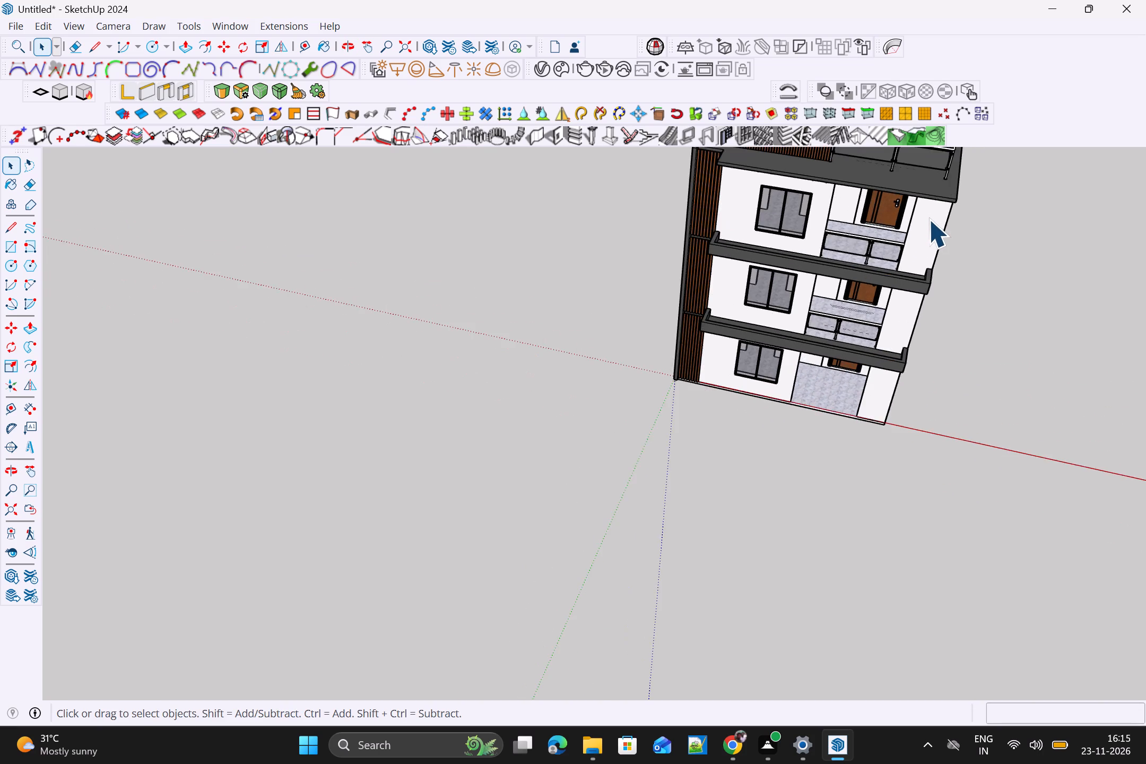
scroll(928, 219, "down", 9)
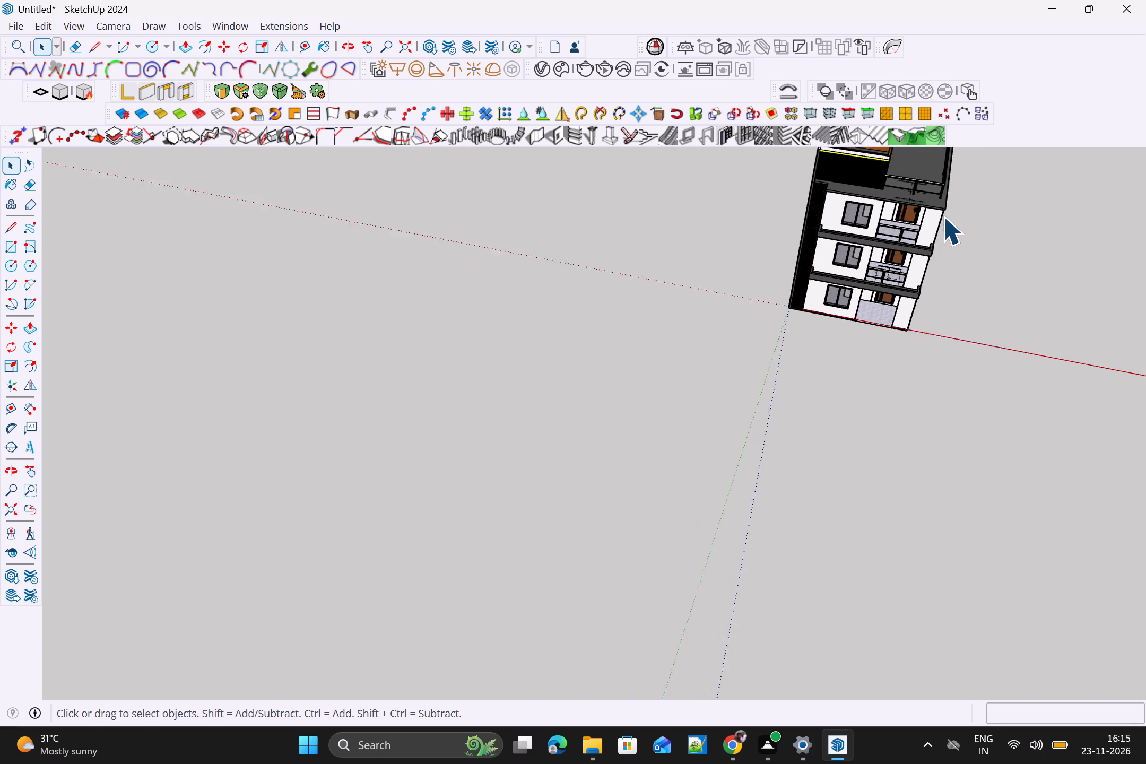
scroll(943, 216, "down", 1)
scroll(970, 225, "up", 1)
middle_click_drag(858, 239, 576, 277)
scroll(773, 244, "up", 1)
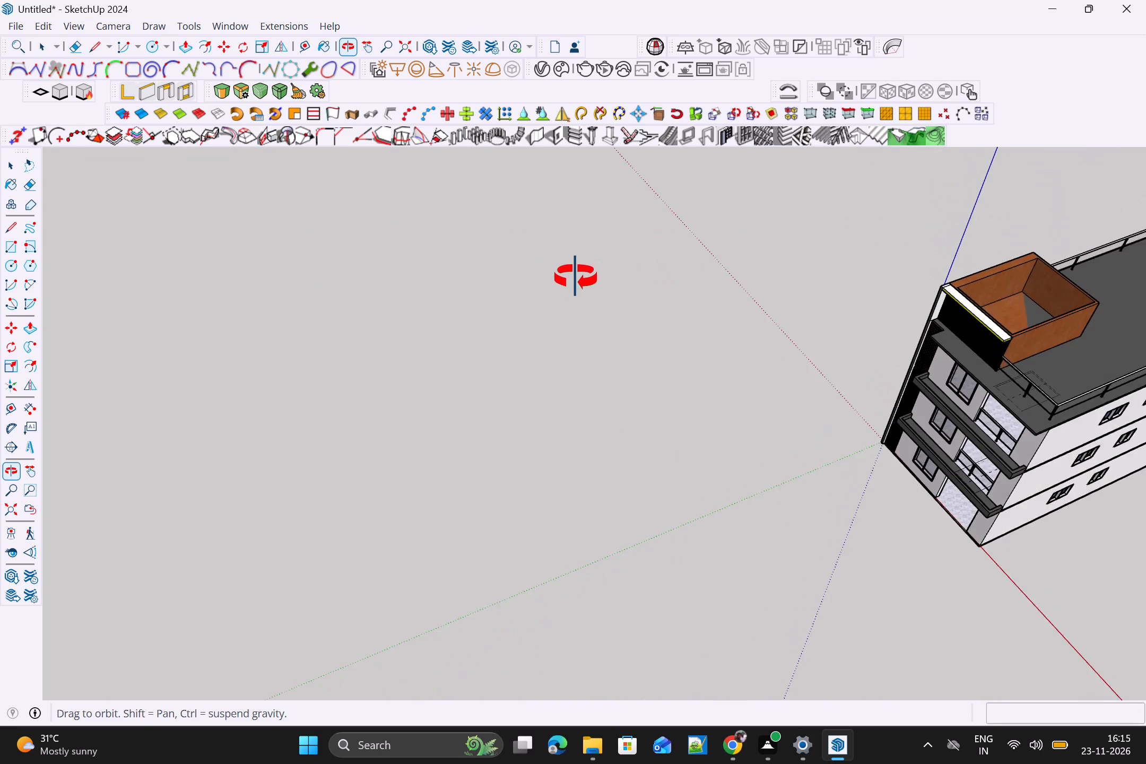
middle_click_drag(576, 277, 559, 278)
middle_click_drag(566, 292, 905, 228)
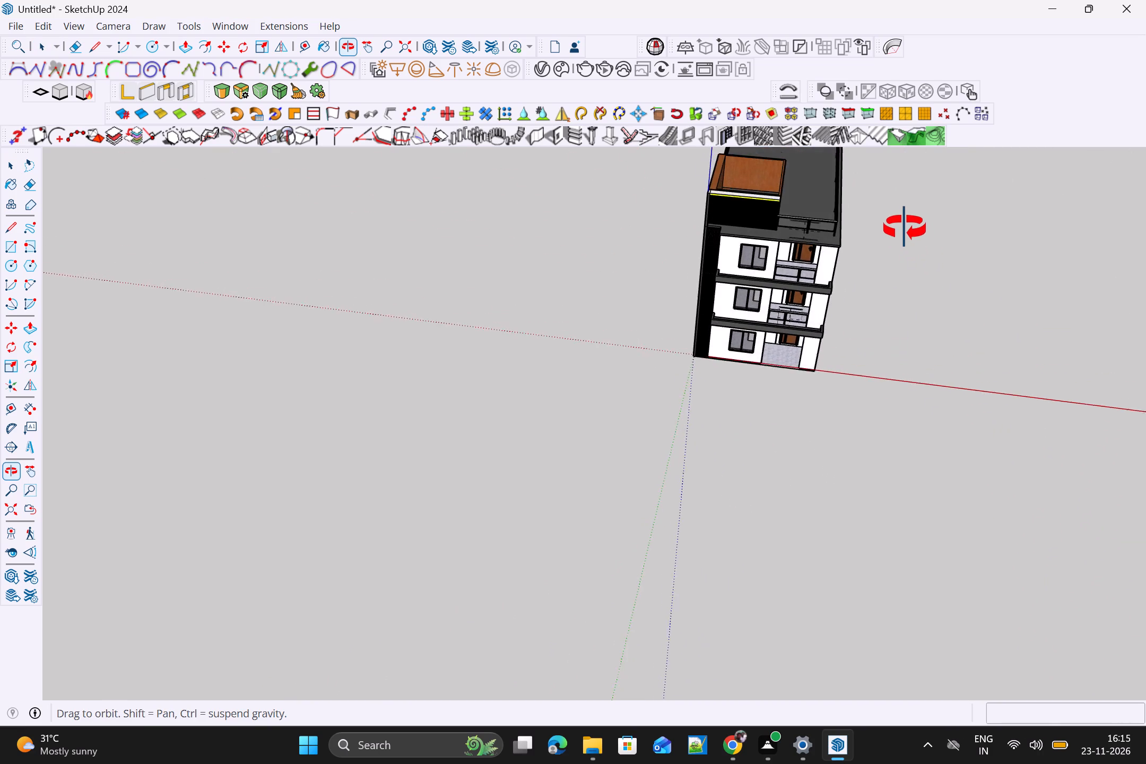
middle_click_drag(905, 228, 917, 154)
middle_click(921, 144)
scroll(751, 234, "down", 4)
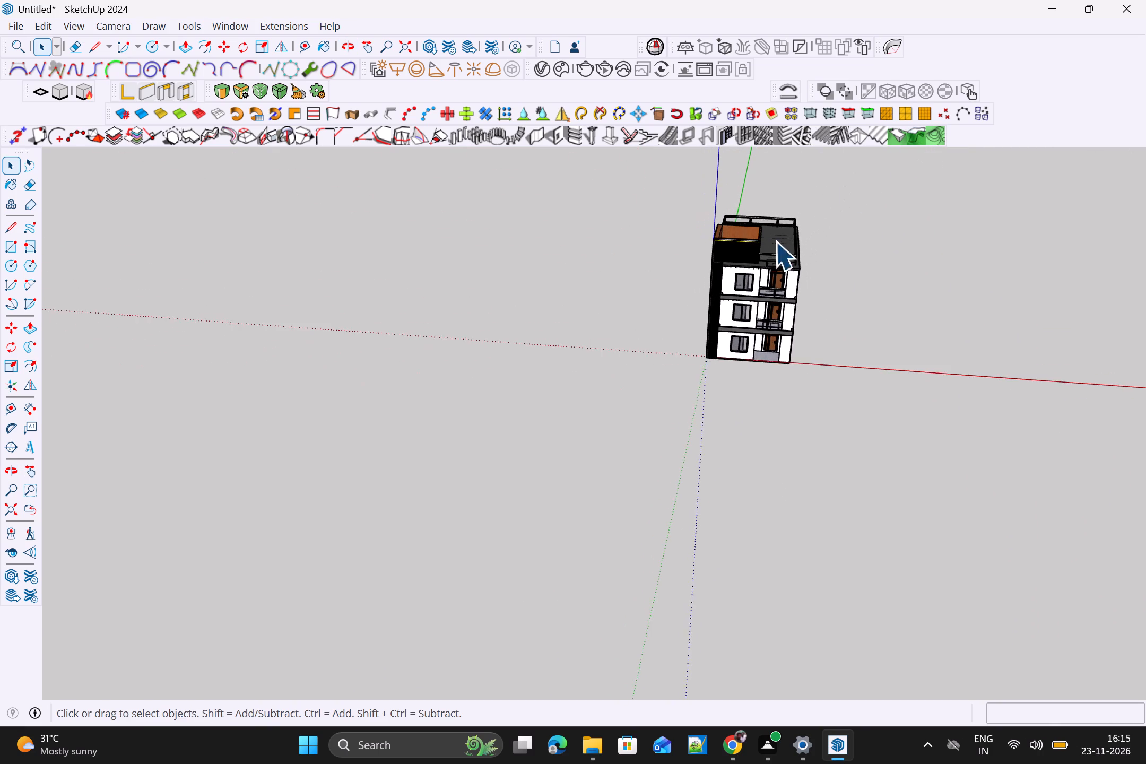
scroll(783, 241, "up", 1)
scroll(822, 341, "down", 5)
scroll(866, 239, "up", 1)
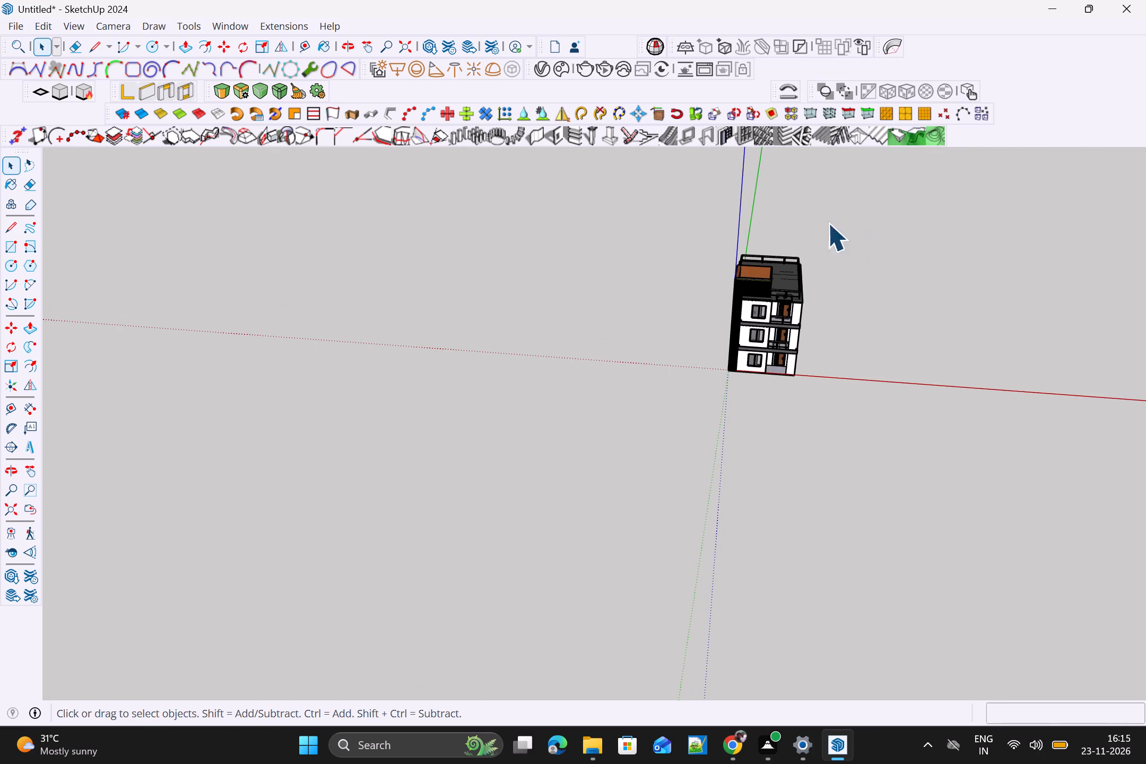
scroll(817, 344, "up", 9)
scroll(735, 322, "up", 4)
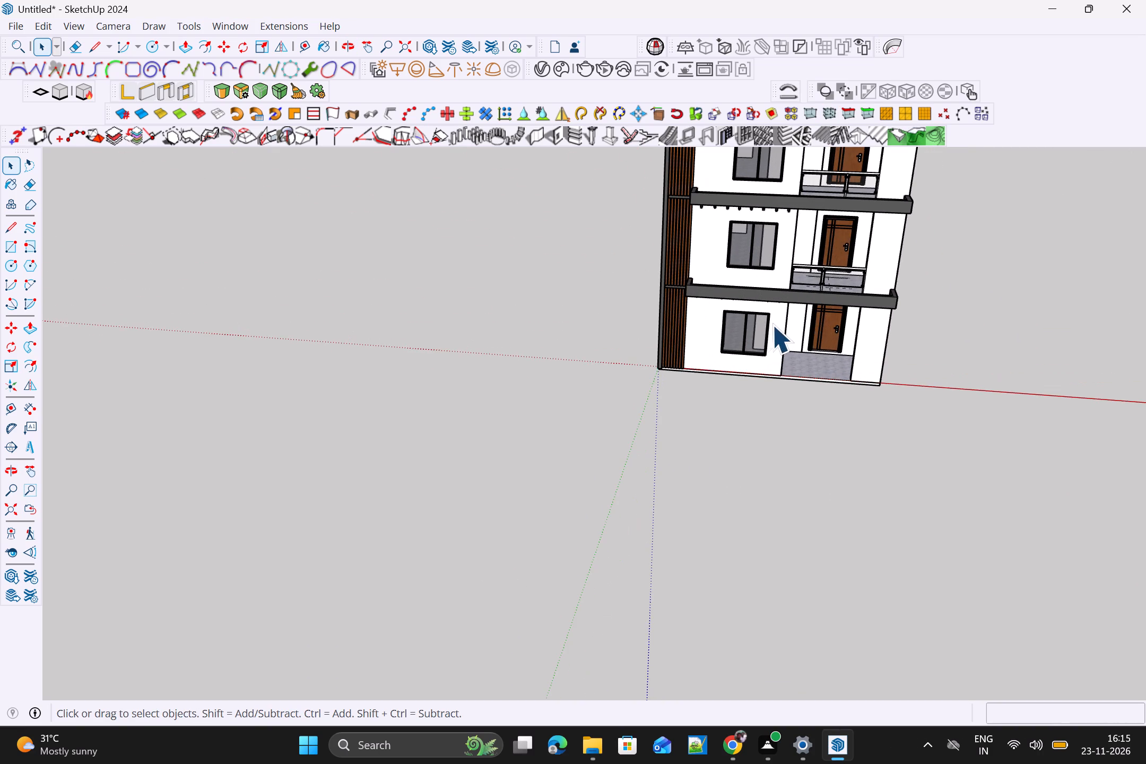
middle_click_drag(815, 337, 811, 352, "shift")
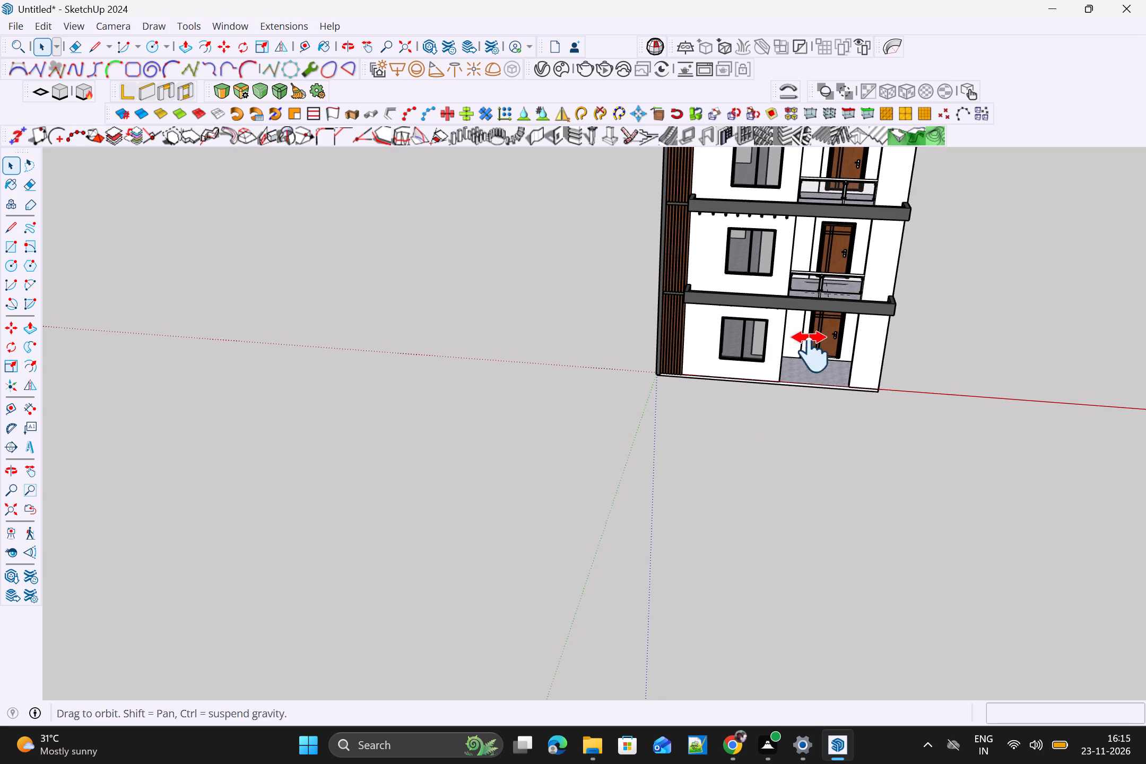
scroll(811, 352, "up", 1, "shift")
middle_click_drag(811, 352, 811, 353, "shift")
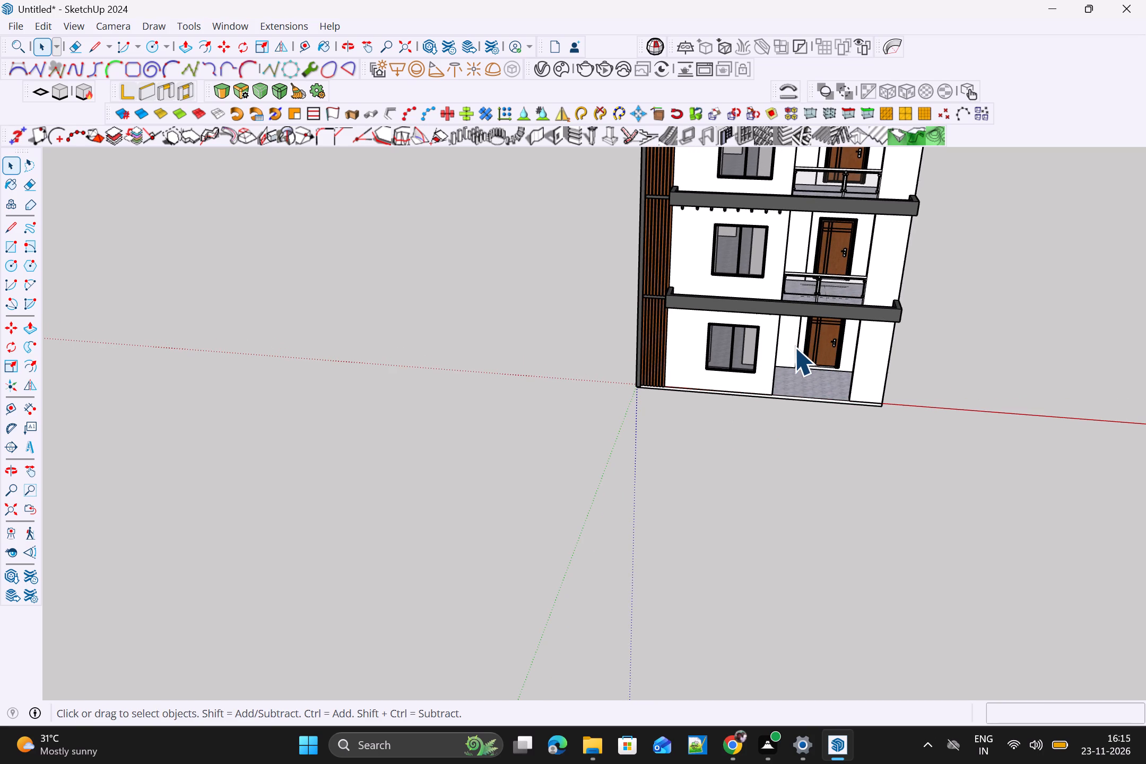
left_click(519, 657)
scroll(520, 654, "down", 5)
scroll(520, 654, "up", 6)
scroll(520, 654, "down", 4)
scroll(522, 651, "up", 3)
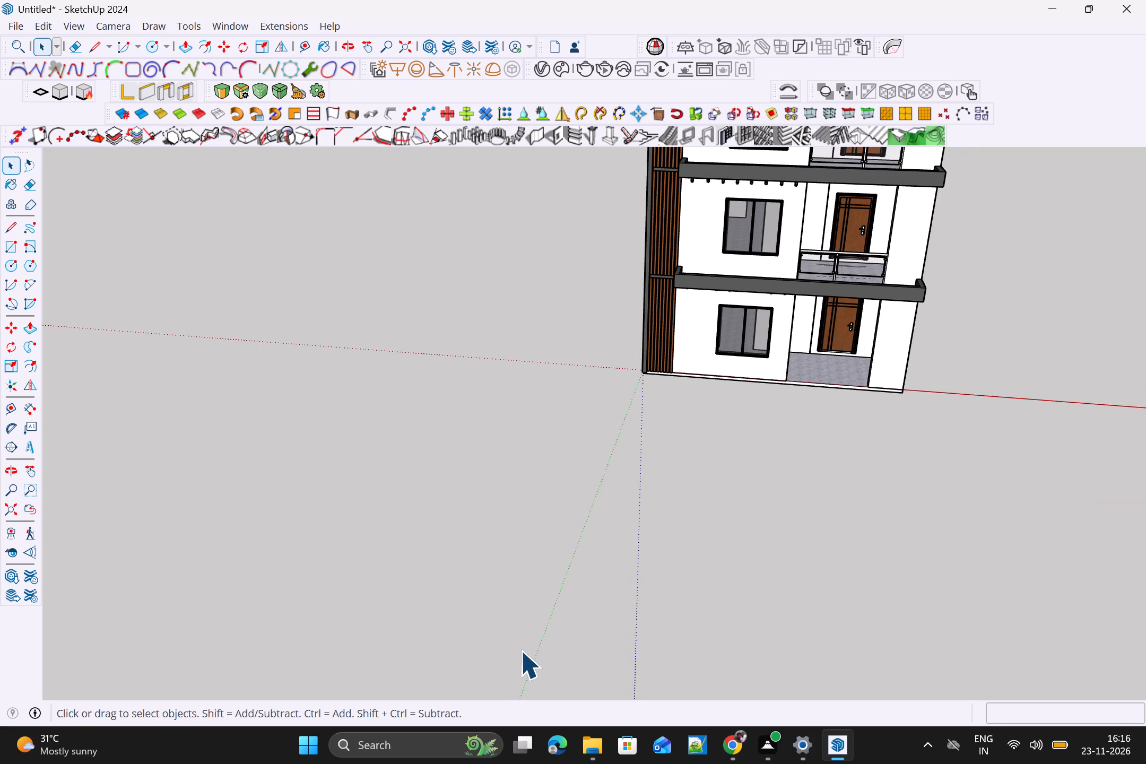
scroll(800, 270, "up", 1)
scroll(808, 253, "down", 2)
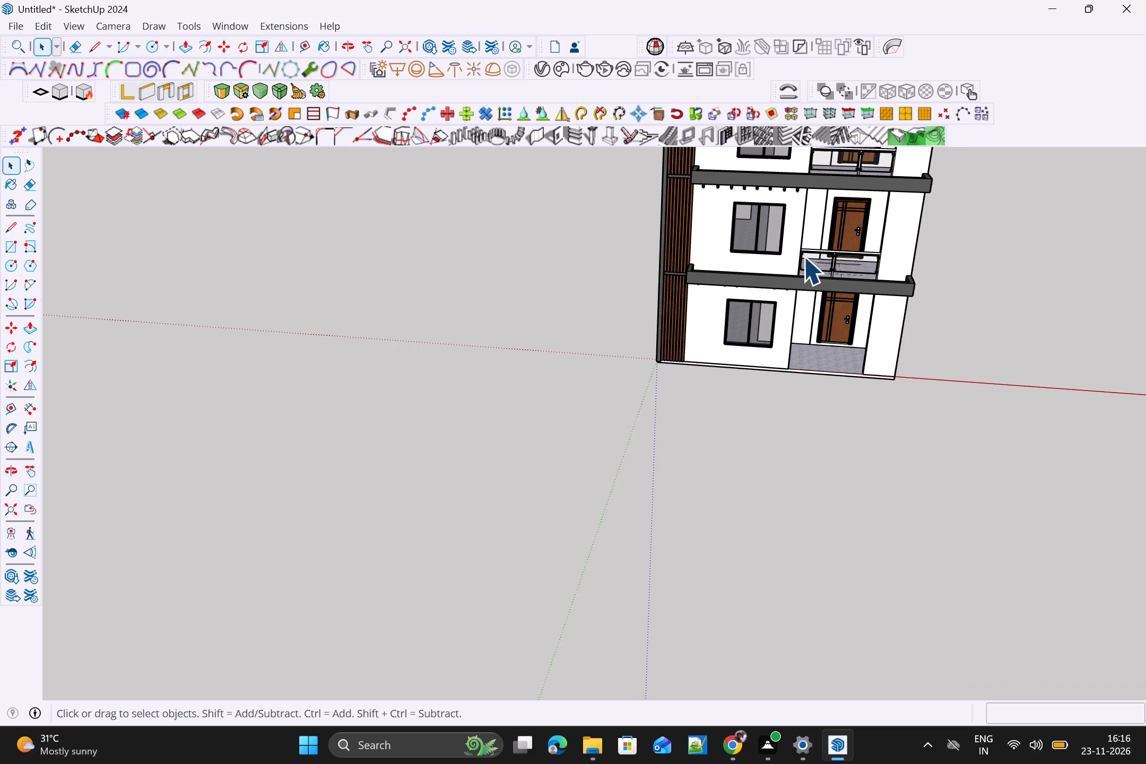
Inspect the full front elevation from low and raised viewpoints, from the entrance up to the rooftop railing.
middle_click_drag(792, 277, 853, 110)
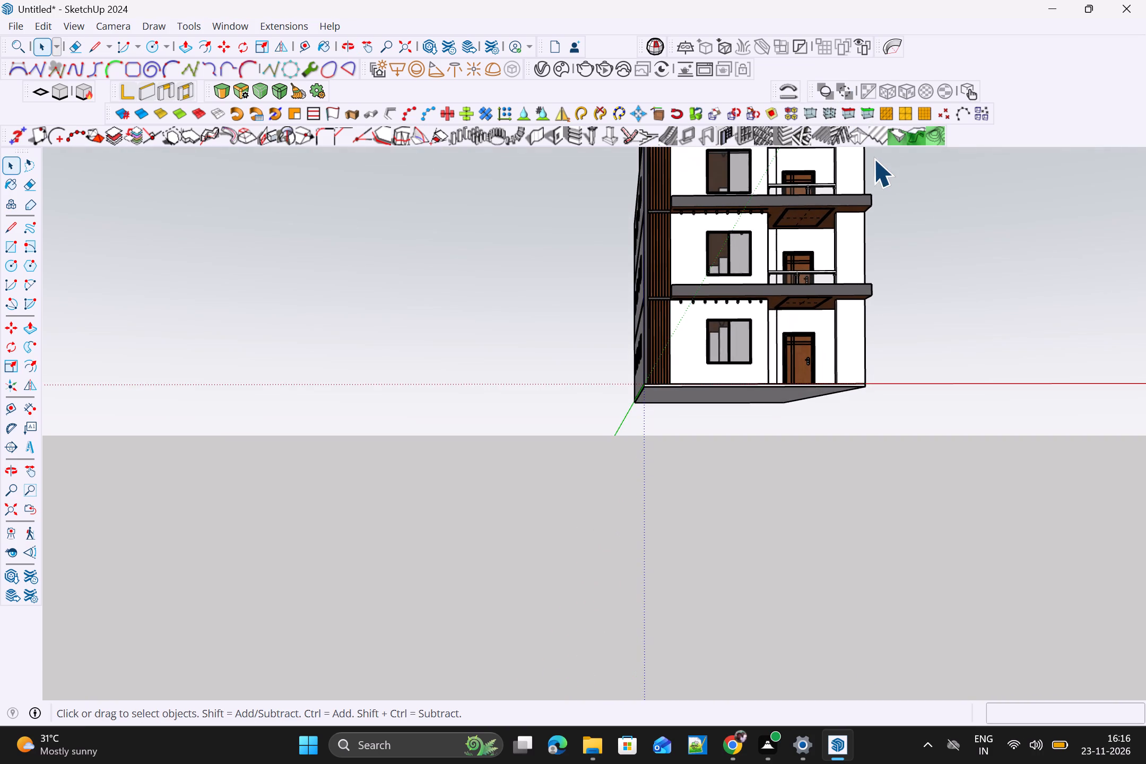
middle_click_drag(886, 170, 876, 335, "shift")
scroll(913, 328, "up", 1)
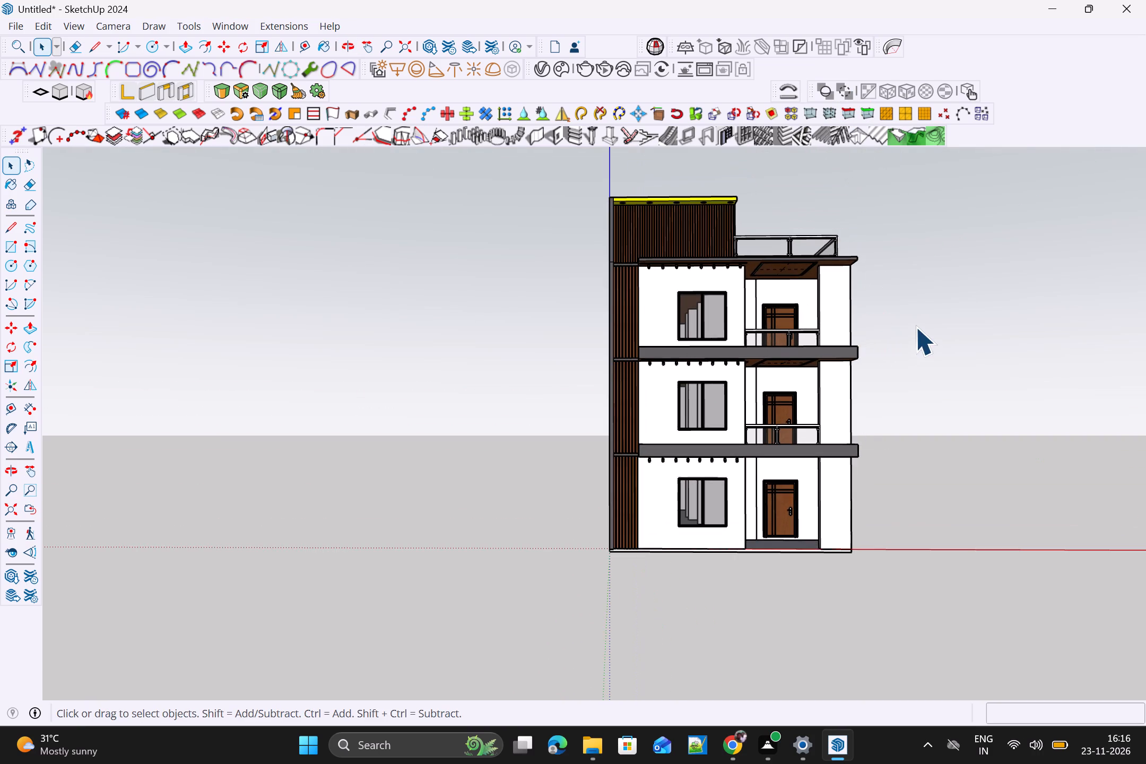
middle_click_drag(893, 377, 809, 464)
scroll(700, 333, "up", 3)
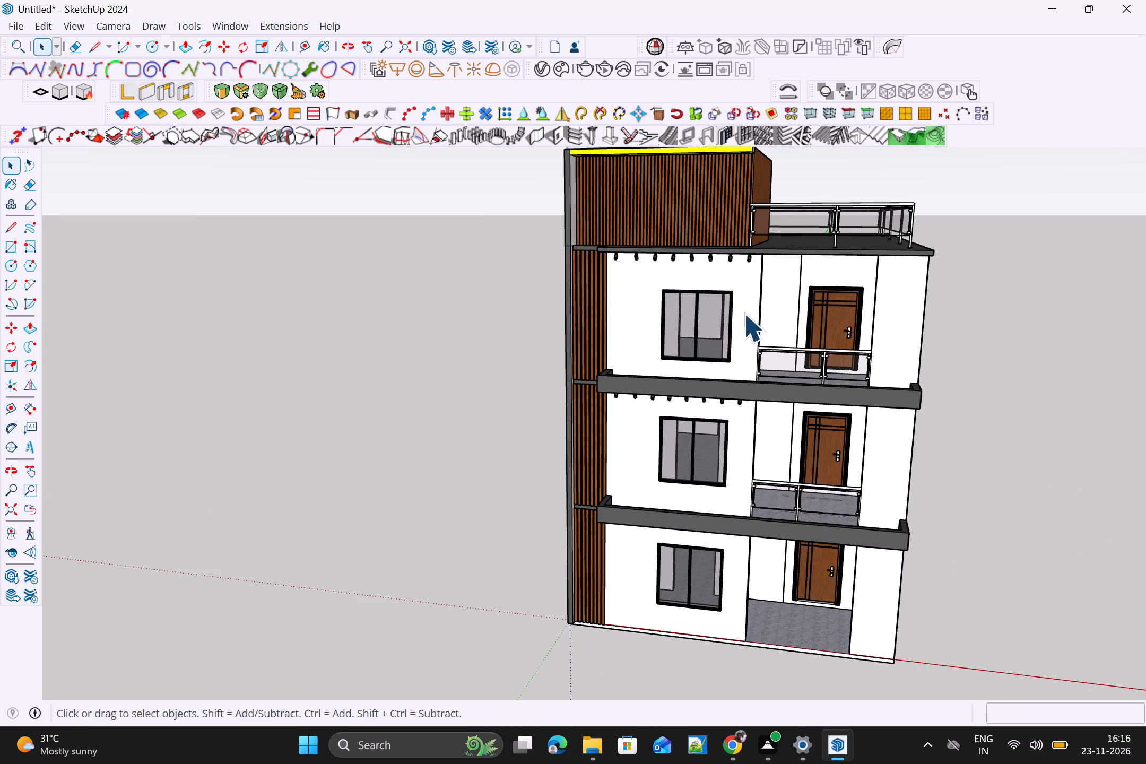
scroll(779, 223, "up", 2)
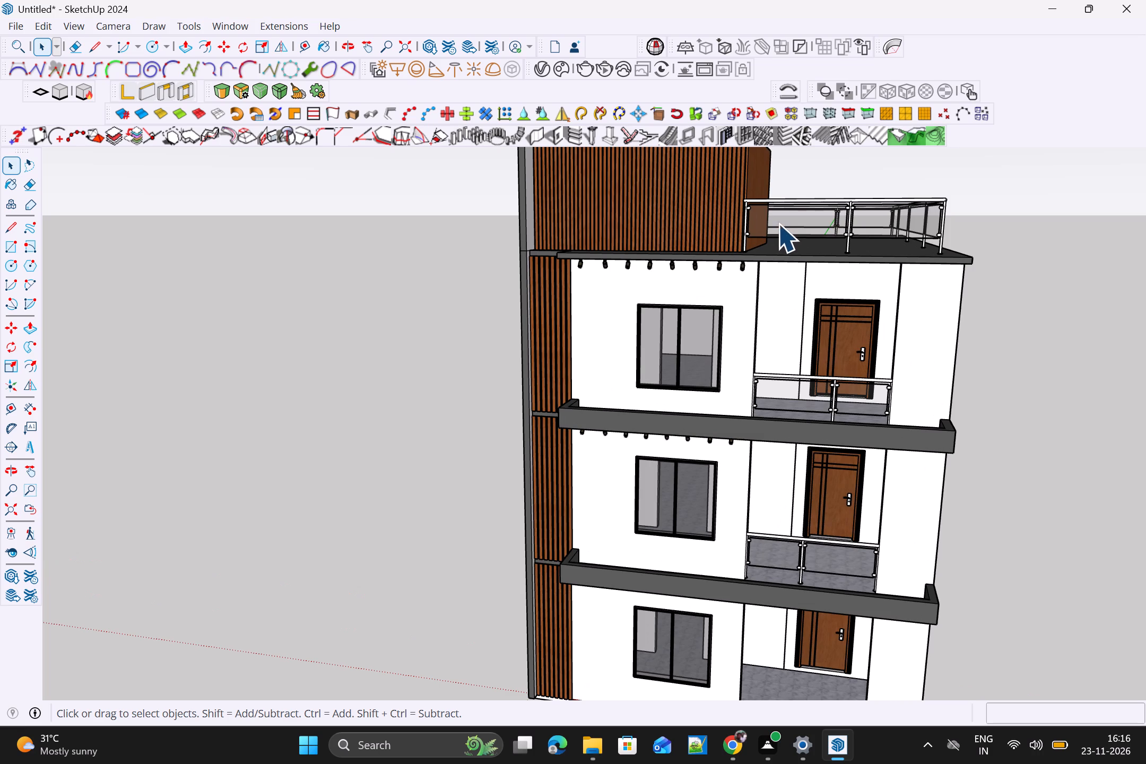
scroll(779, 228, "down", 3)
middle_click_drag(780, 255, 852, 249)
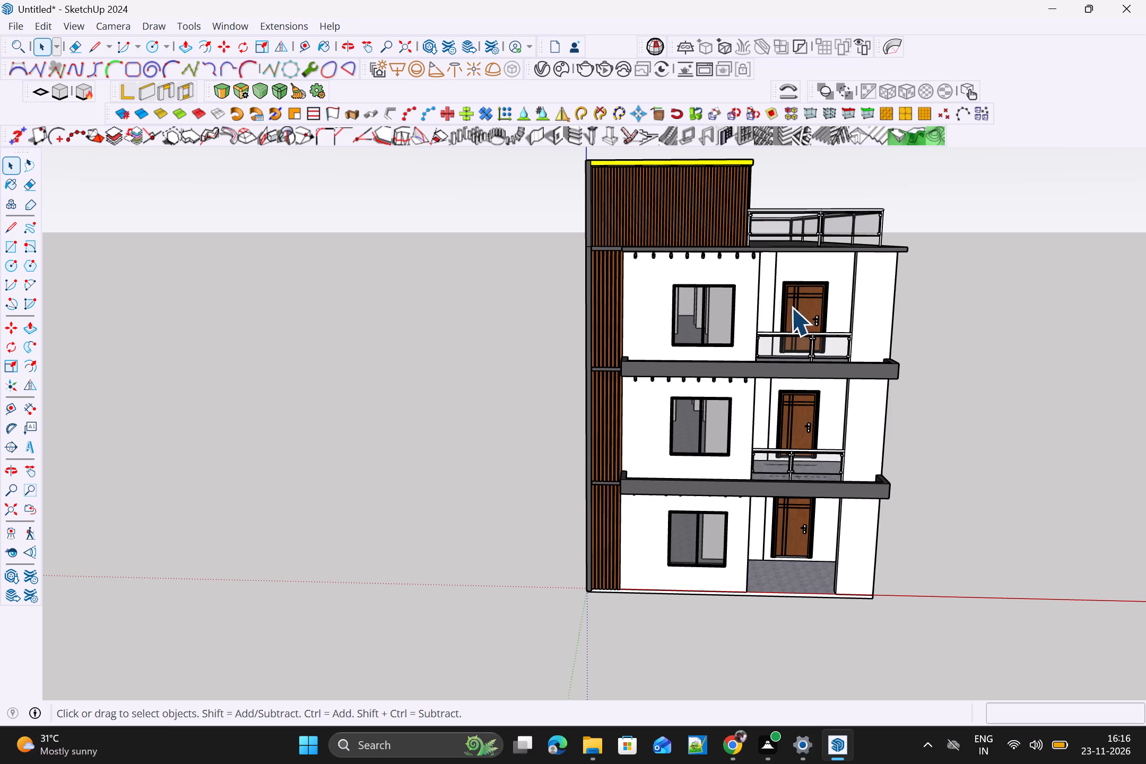
Open 3D Warehouse, dismiss the promotional pop-up, and search the models for FLOWER.
left_click(246, 26)
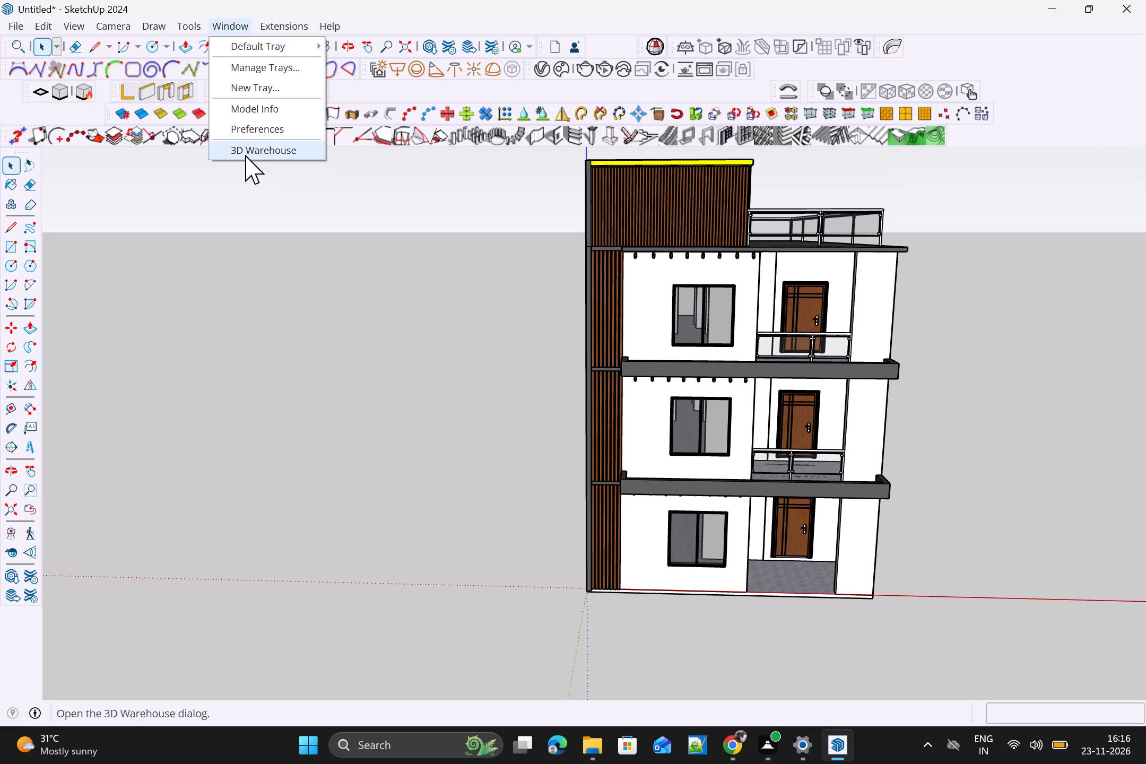
left_click(245, 155)
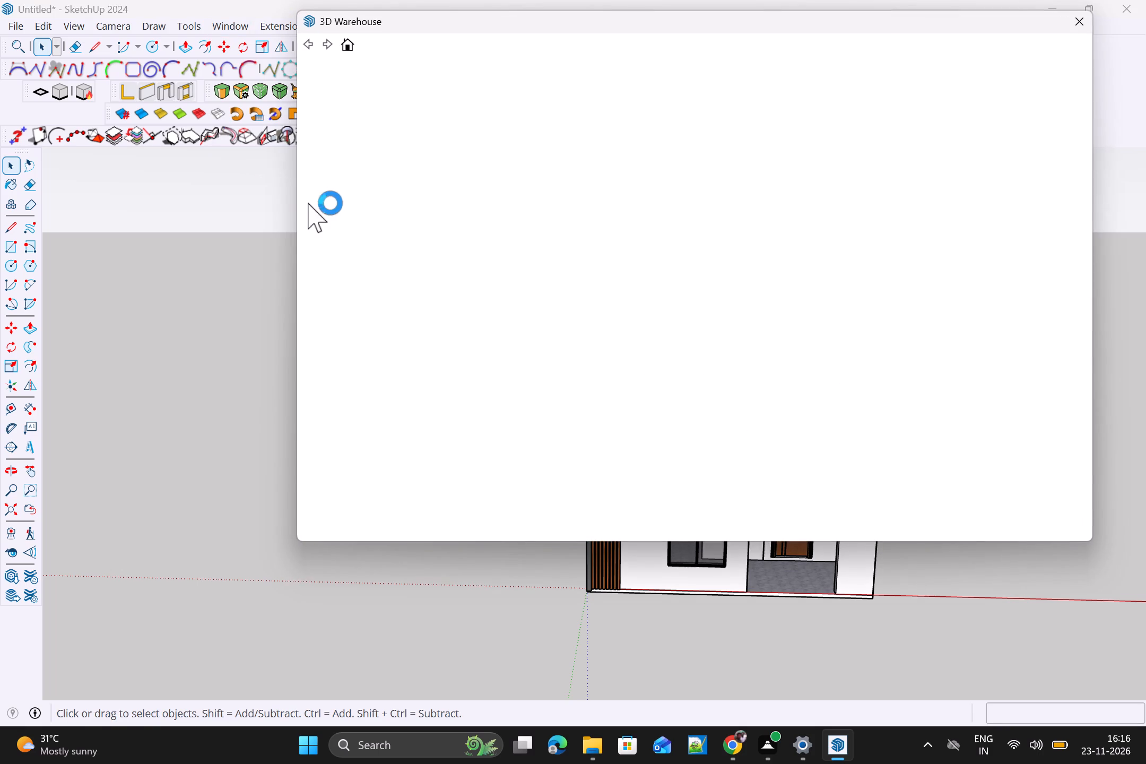
left_click(703, 81)
type("FLOWER")
key("Return")
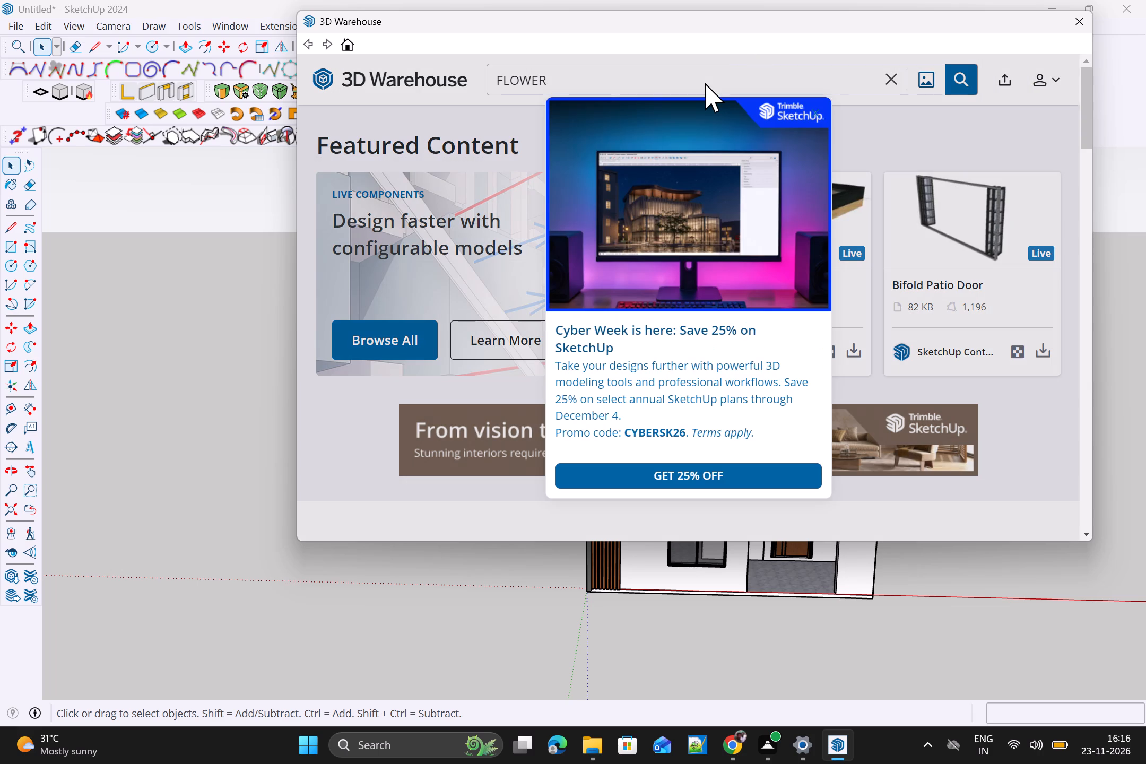
left_click(822, 110)
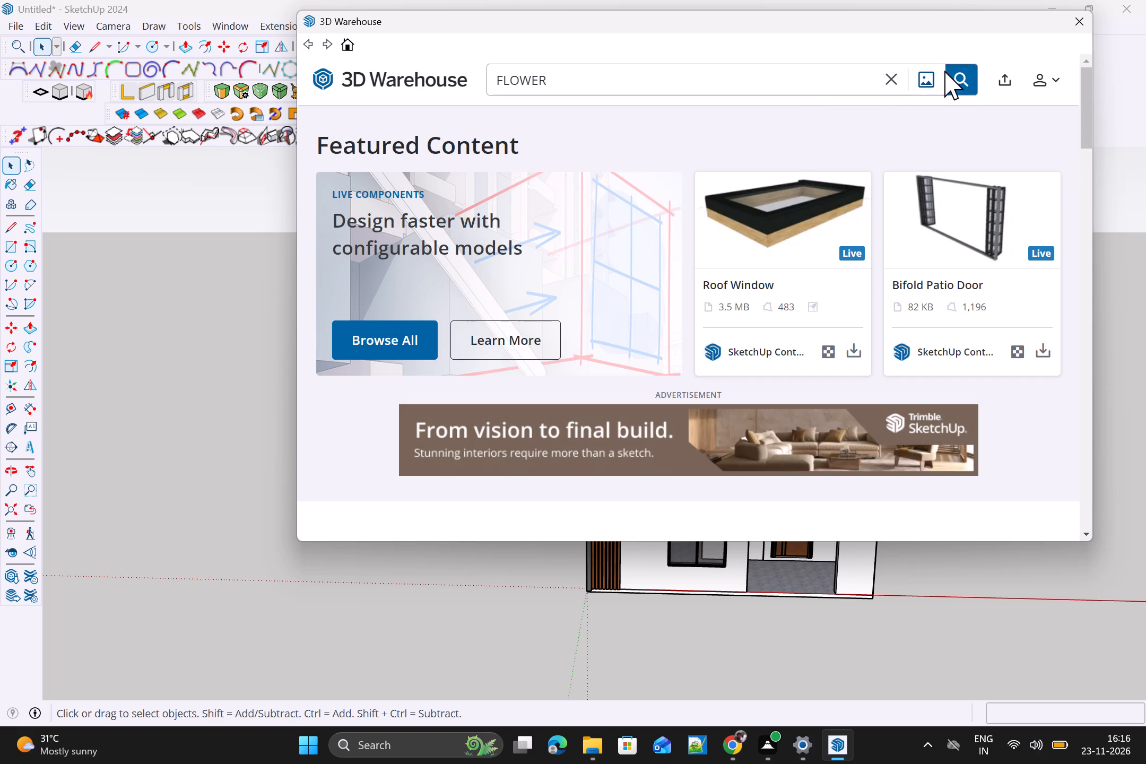
left_click(961, 72)
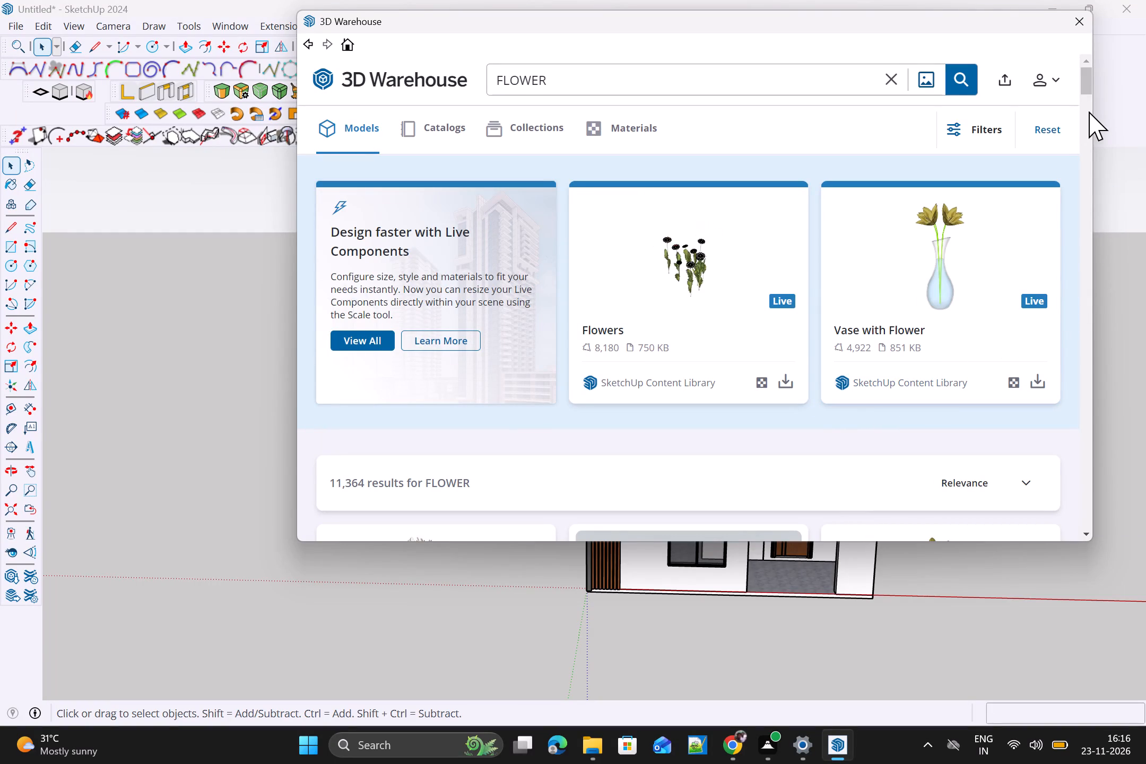
Browse the FLOWER model results for a plant or flower arrangement suited to the building.
left_click_drag(1086, 90, 1092, 119)
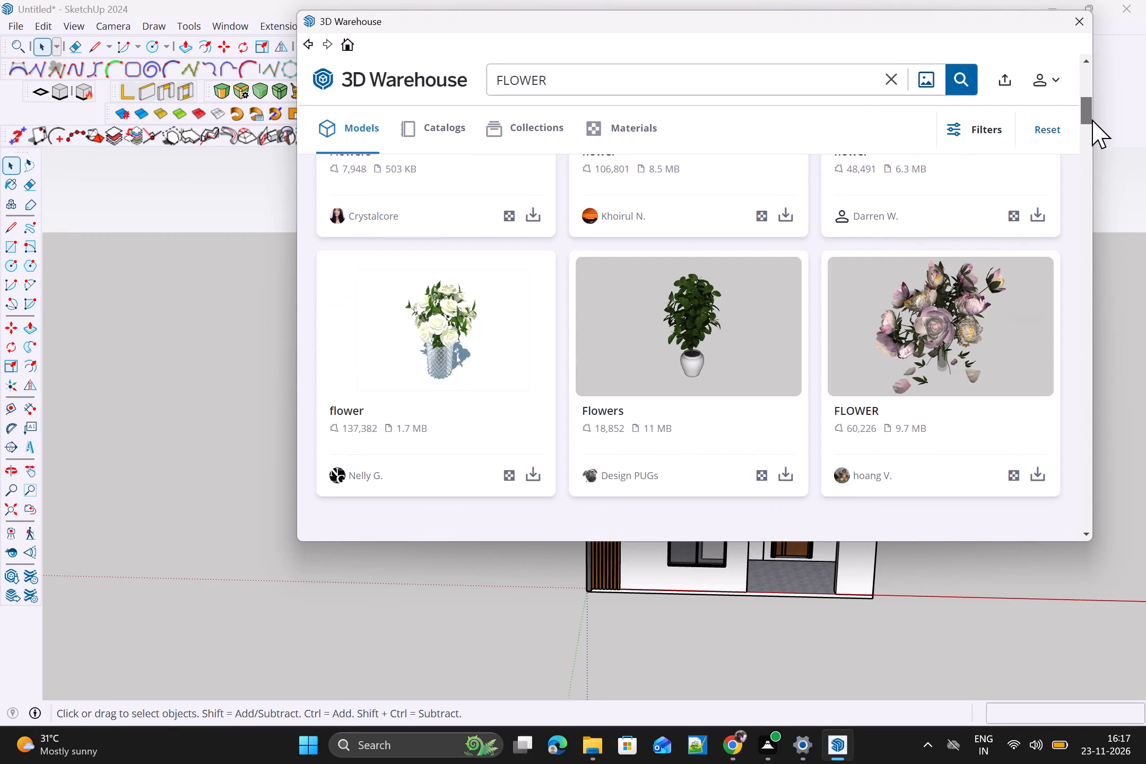
left_click_drag(1092, 119, 1101, 151)
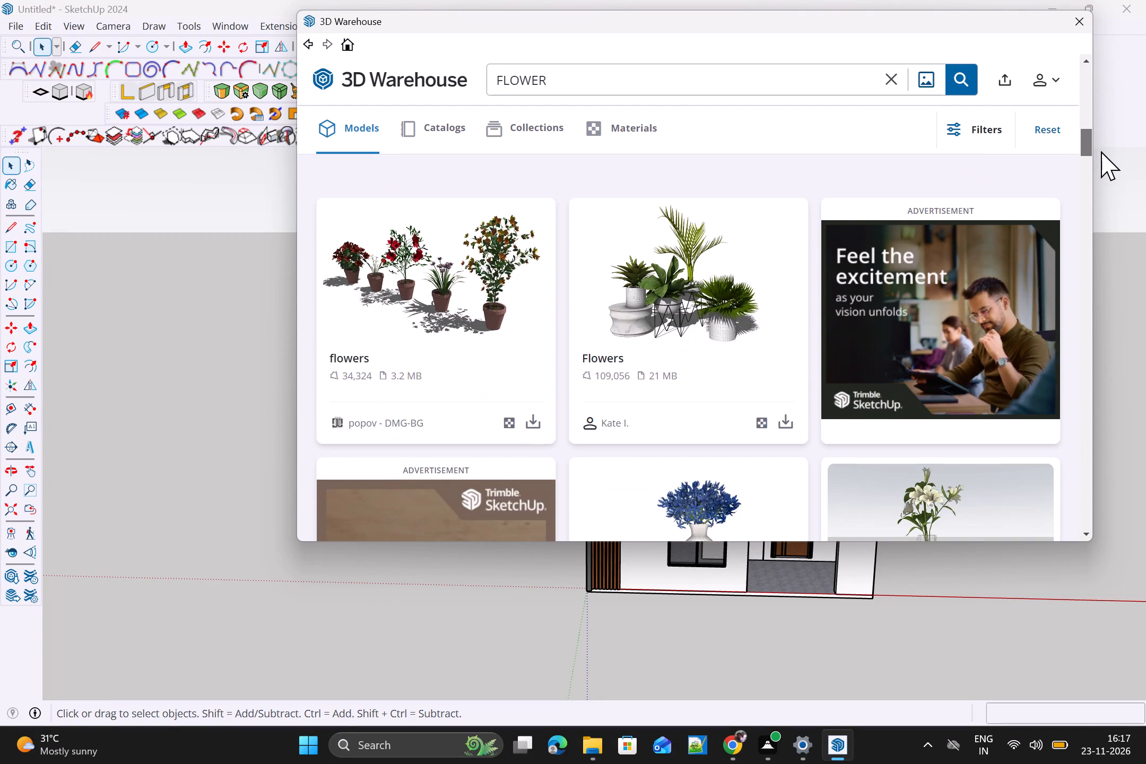
left_click_drag(1101, 151, 1101, 152)
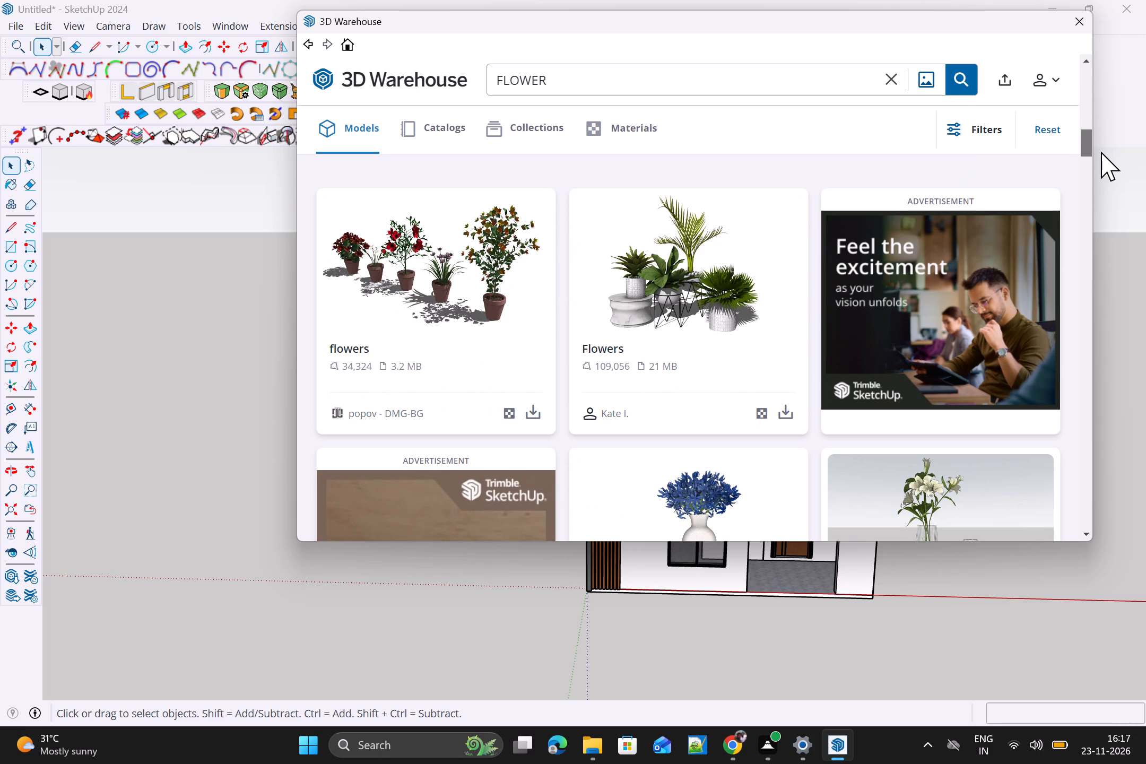
left_click_drag(1101, 152, 1102, 153)
left_click_drag(1102, 153, 1107, 183)
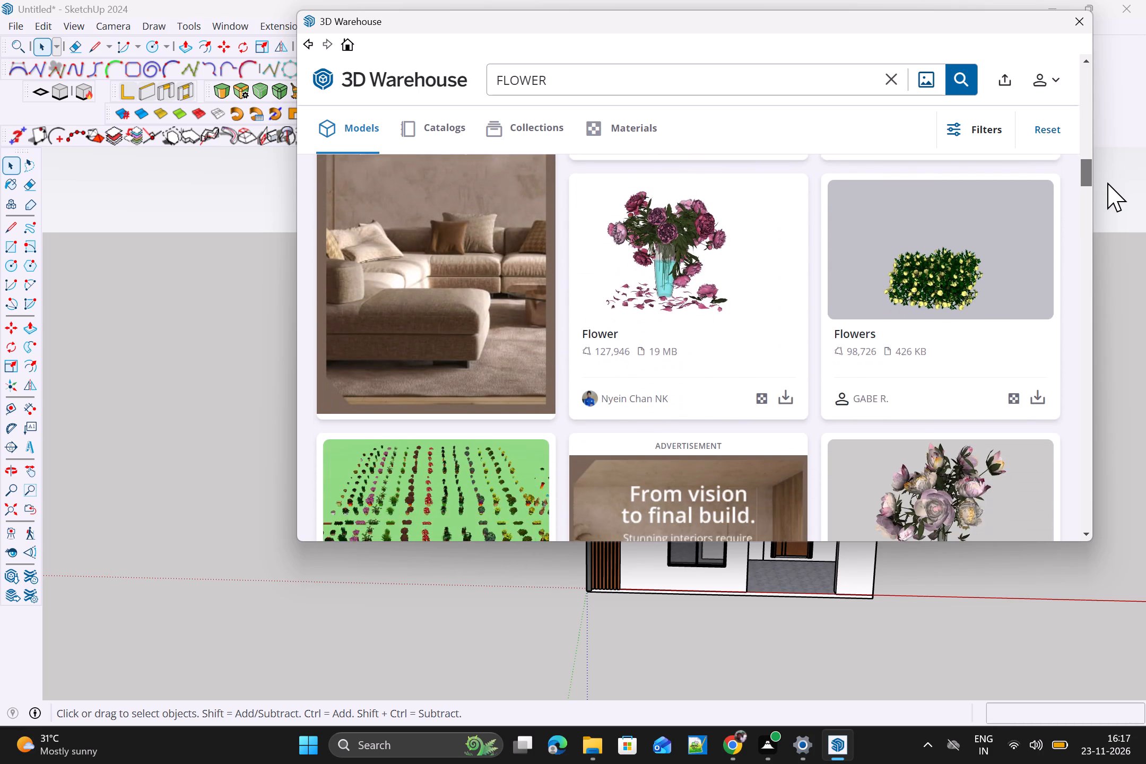
left_click_drag(1107, 183, 1110, 214)
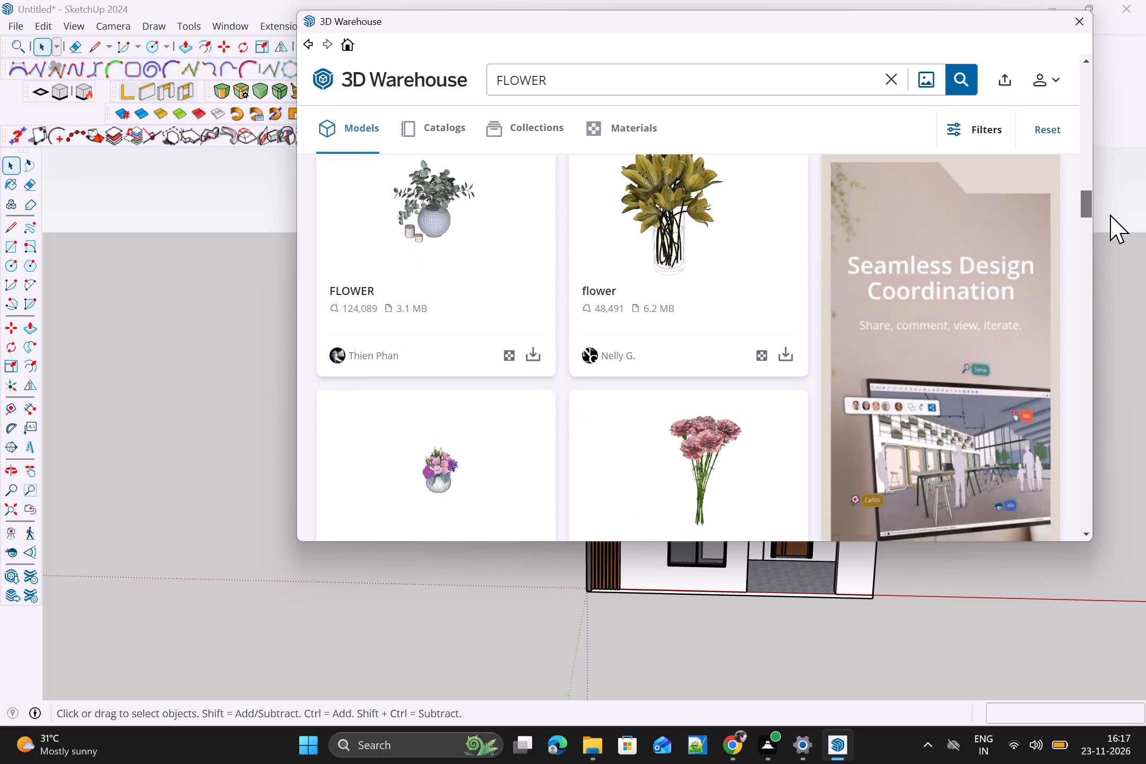
left_click_drag(1110, 214, 1111, 254)
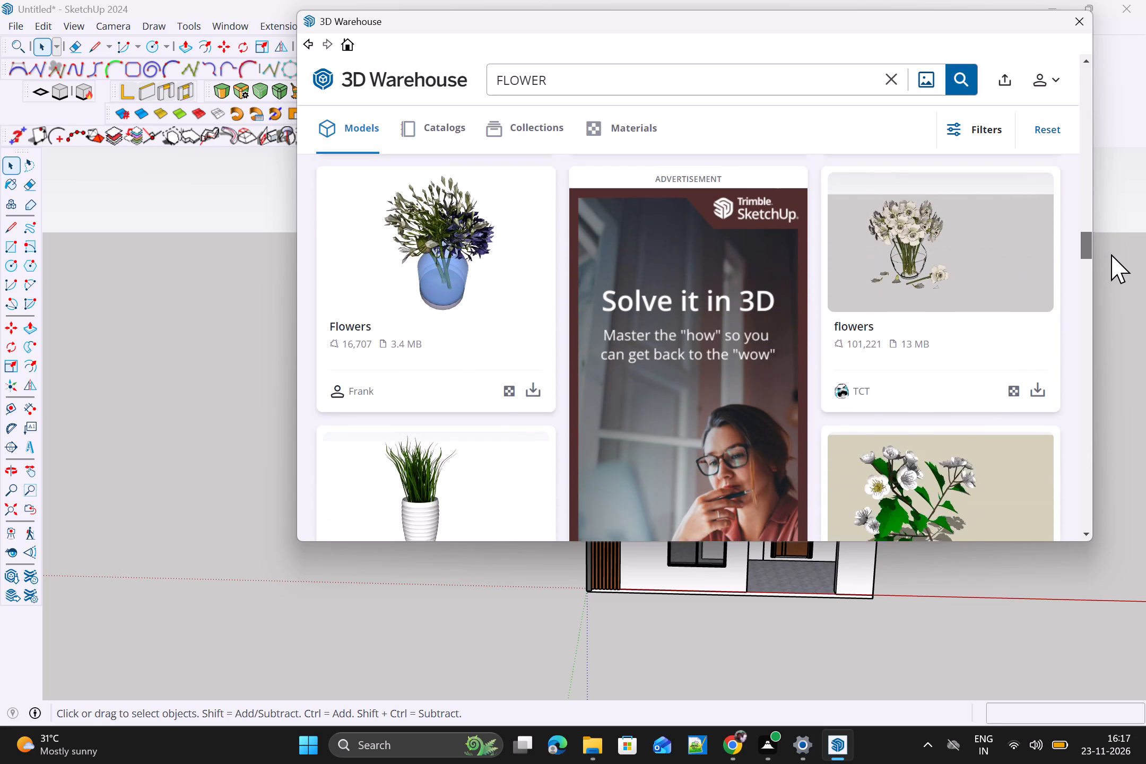
left_click_drag(1111, 254, 1112, 279)
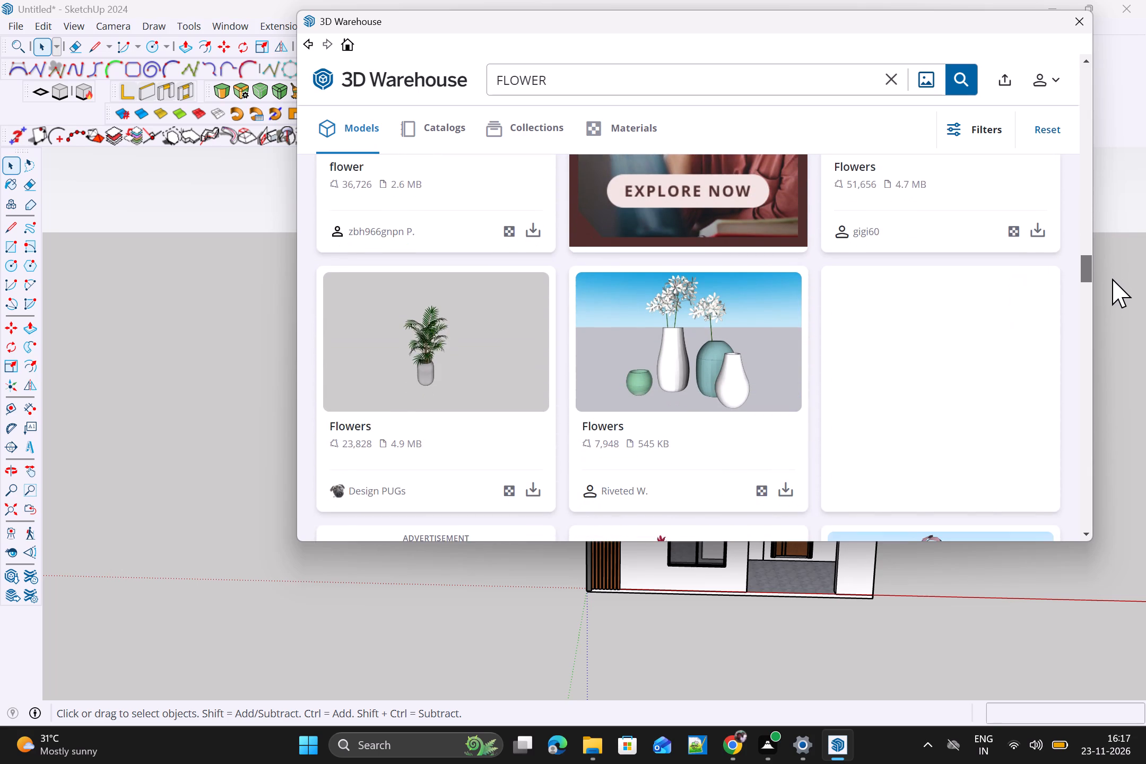
left_click_drag(1112, 279, 1114, 303)
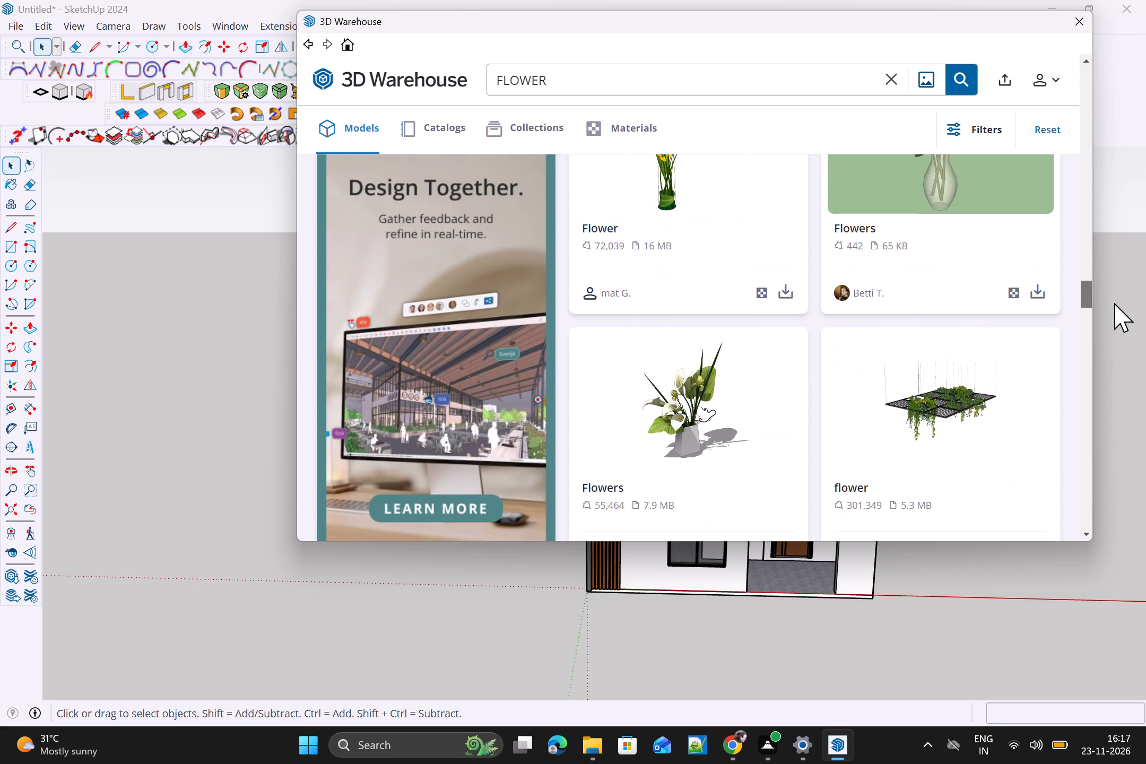
left_click_drag(1114, 303, 1114, 312)
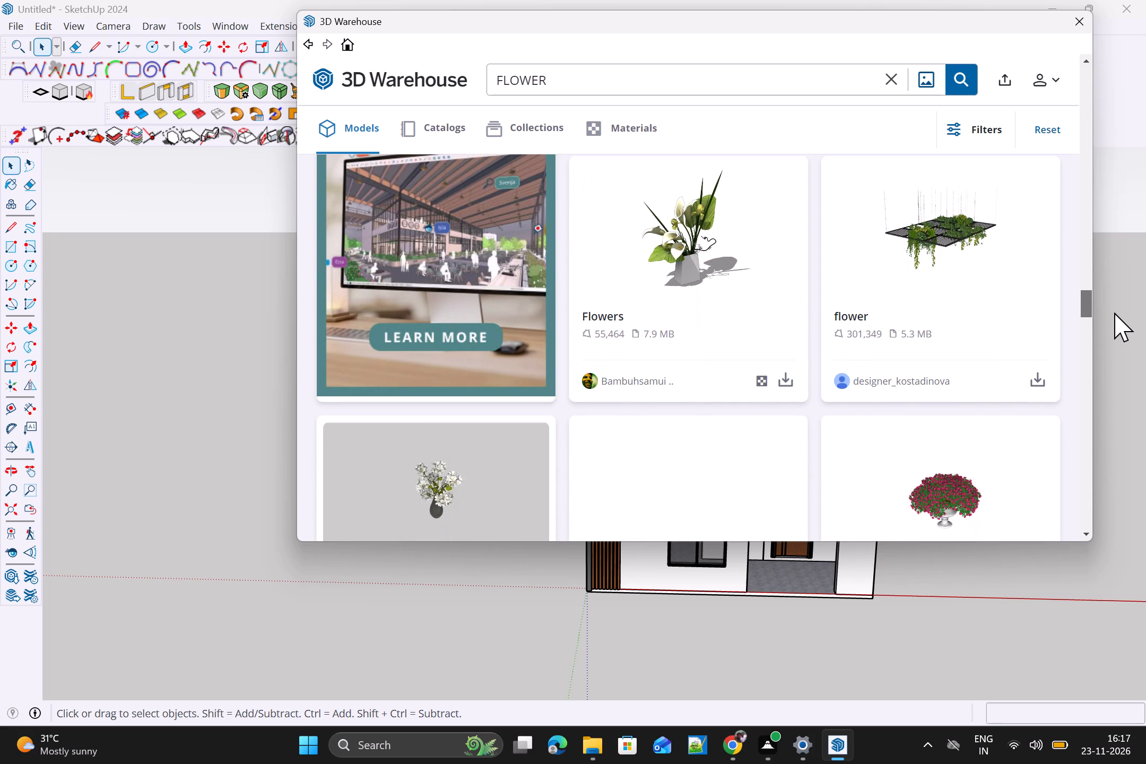
left_click_drag(1114, 312, 1114, 315)
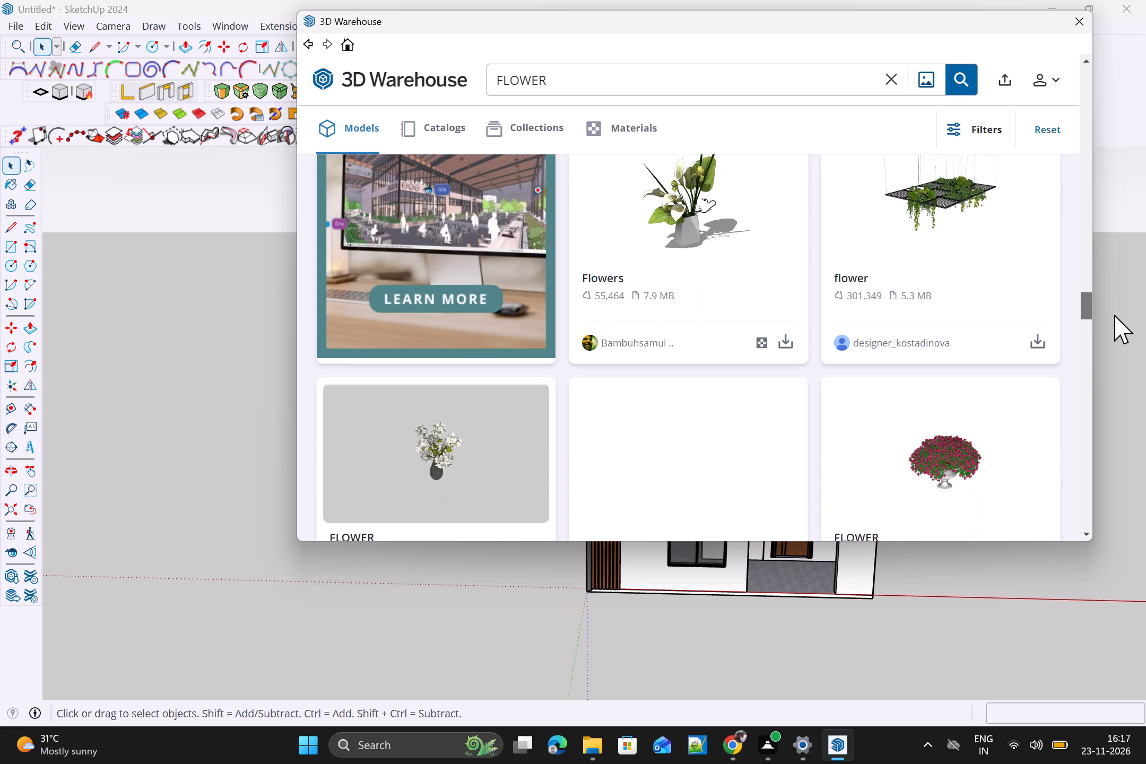
left_click_drag(1114, 315, 1114, 317)
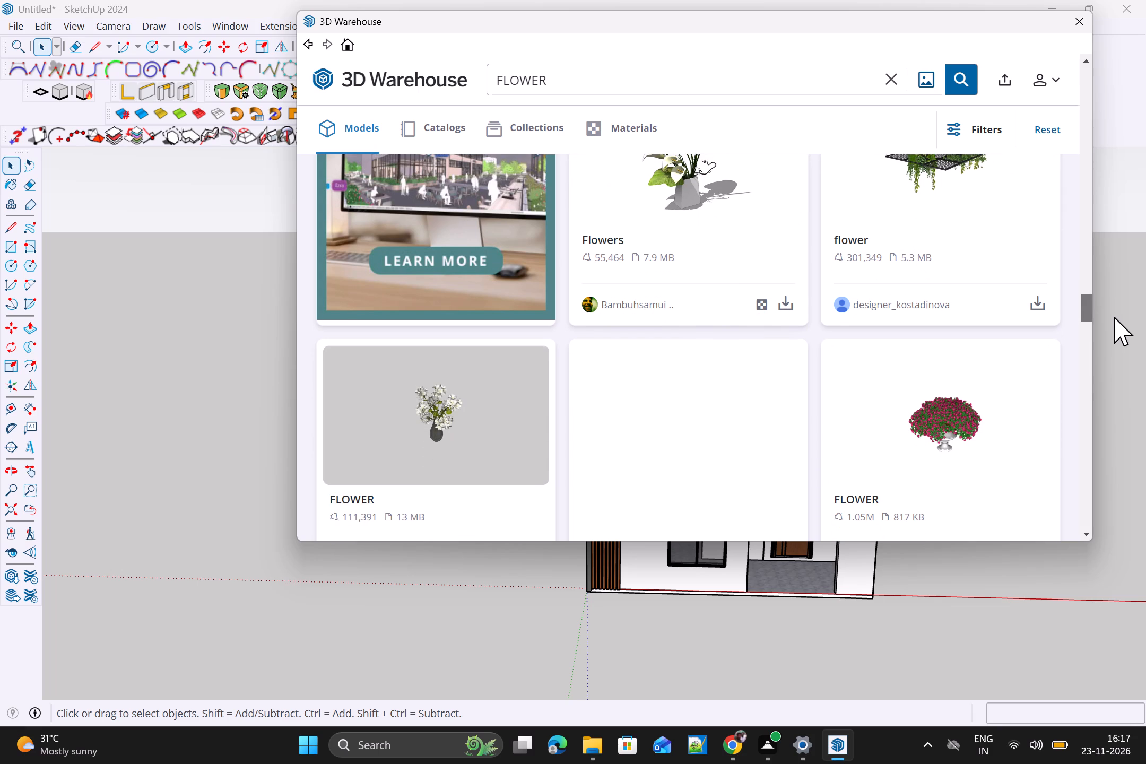
left_click_drag(1114, 317, 1115, 310)
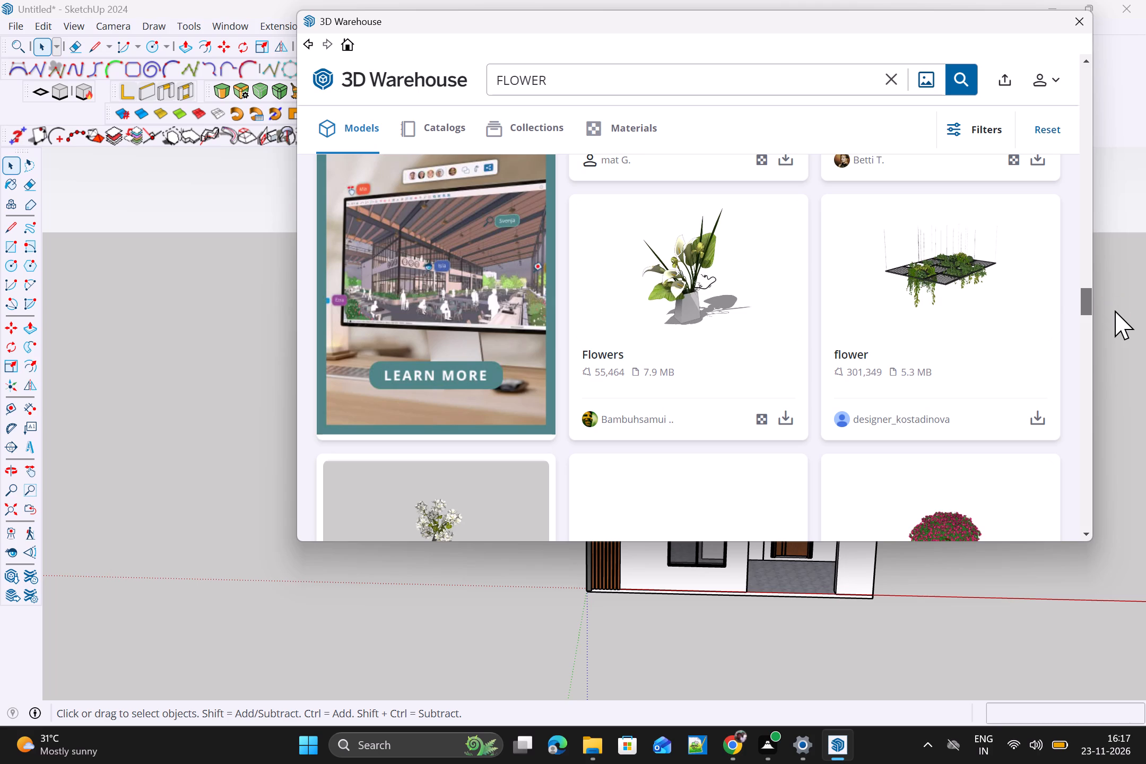
left_click_drag(1115, 310, 1115, 323)
left_click_drag(1115, 323, 1115, 328)
left_click_drag(1115, 328, 1117, 337)
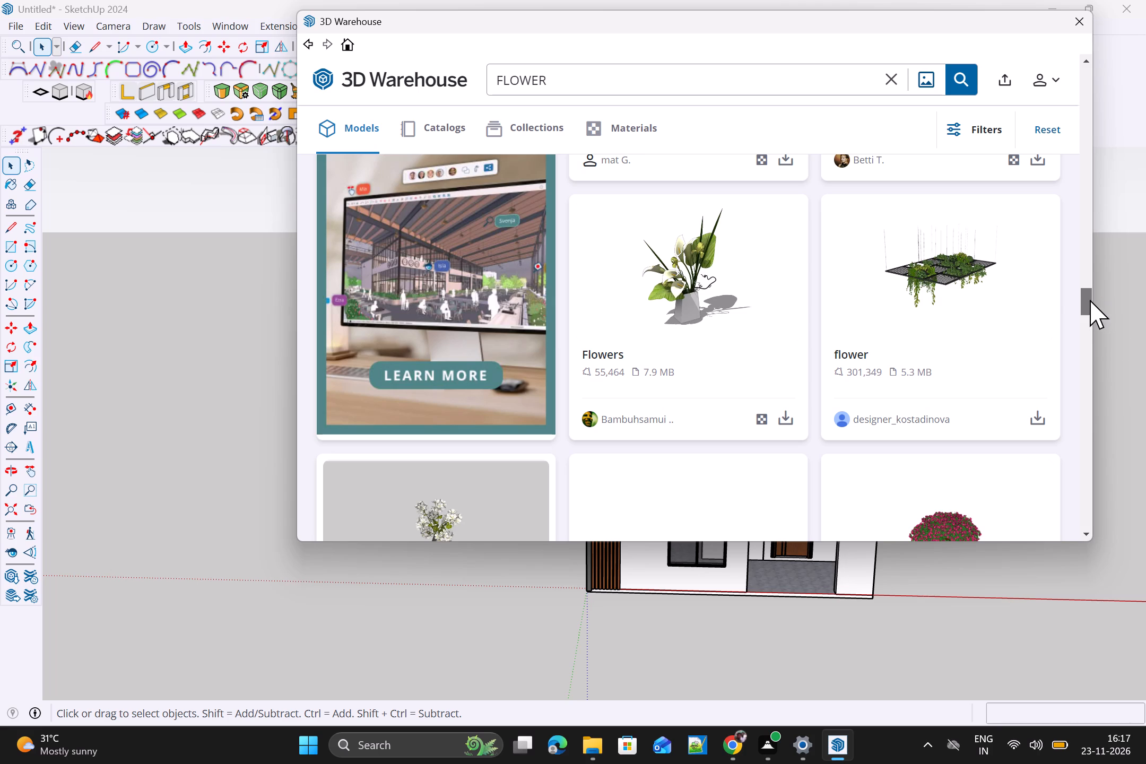
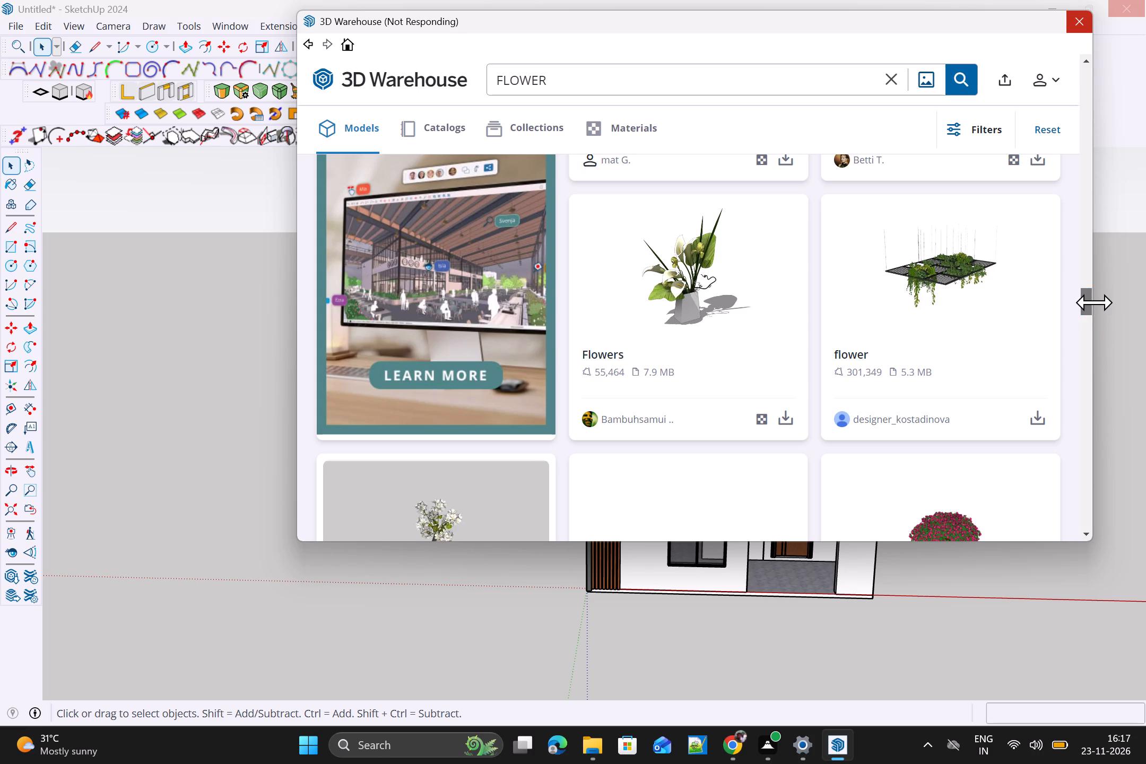
Request the 5.3 MB flowers planter-bed model from the FLOWER results, skipping the promotional video and declining the subscription to unlock more downloads.
left_click_drag(1088, 301, 1093, 315)
left_click_drag(1089, 298, 1090, 351)
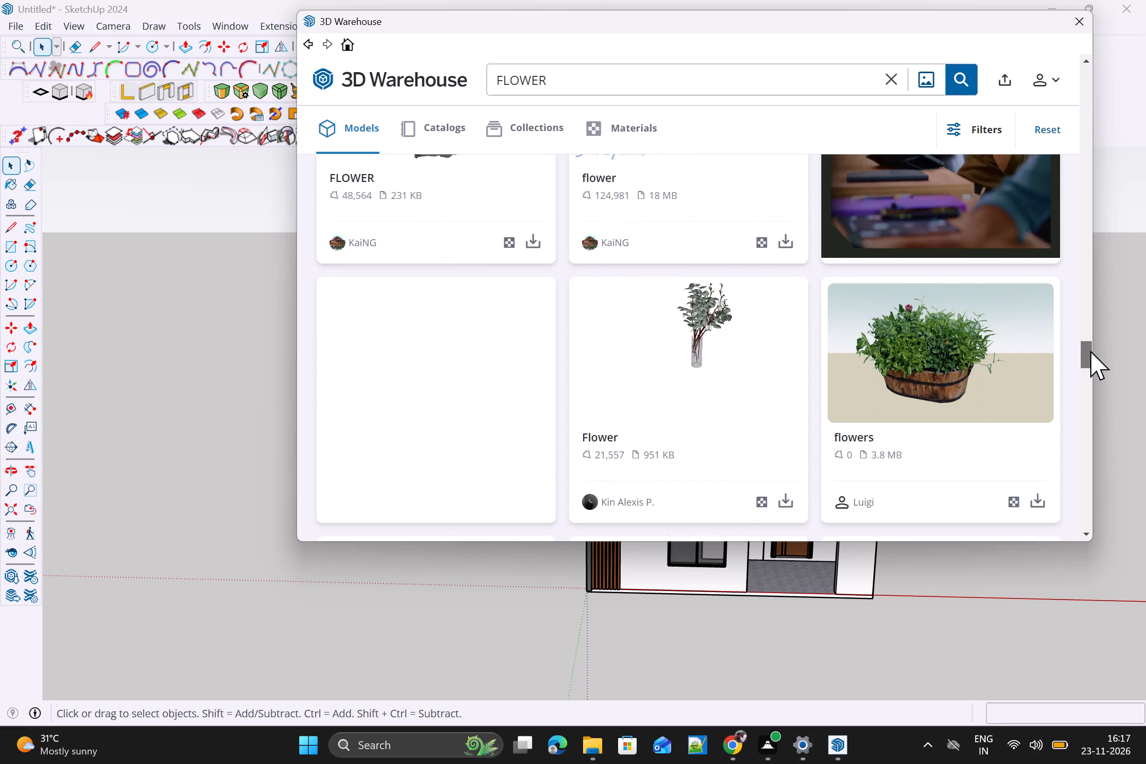
left_click_drag(1090, 351, 1091, 363)
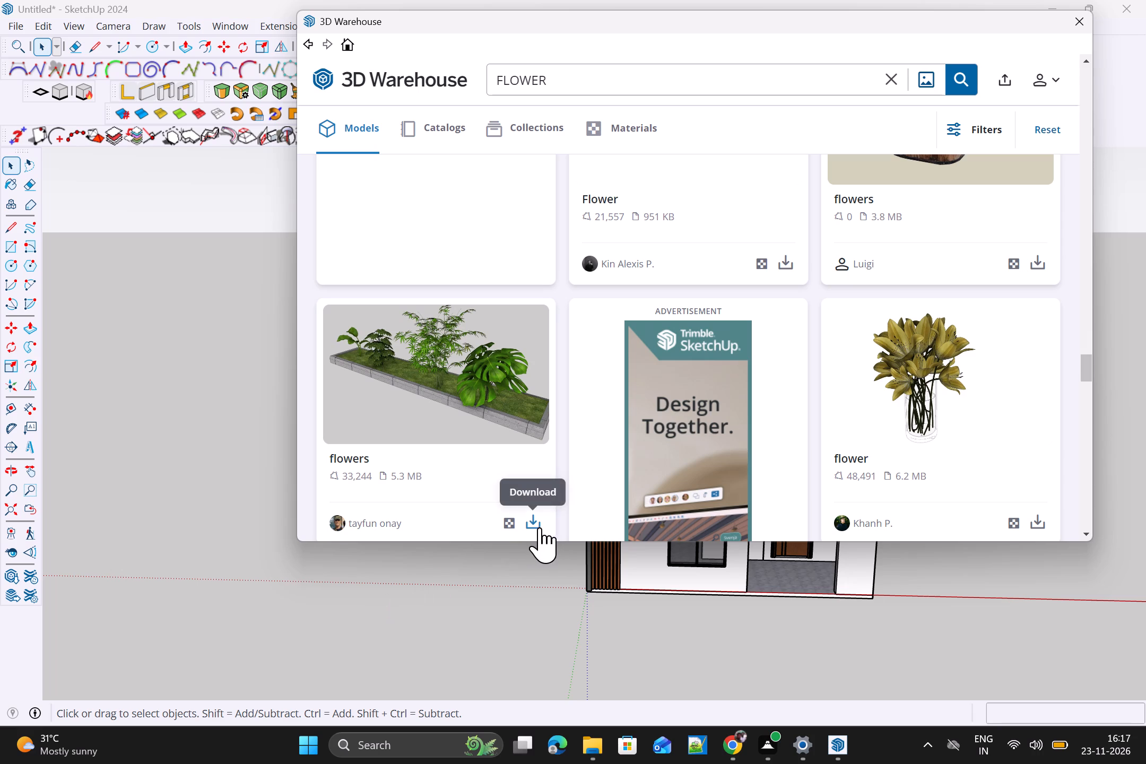
left_click(537, 526)
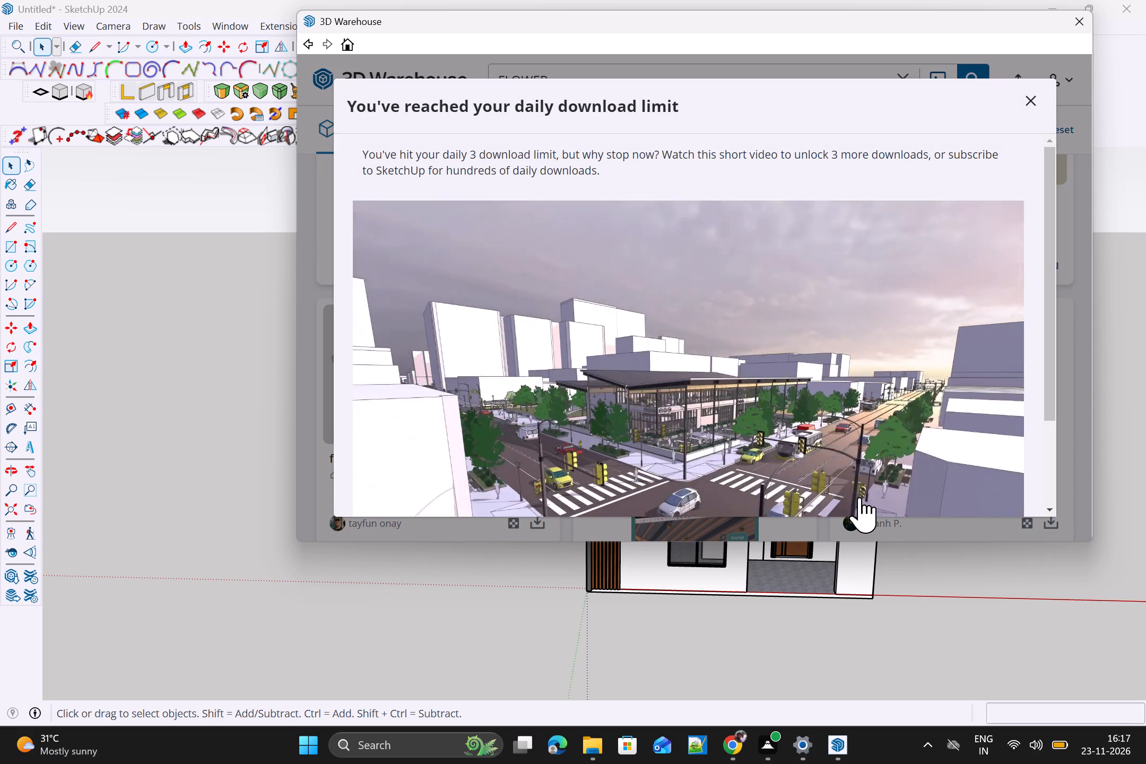
scroll(912, 442, "down", 3)
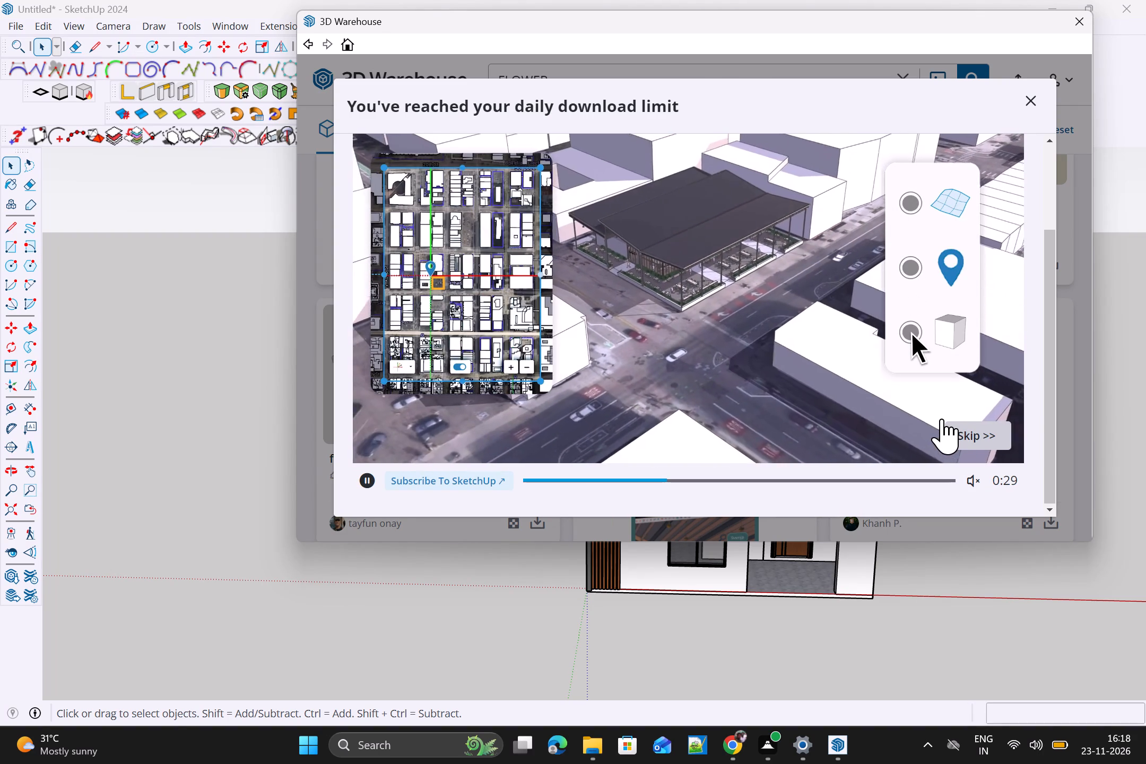
left_click(990, 430)
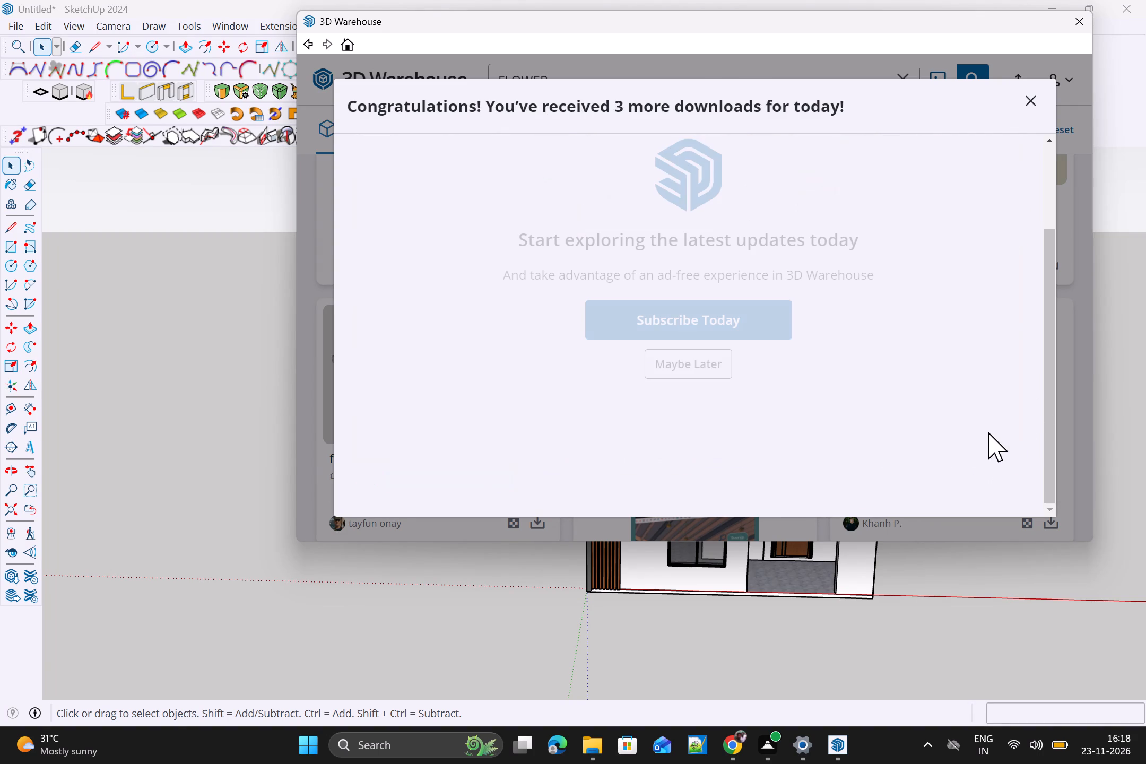
left_click_drag(702, 362, 706, 375)
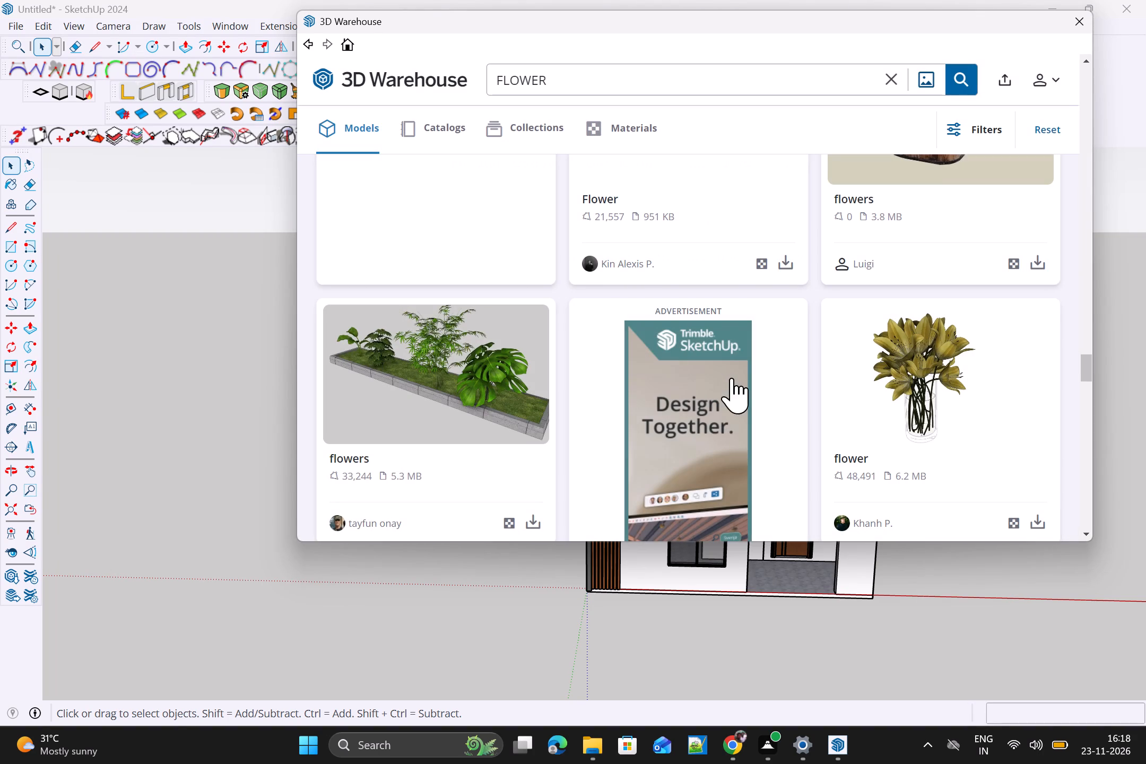
Load the flowers planter-bed model directly into the SketchUp model and place it on the ground in front of the building.
left_click(536, 522)
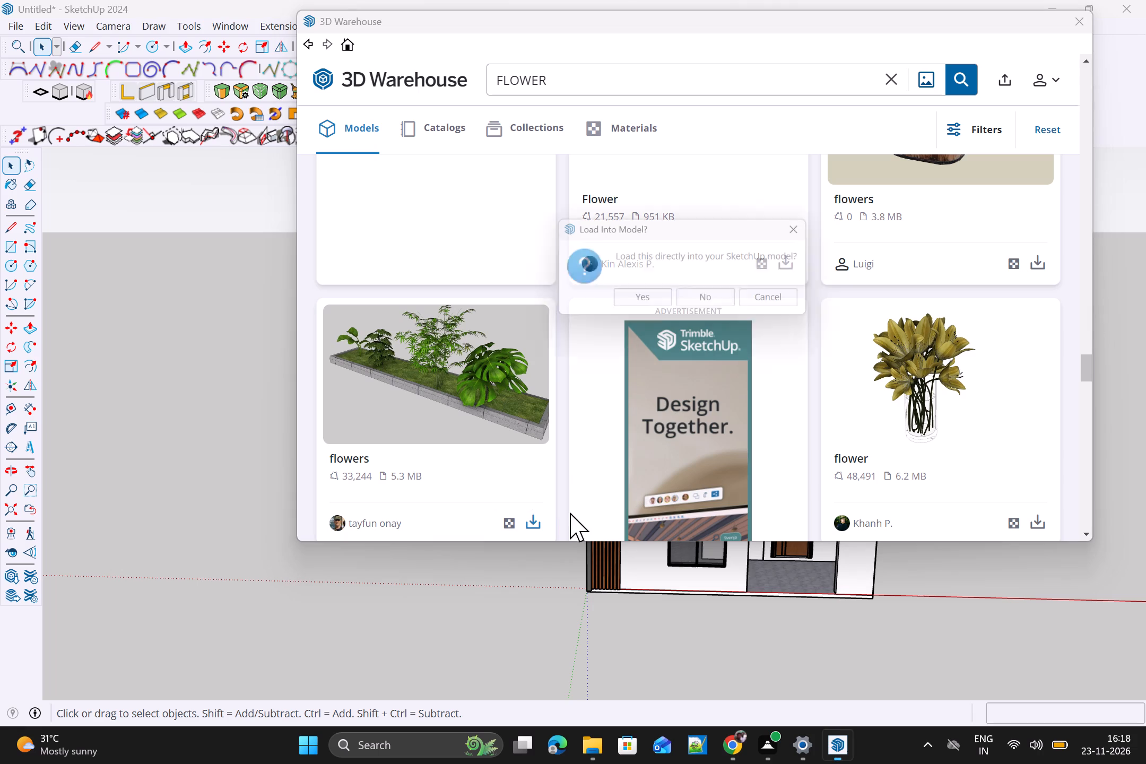
left_click(646, 301)
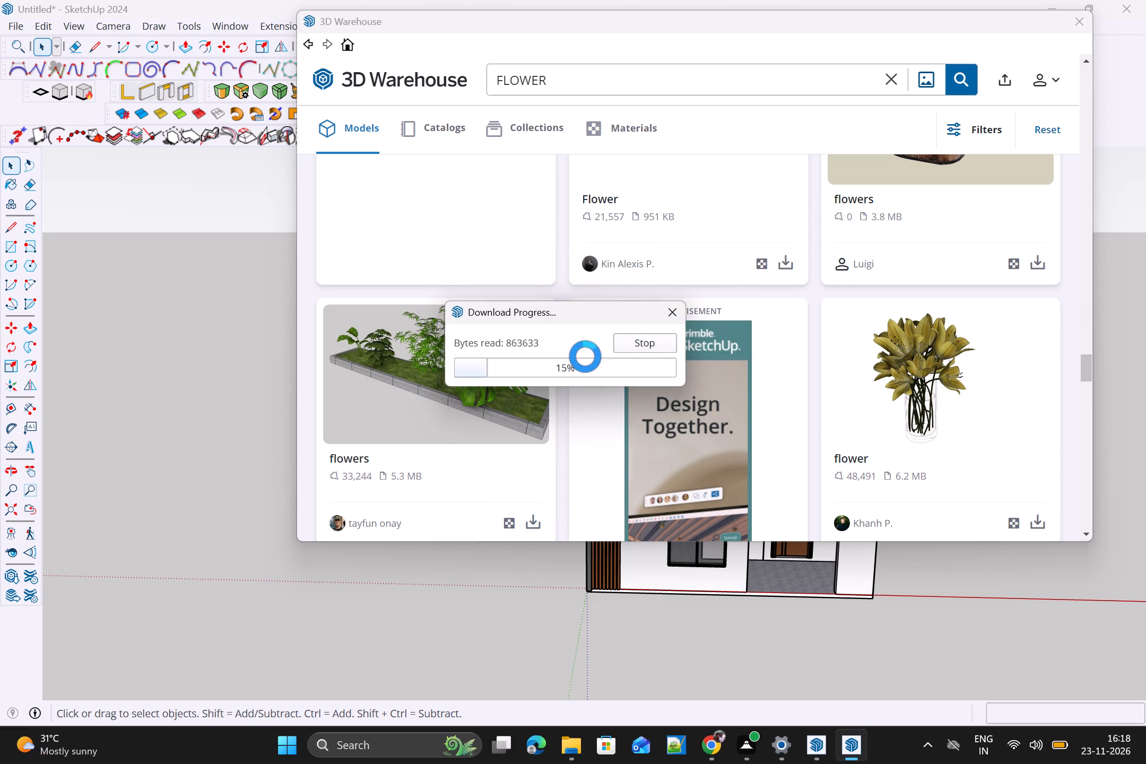
scroll(631, 553, "down", 1)
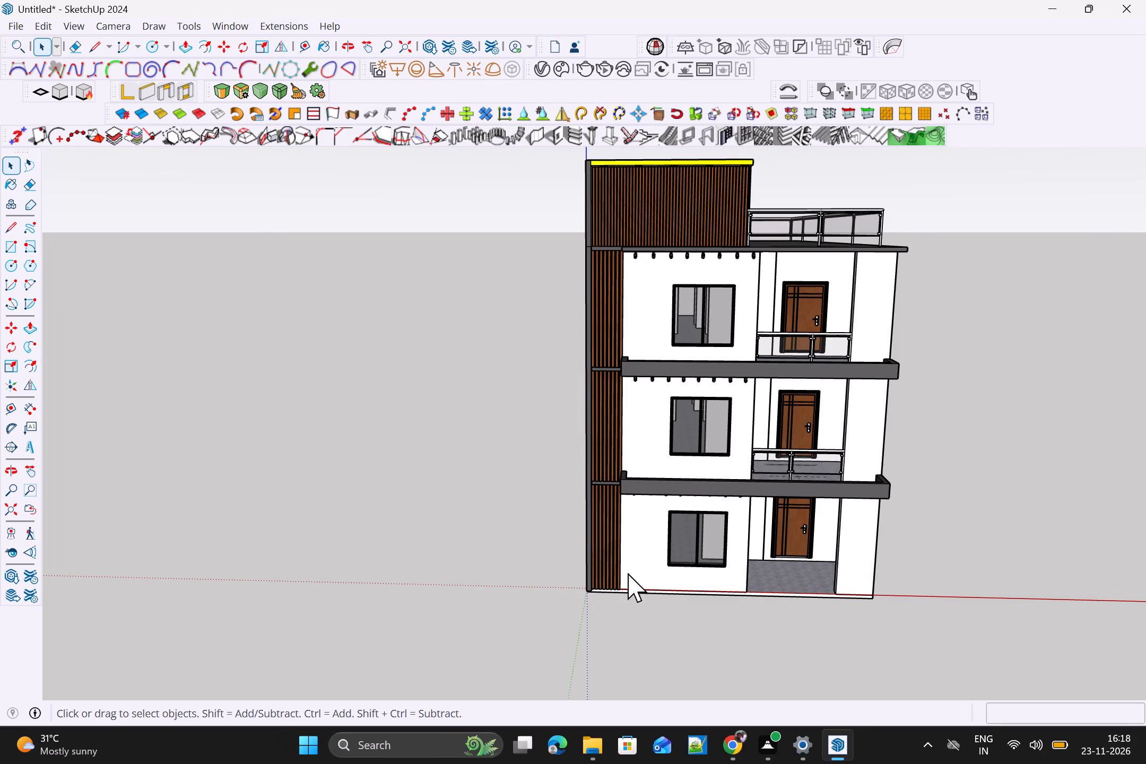
left_click(719, 418)
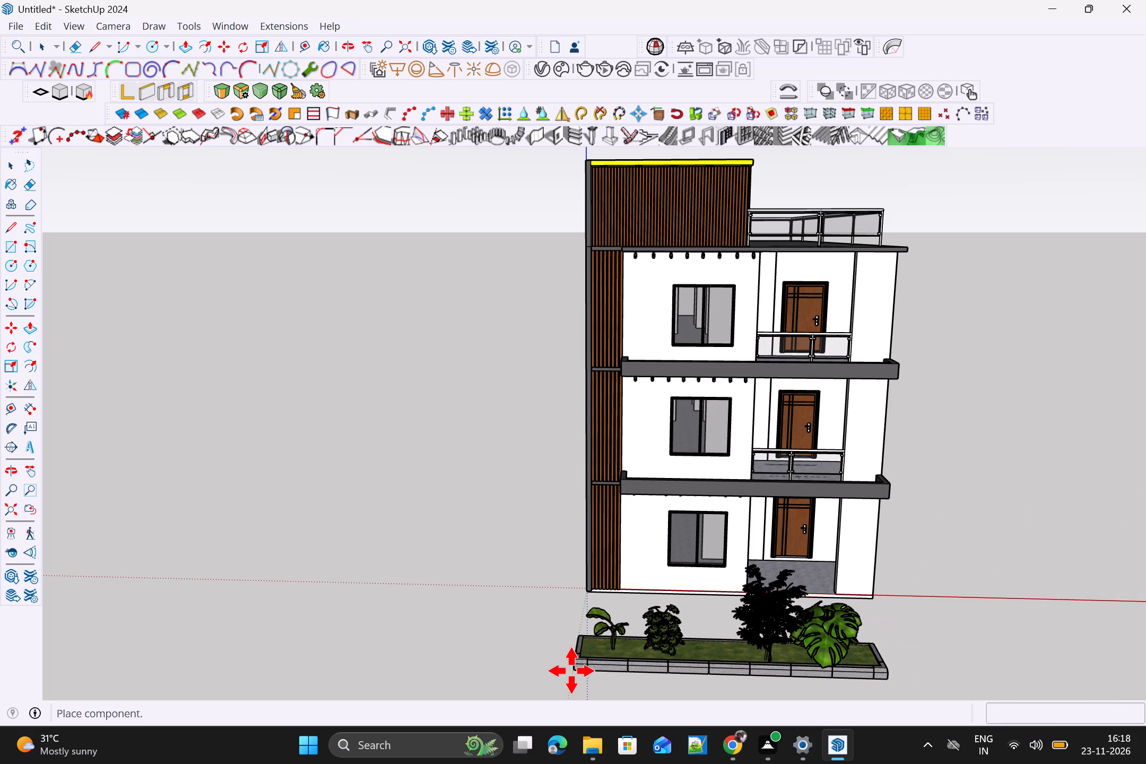
left_click(571, 671)
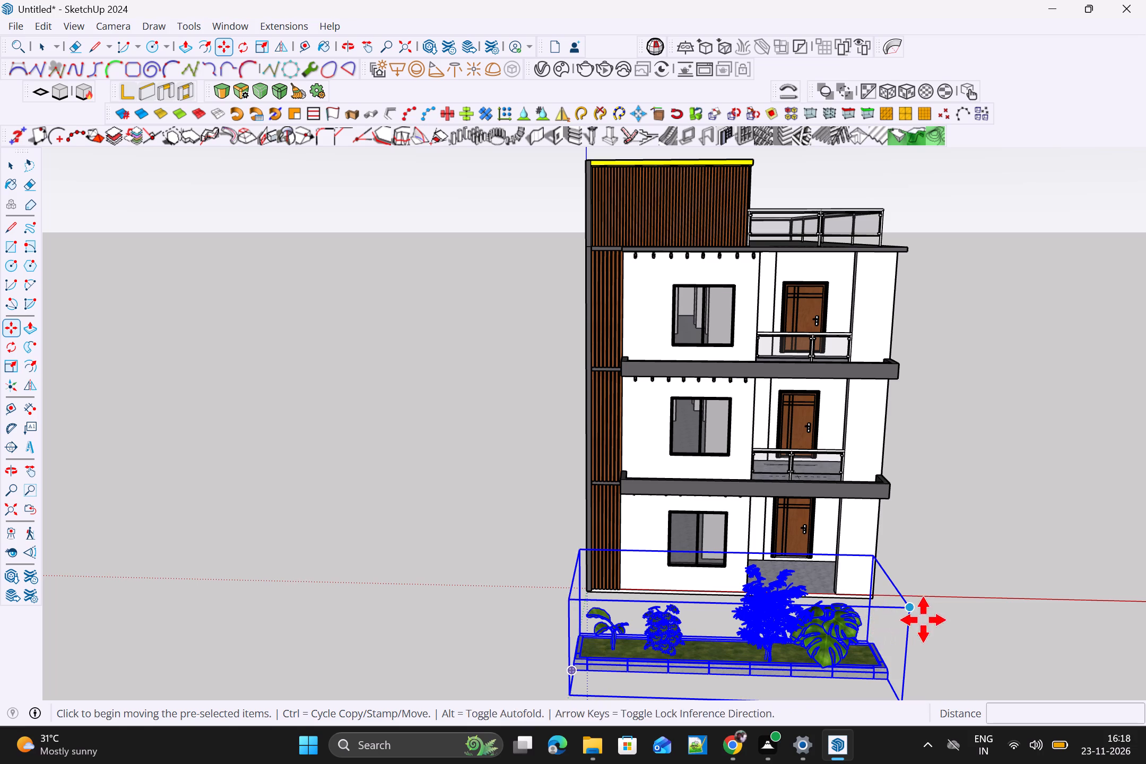
key("space")
left_click(941, 620)
Examine the planter bed's plants up close and compare its length with the building's ground-floor front.
scroll(934, 622, "down", 2)
scroll(886, 639, "down", 3)
scroll(880, 644, "up", 2)
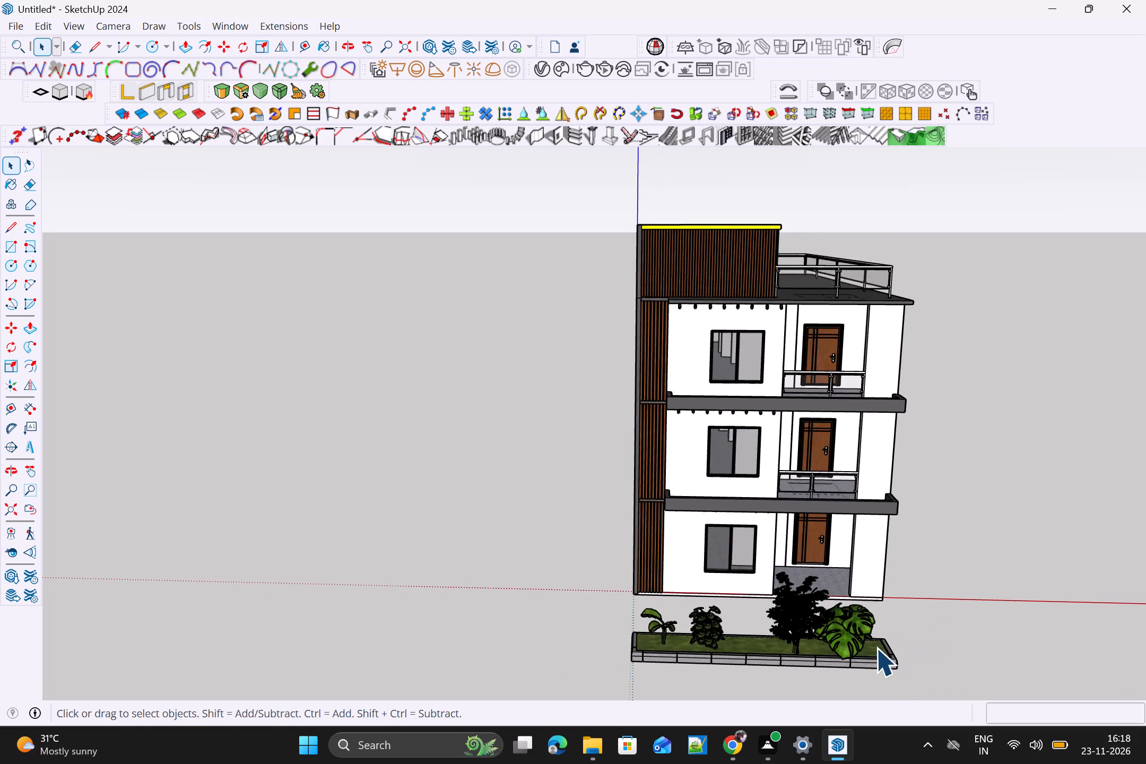
scroll(876, 648, "up", 8)
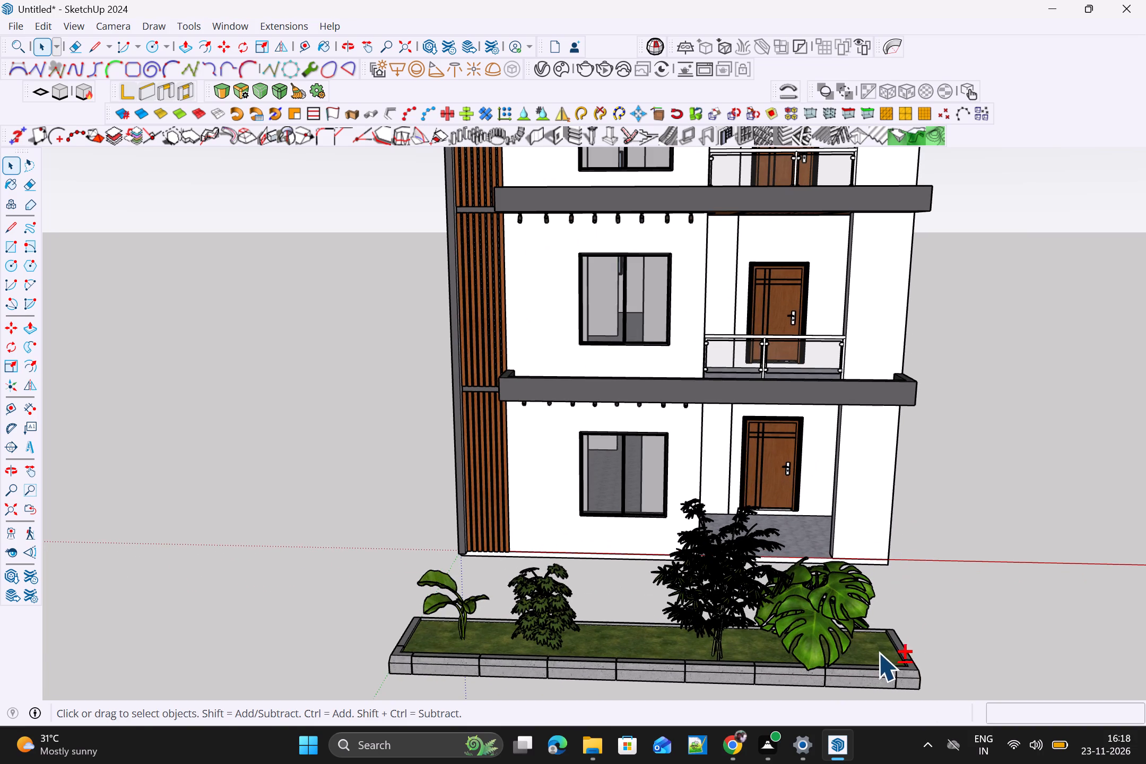
middle_click_drag(865, 618, 845, 506, "shift")
scroll(841, 498, "up", 2, "shift")
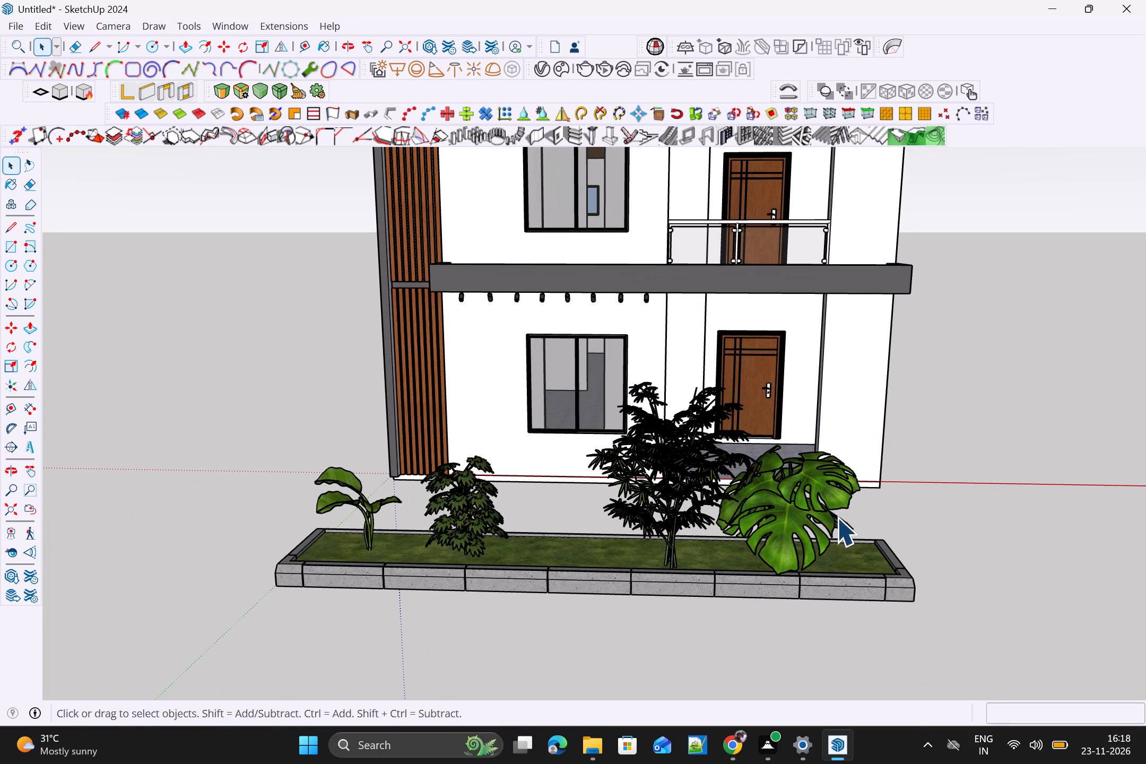
scroll(834, 542, "up", 2)
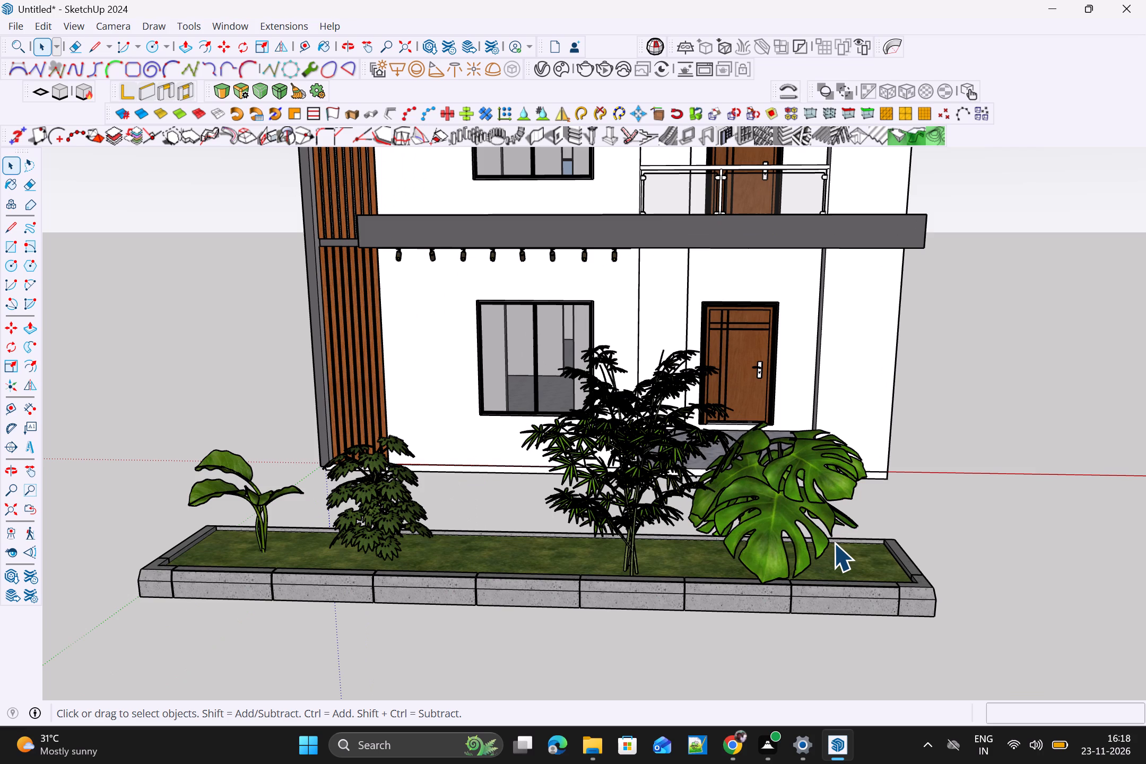
scroll(841, 546, "up", 1)
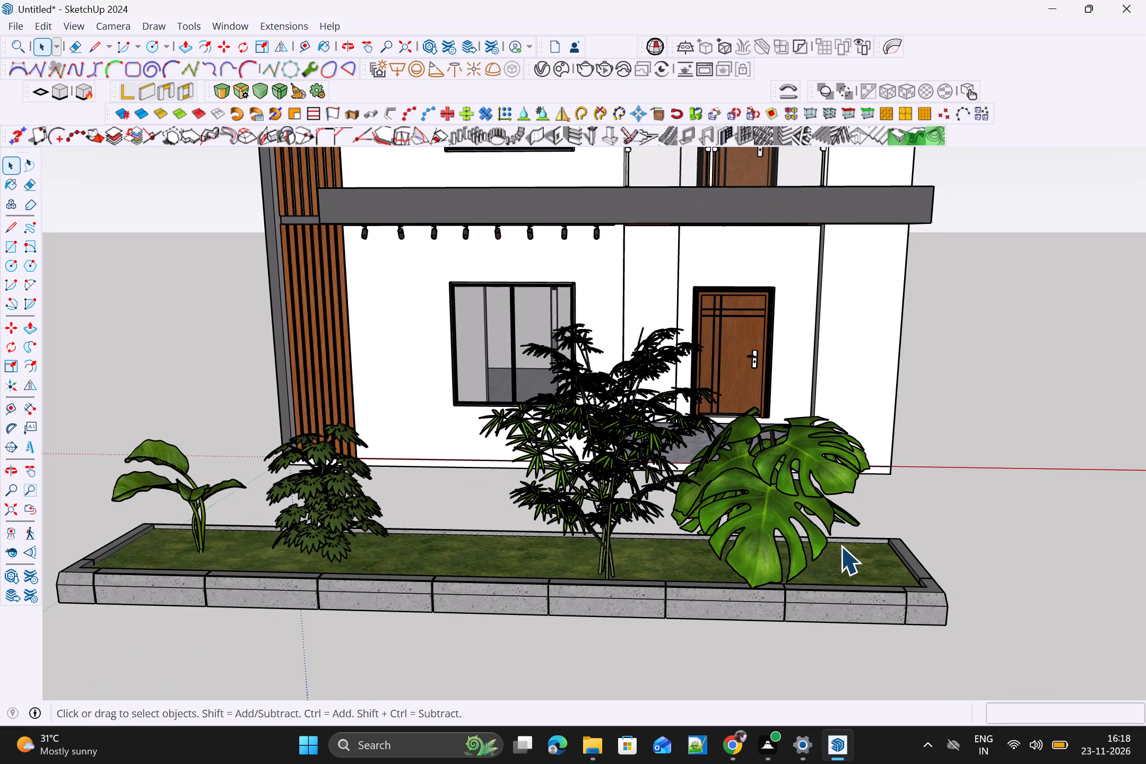
Move the planter bed about 43 ft from the building's front to the open ground beside its wood-slatted side.
scroll(839, 546, "down", 7)
key("m")
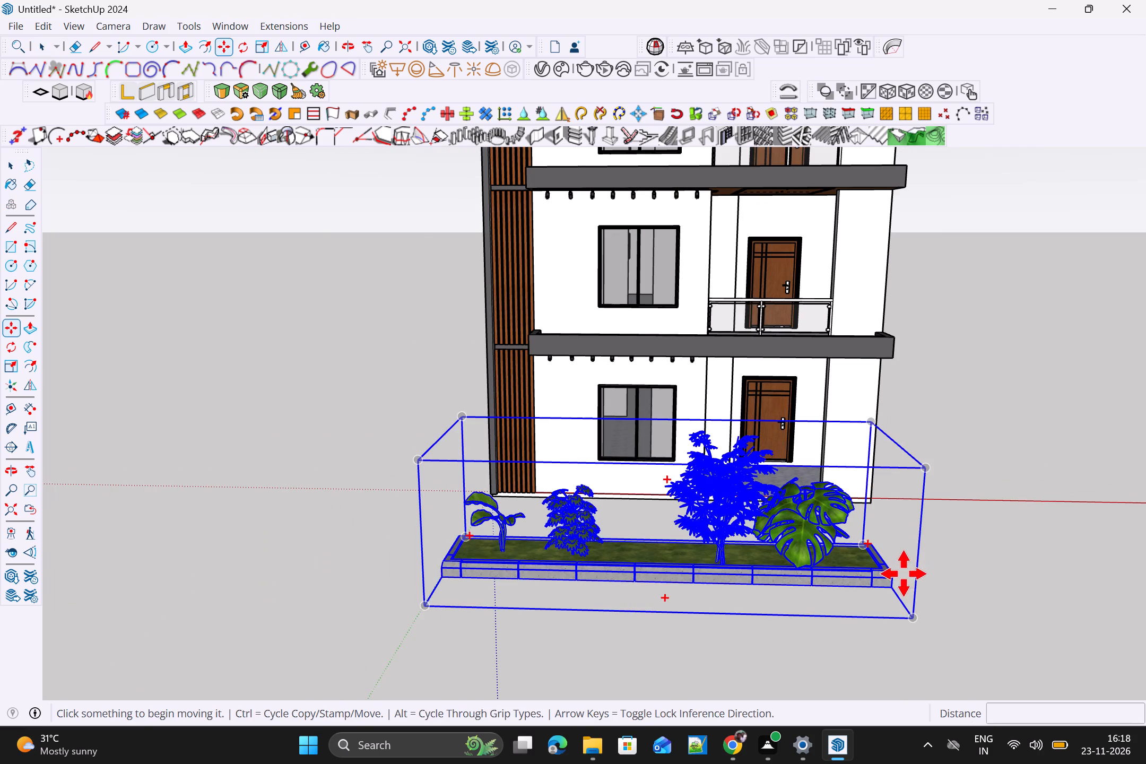
left_click(916, 624)
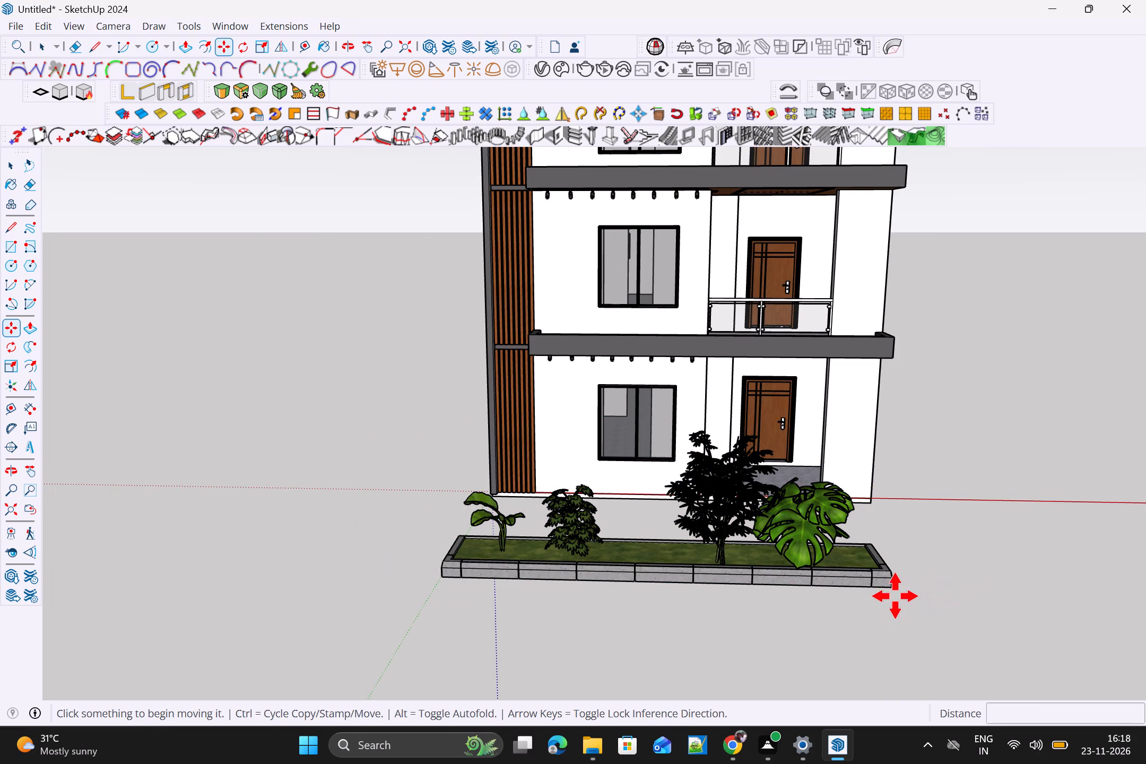
left_click(887, 589)
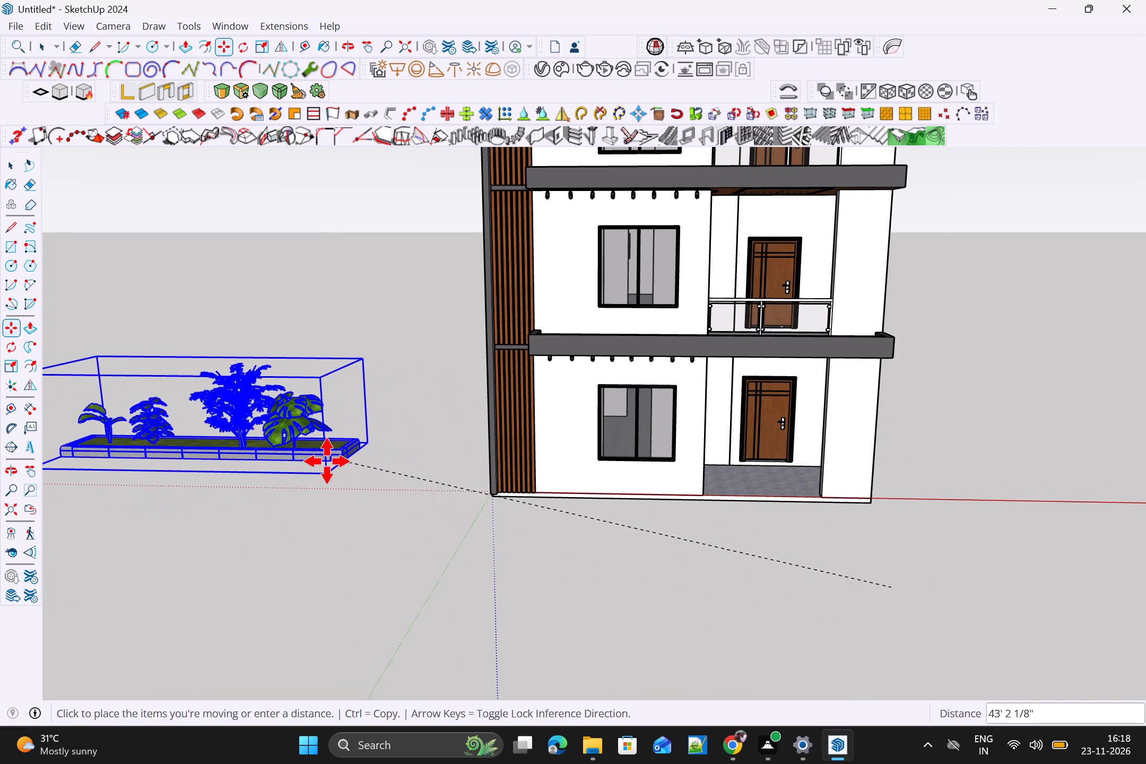
left_click(309, 461)
scroll(567, 483, "down", 4)
key("space")
scroll(759, 524, "up", 5)
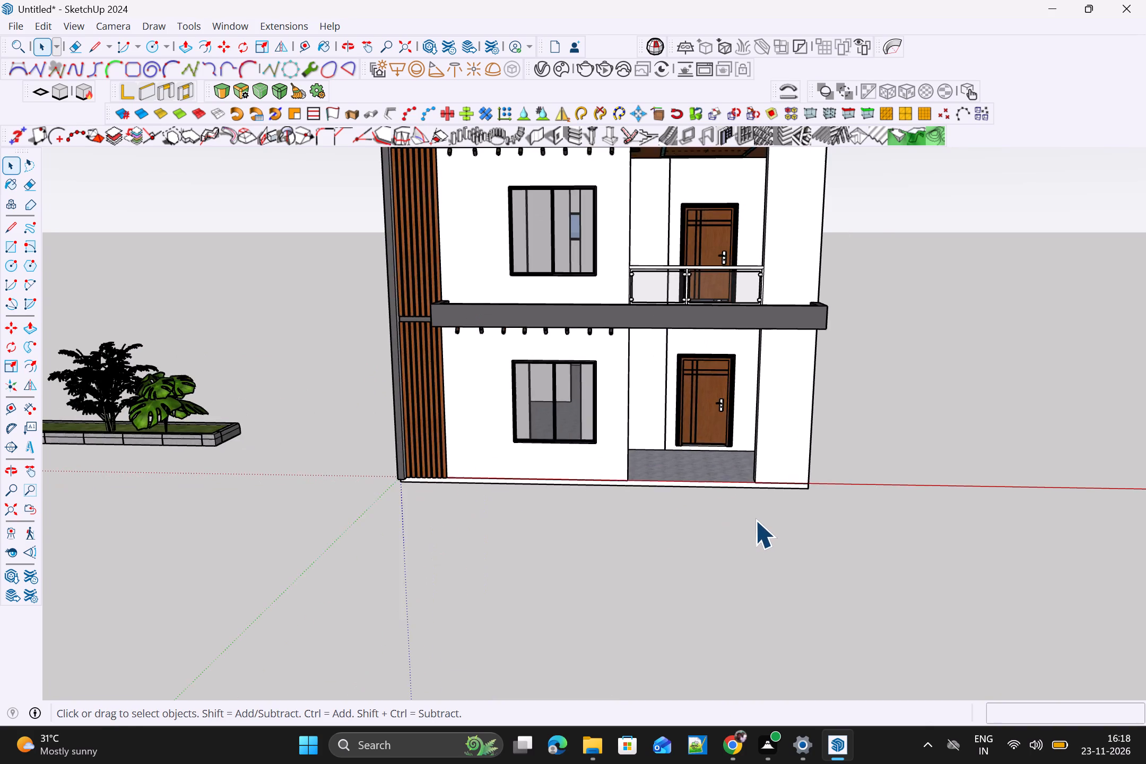
scroll(756, 520, "down", 3)
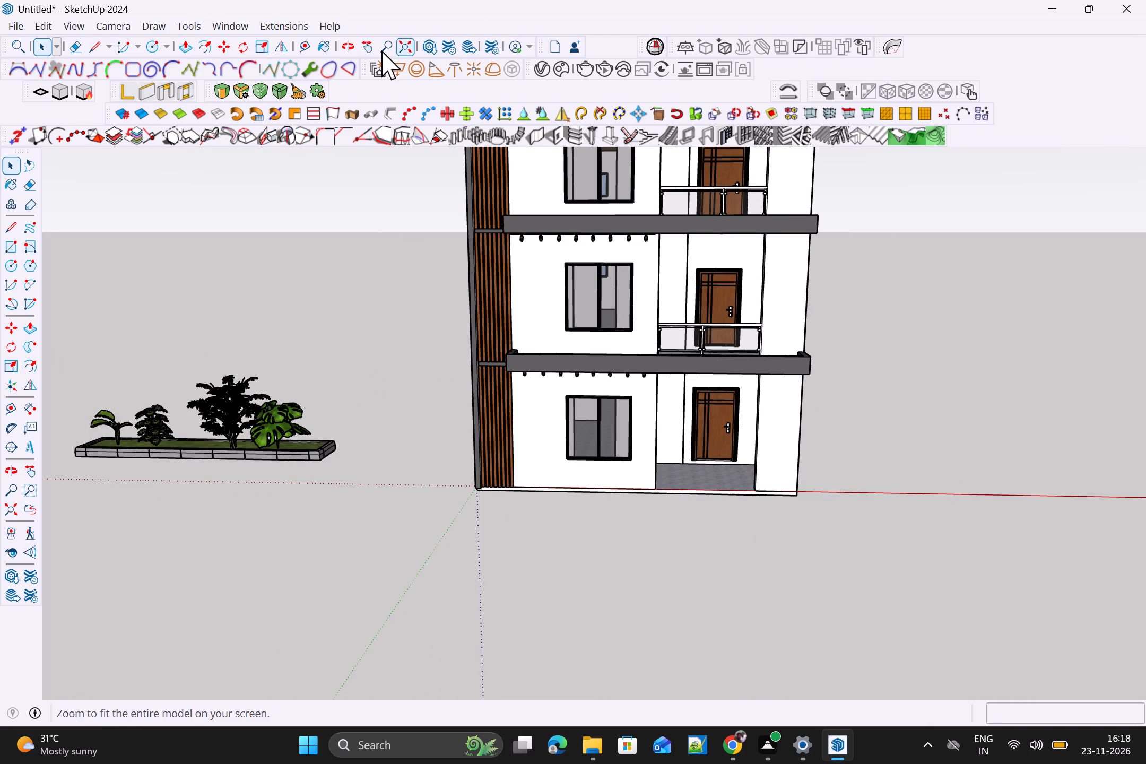
Reopen 3D Warehouse and search the models for FLOWER.
left_click(271, 28)
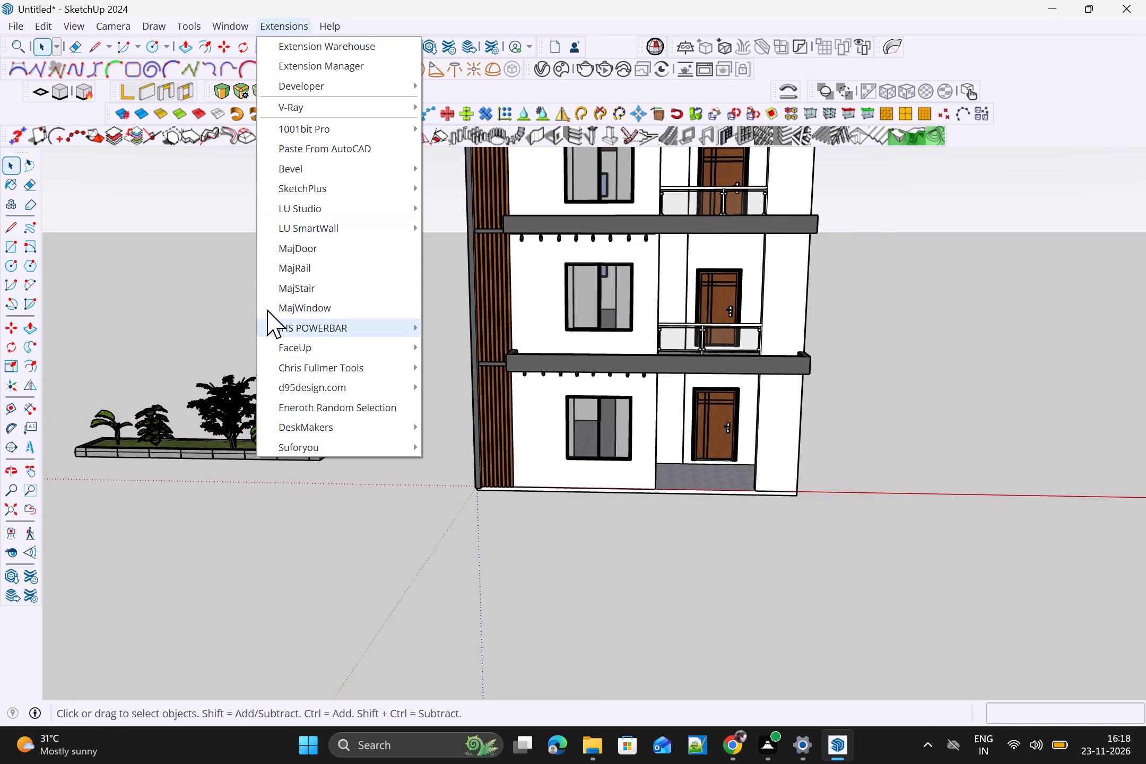
left_click(255, 148)
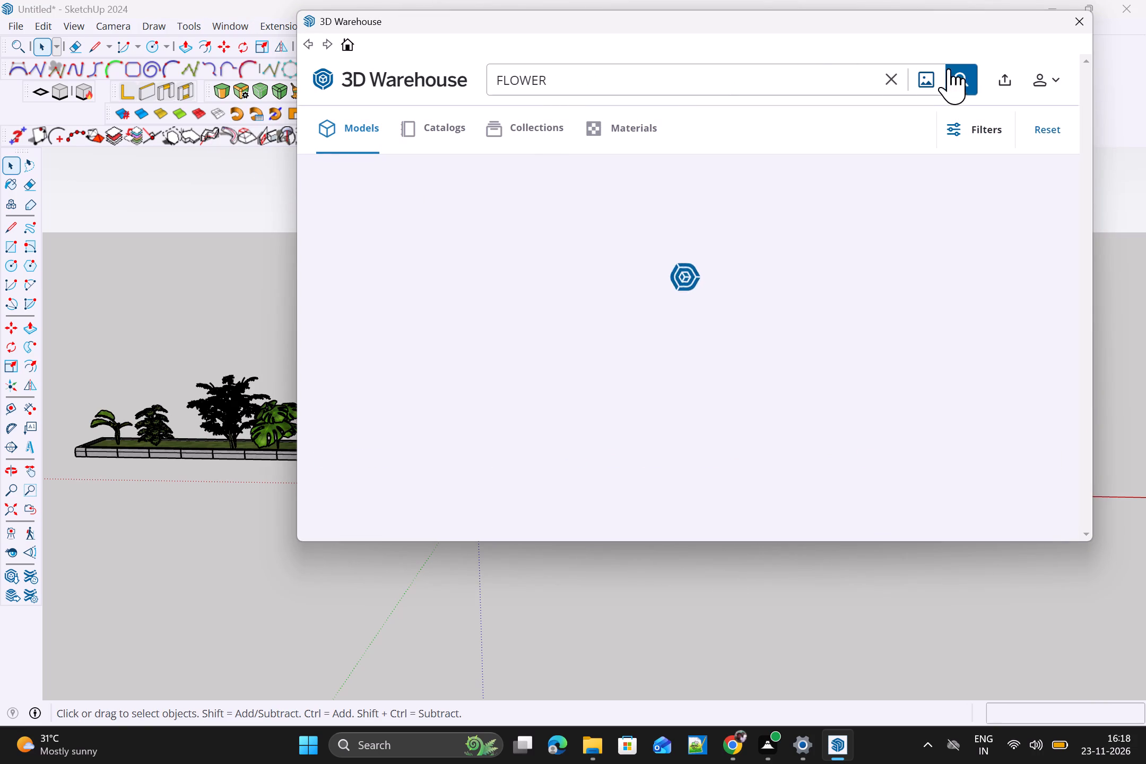
left_click(961, 79)
left_click(814, 120)
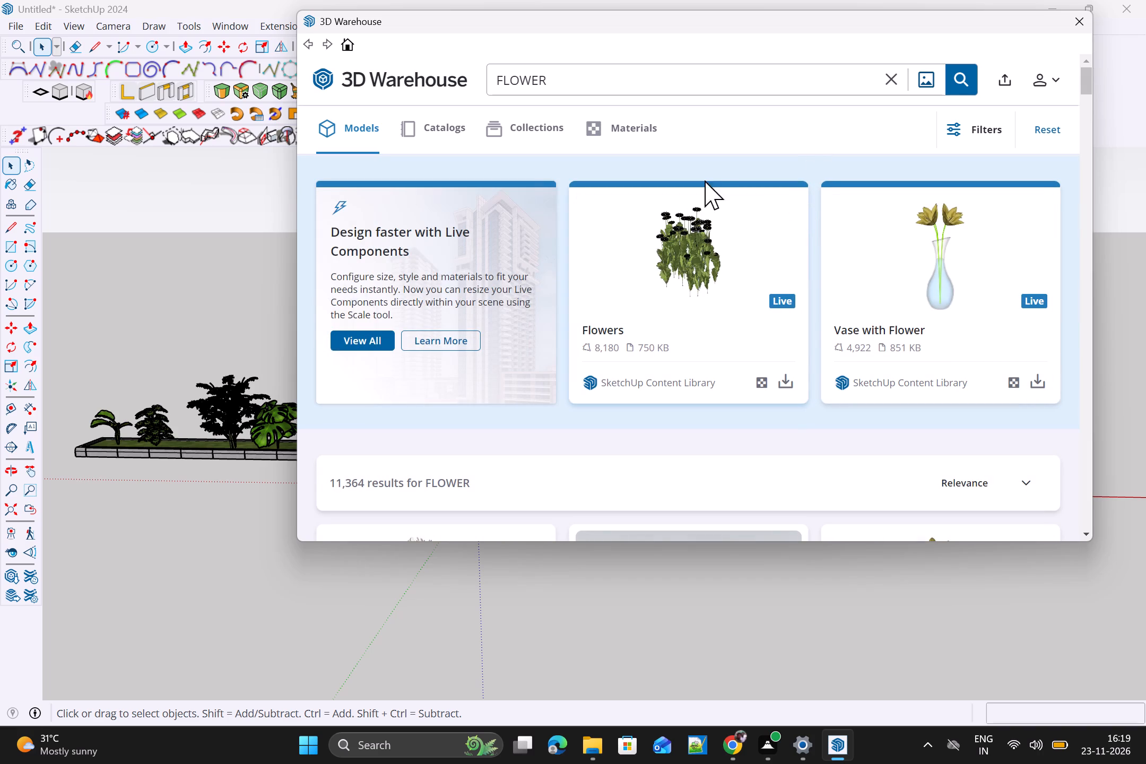
Find the 3.2 MB flowers model with five terracotta-potted plants in the FLOWER results and load it directly into the SketchUp model.
scroll(731, 345, "down", 2)
scroll(758, 350, "up", 1)
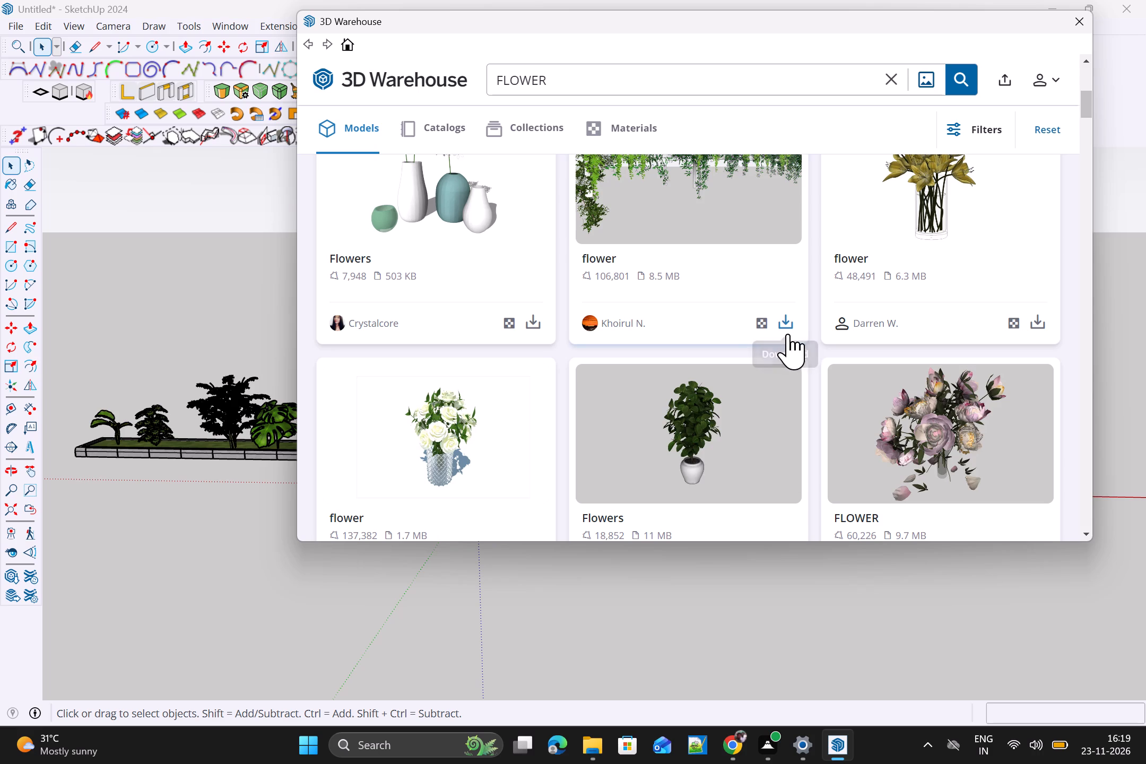
left_click_drag(1087, 107, 1090, 125)
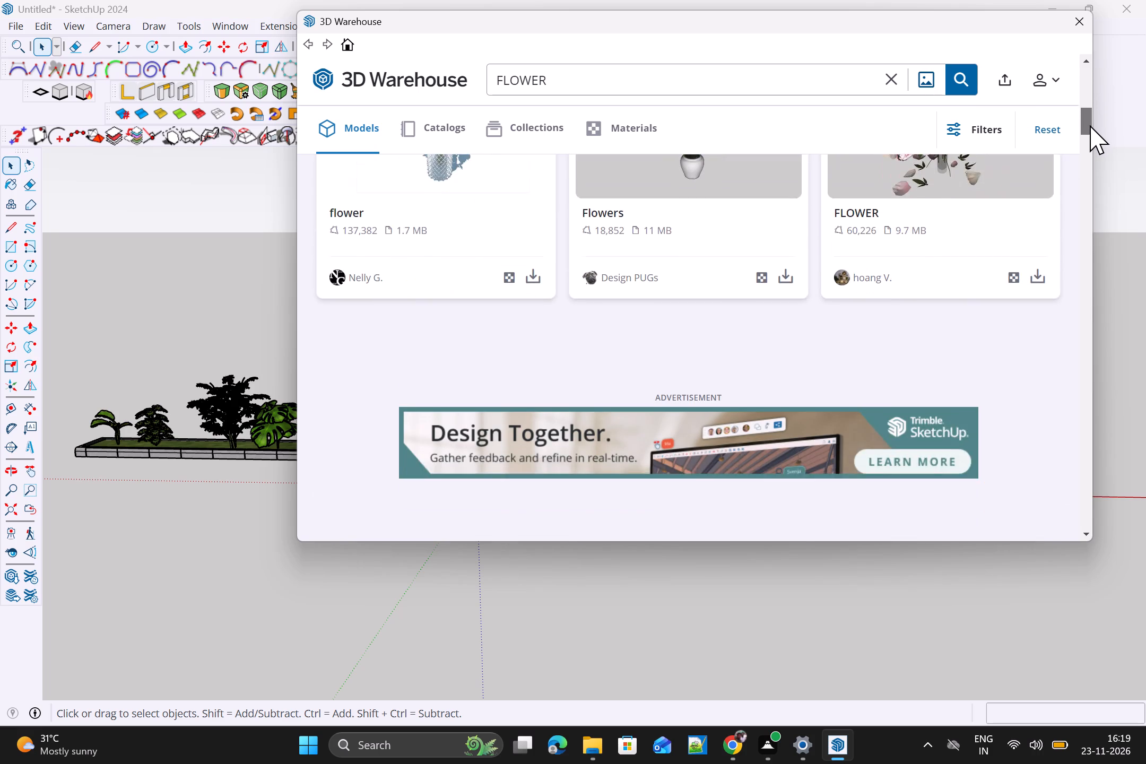
left_click_drag(1090, 125, 1093, 149)
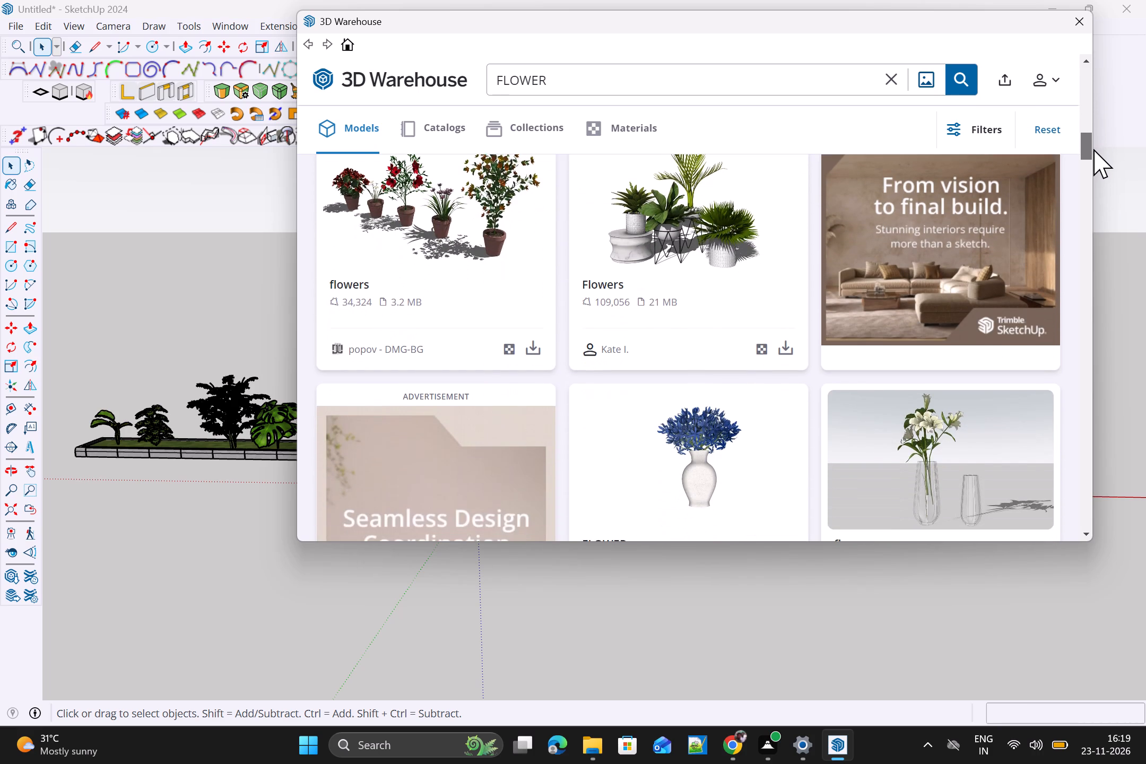
left_click_drag(1093, 149, 1093, 149)
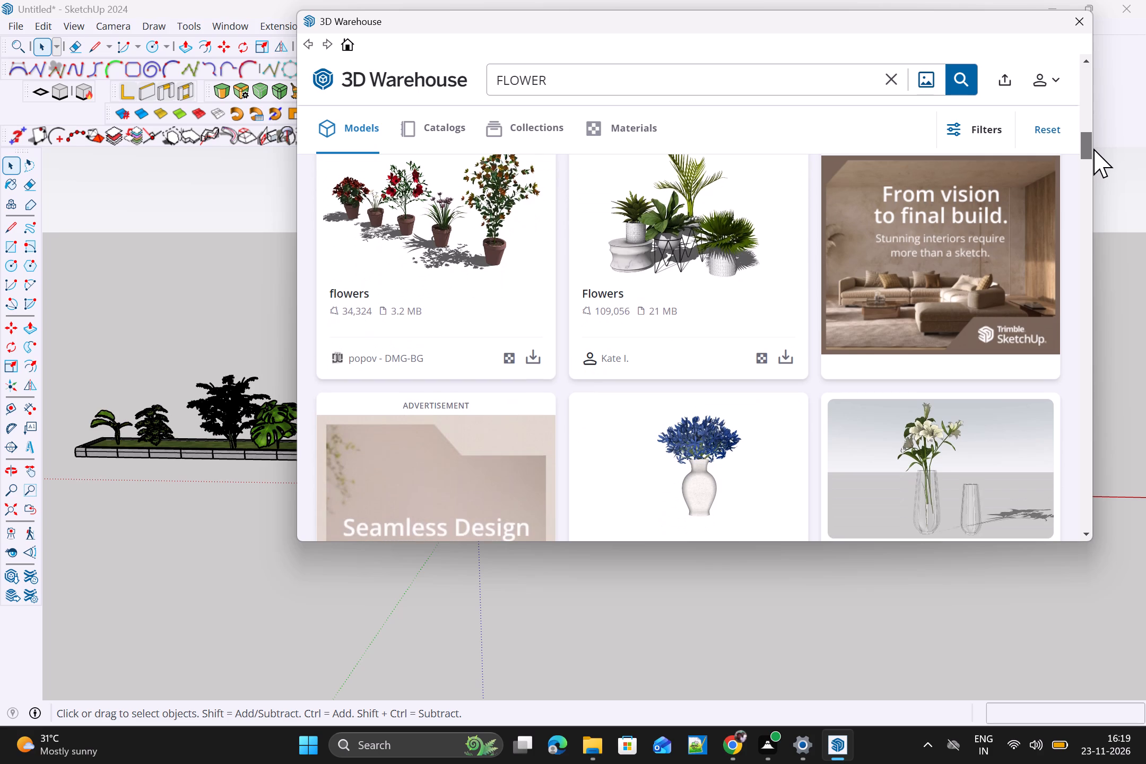
left_click_drag(1093, 149, 1096, 153)
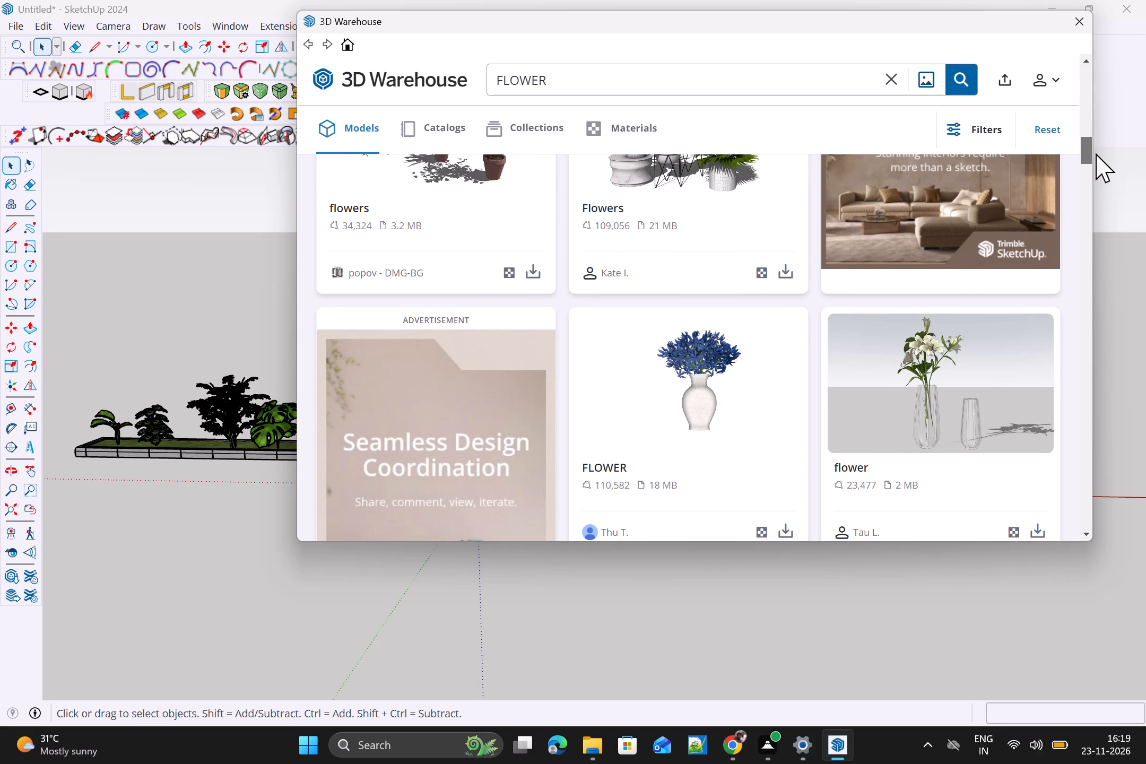
left_click_drag(1096, 153, 1096, 148)
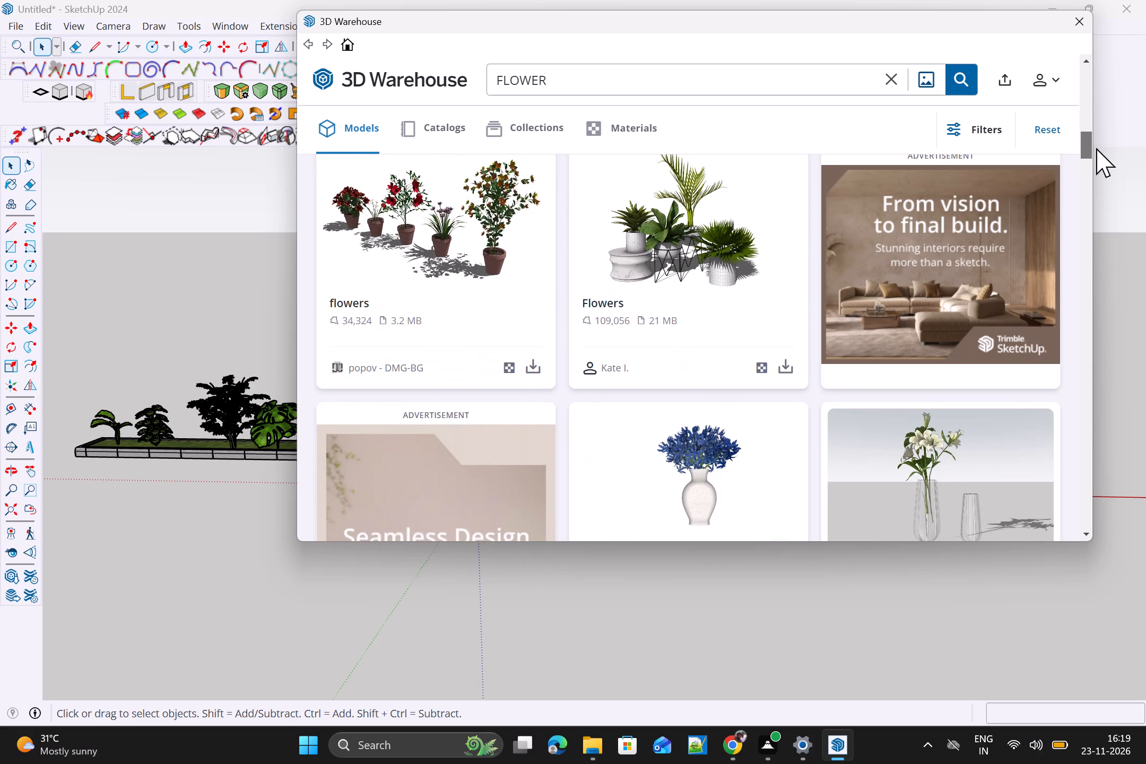
left_click_drag(1096, 148, 1101, 167)
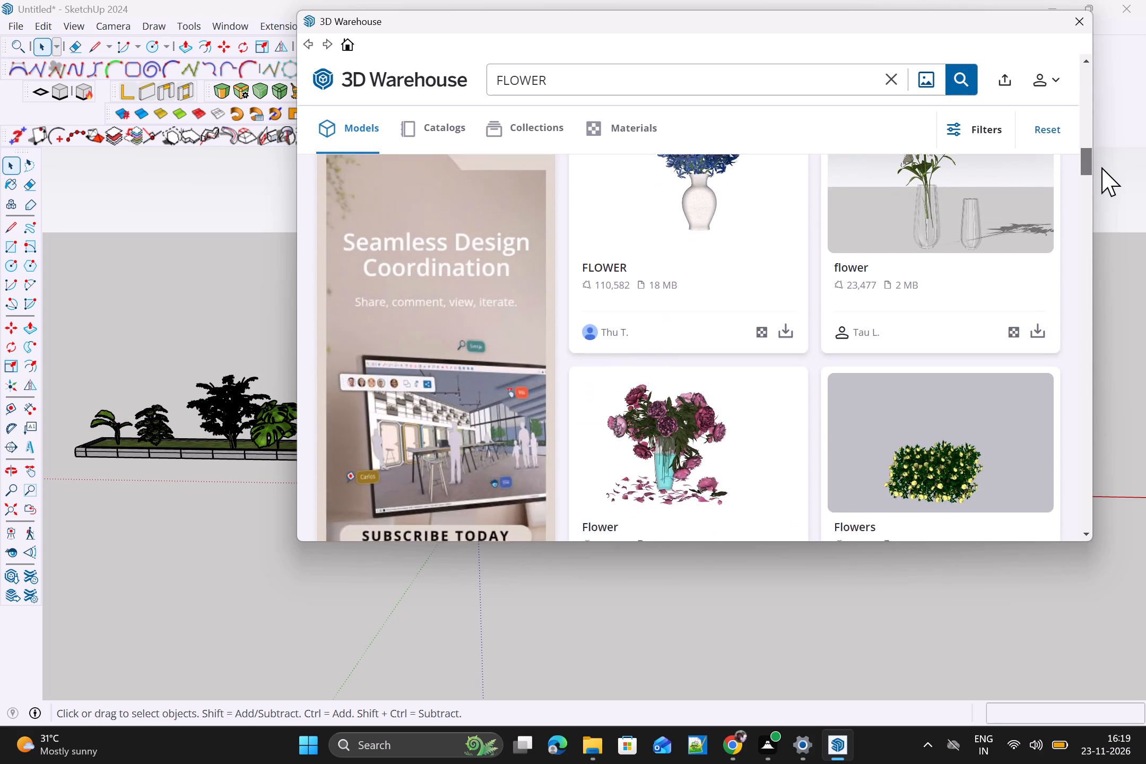
left_click_drag(1101, 167, 1109, 199)
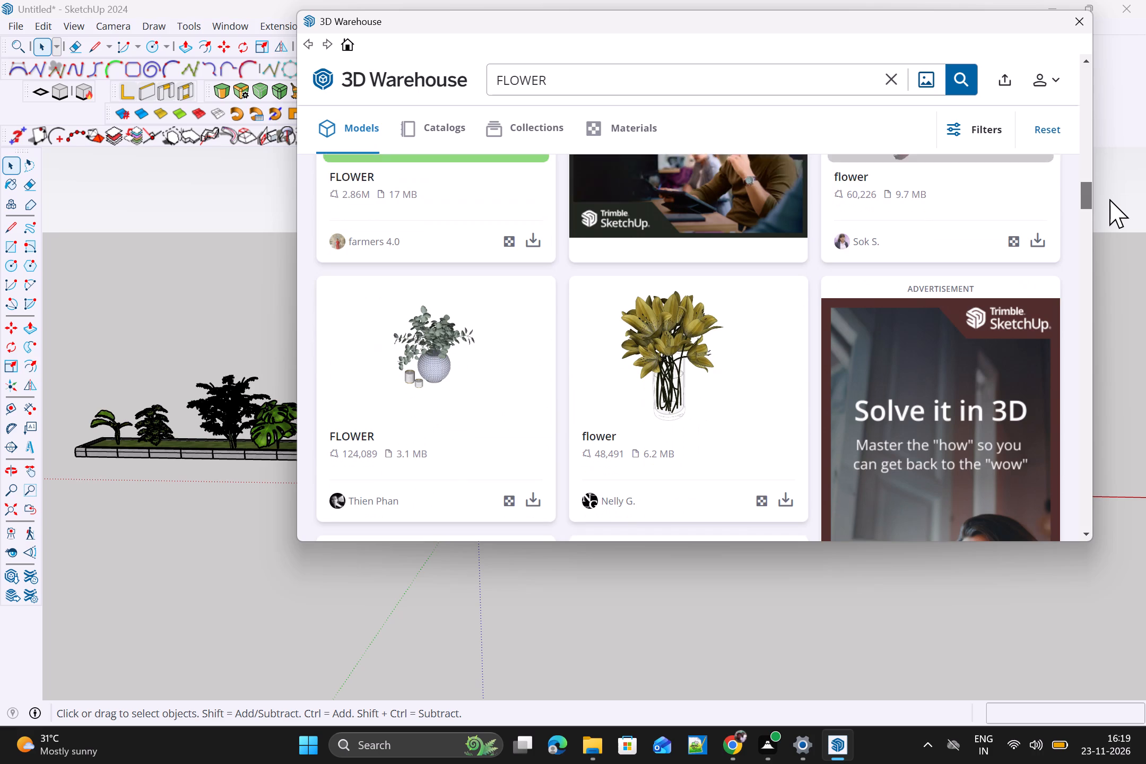
left_click_drag(1109, 199, 1110, 201)
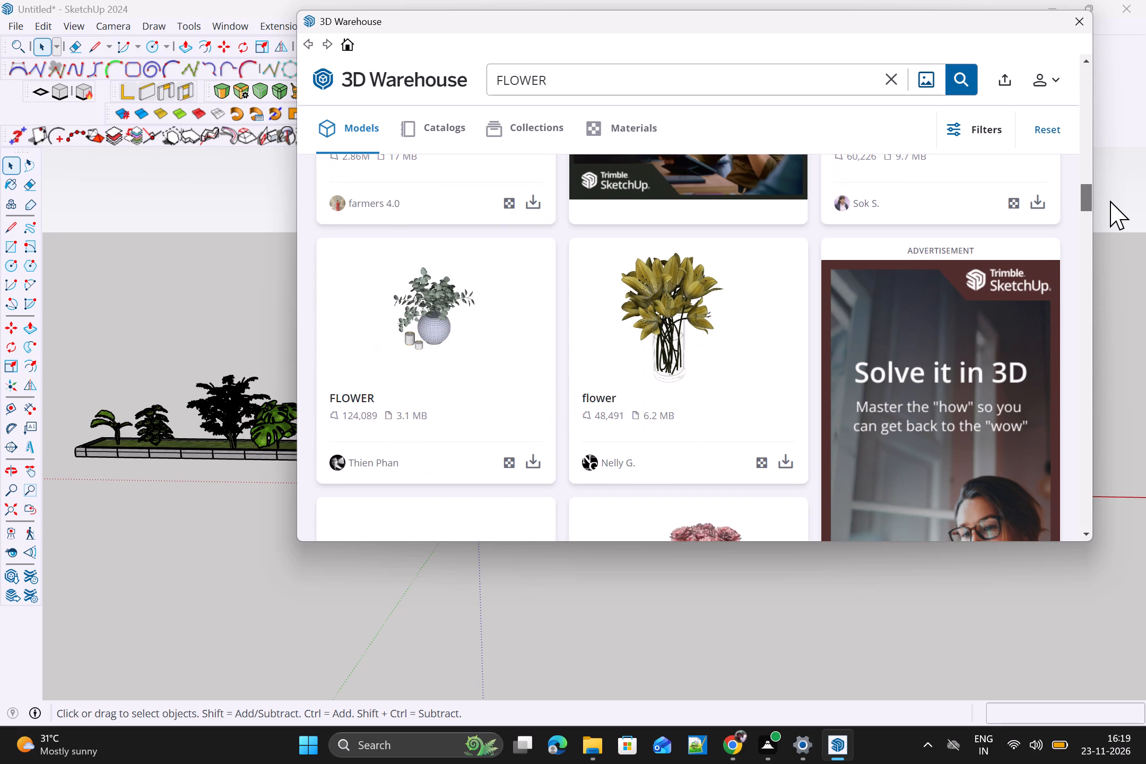
left_click_drag(1110, 201, 1109, 145)
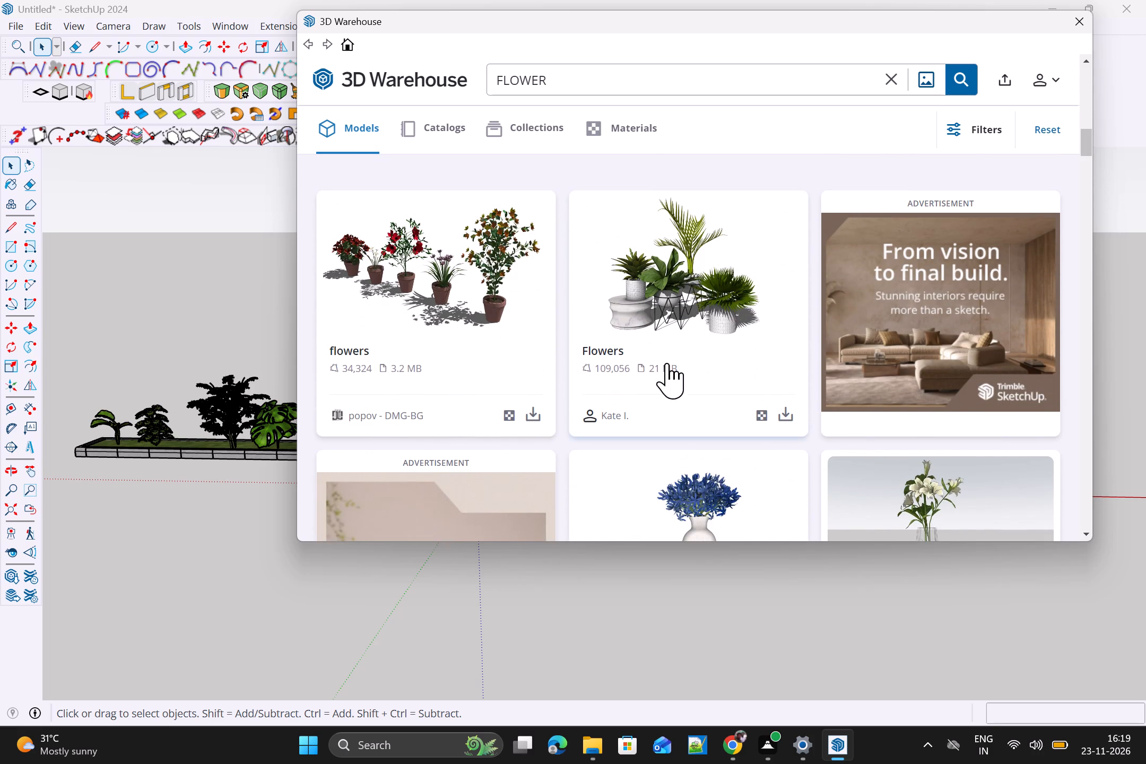
left_click(530, 413)
left_click(632, 294)
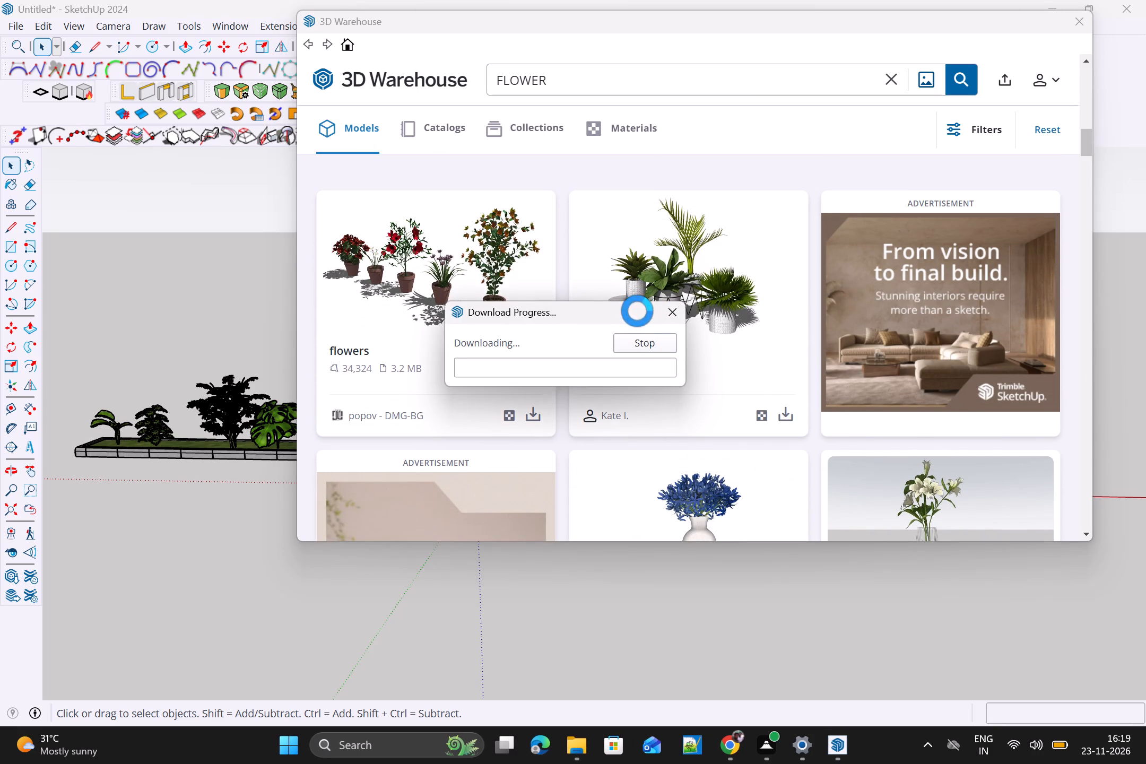
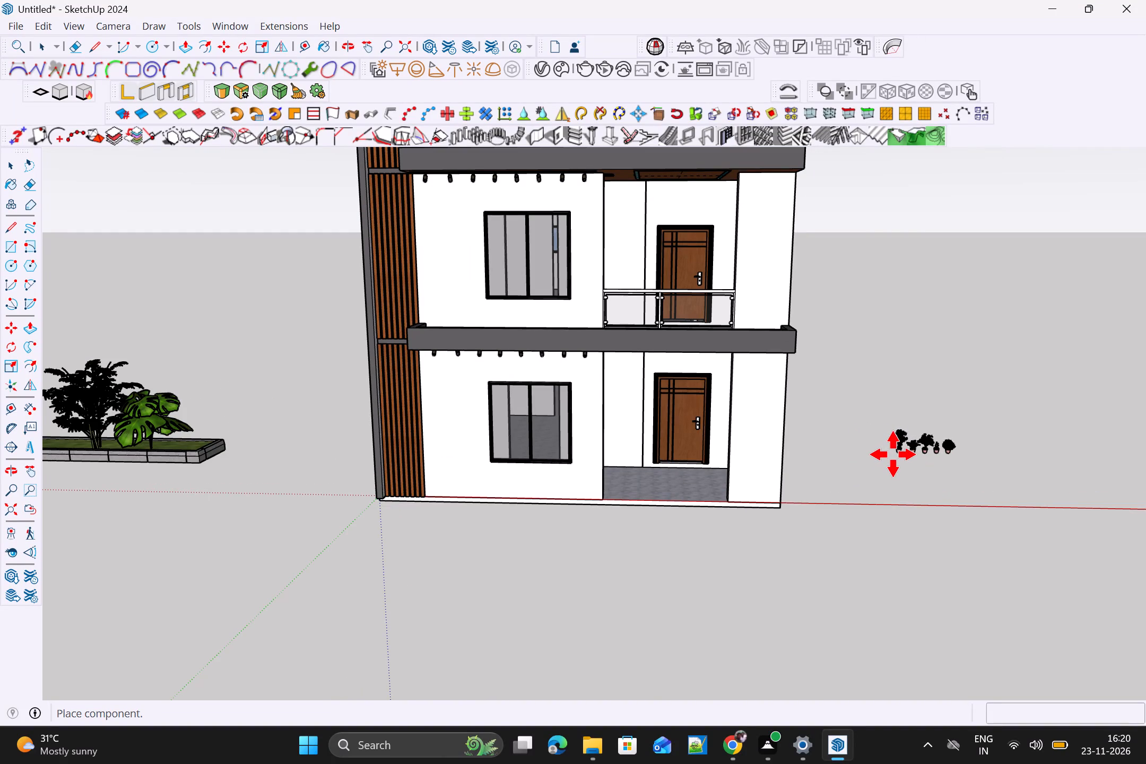
Place the flowers model on the open ground beside the building and explode it into separate plants and pots.
left_click(893, 454)
key("space")
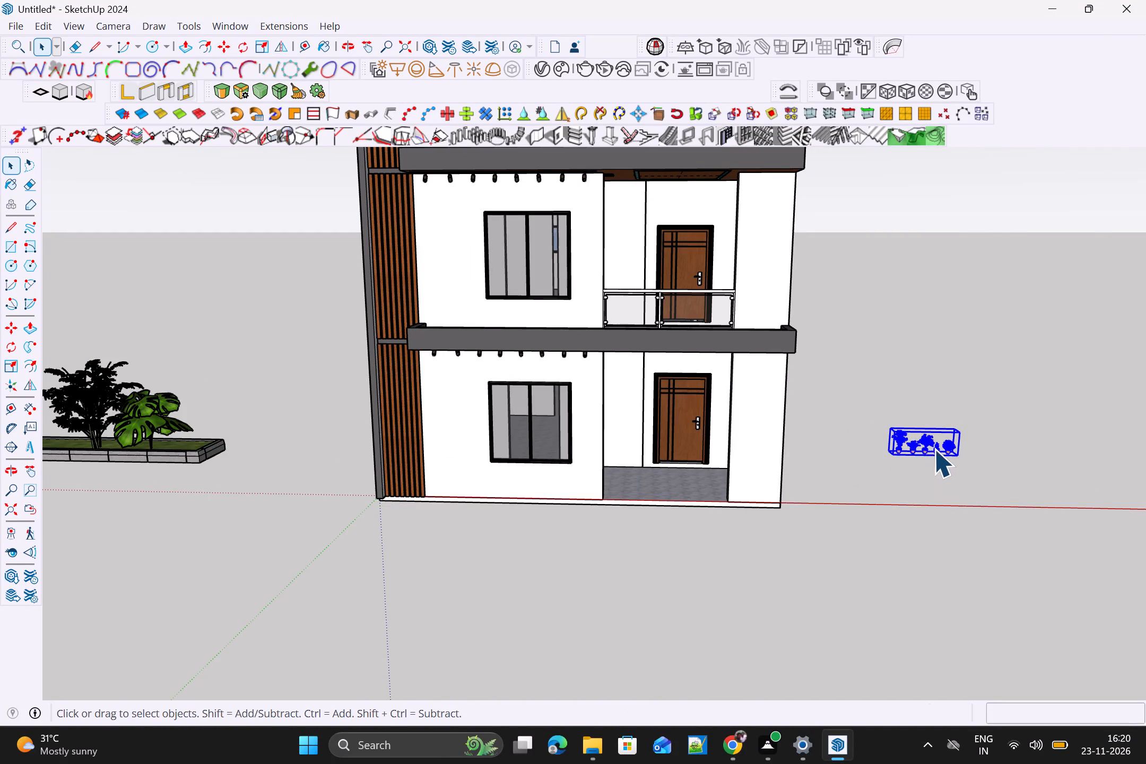
right_click(934, 449)
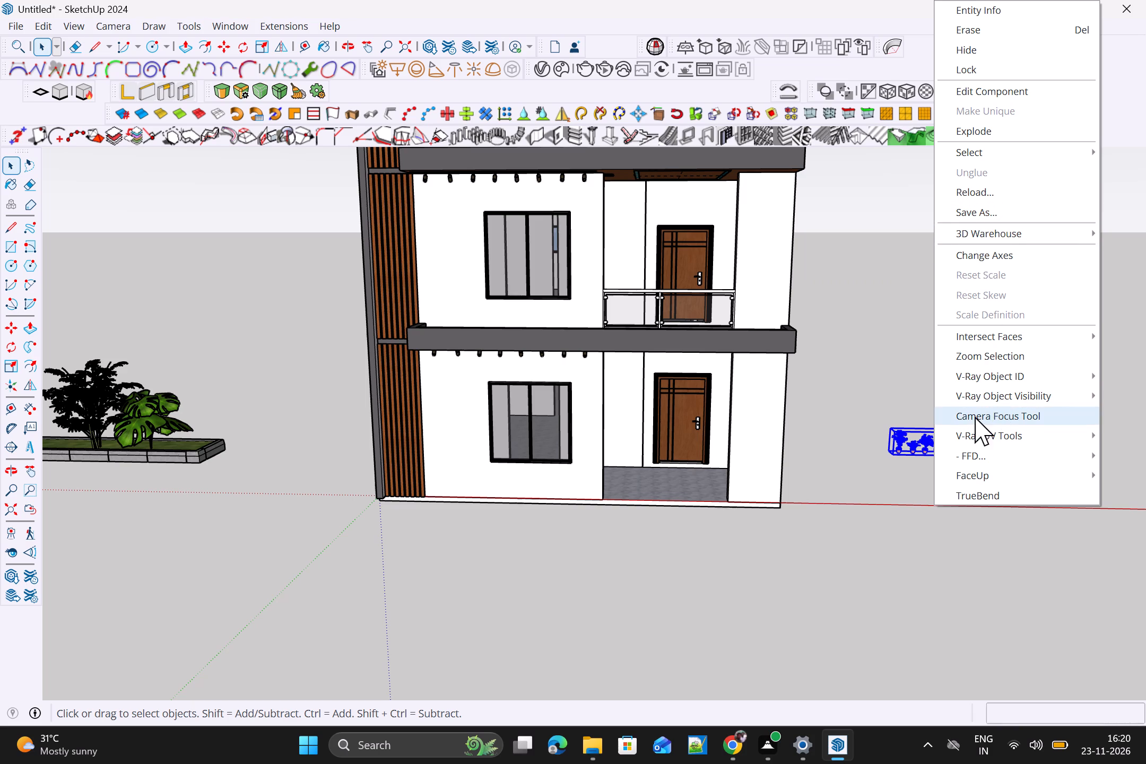
left_click(970, 132)
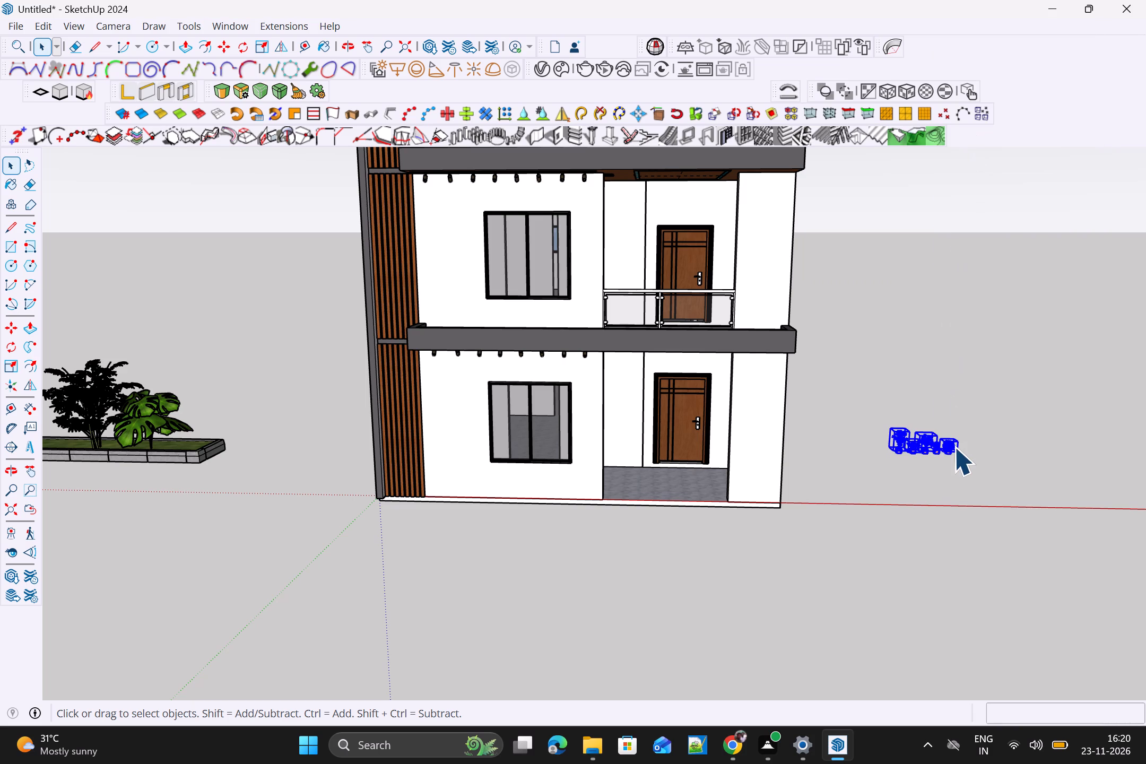
Group the tallest potted plant at the end of the row, combining its foliage with its terracotta pot.
scroll(952, 447, "up", 20)
scroll(952, 447, "up", 3)
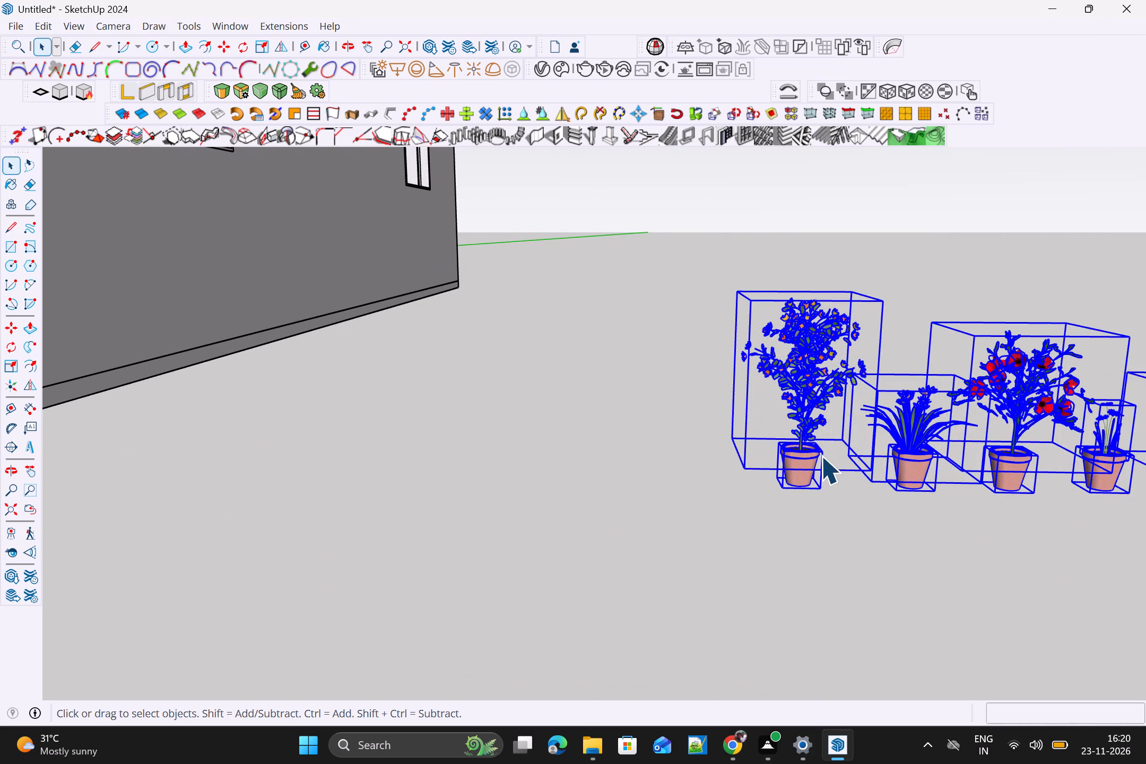
left_click(820, 459)
scroll(802, 439, "down", 3)
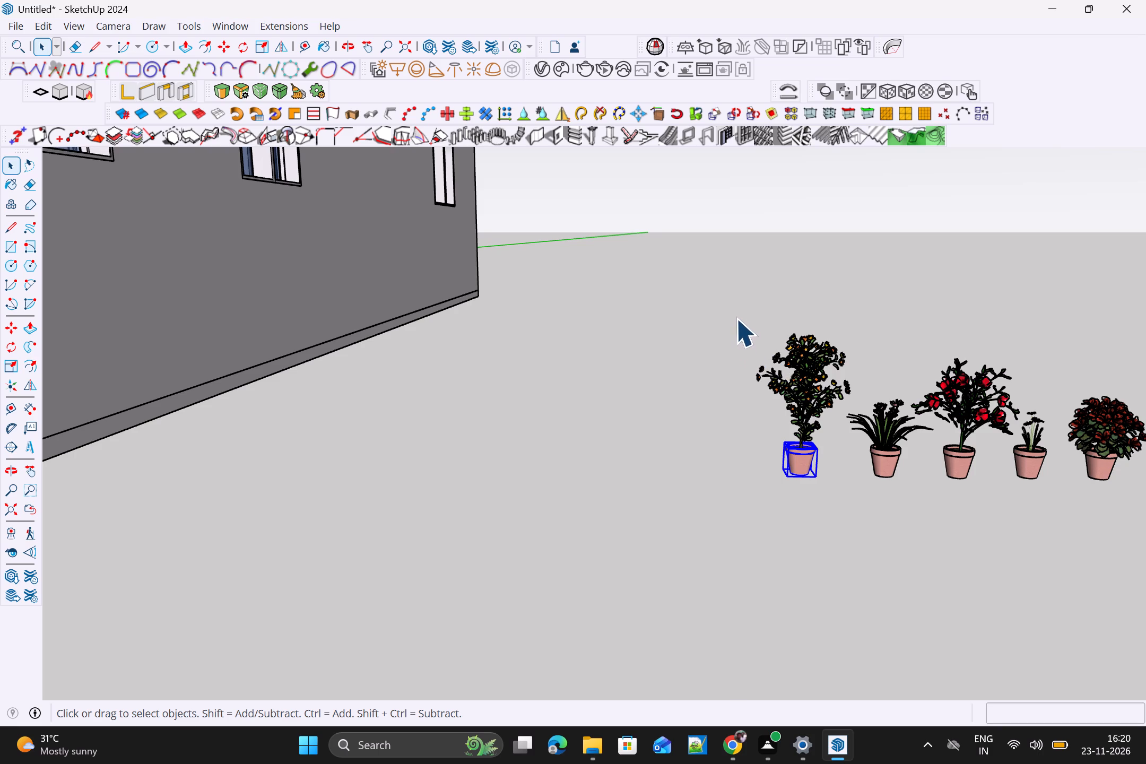
scroll(742, 310, "up", 1)
scroll(739, 311, "down", 2)
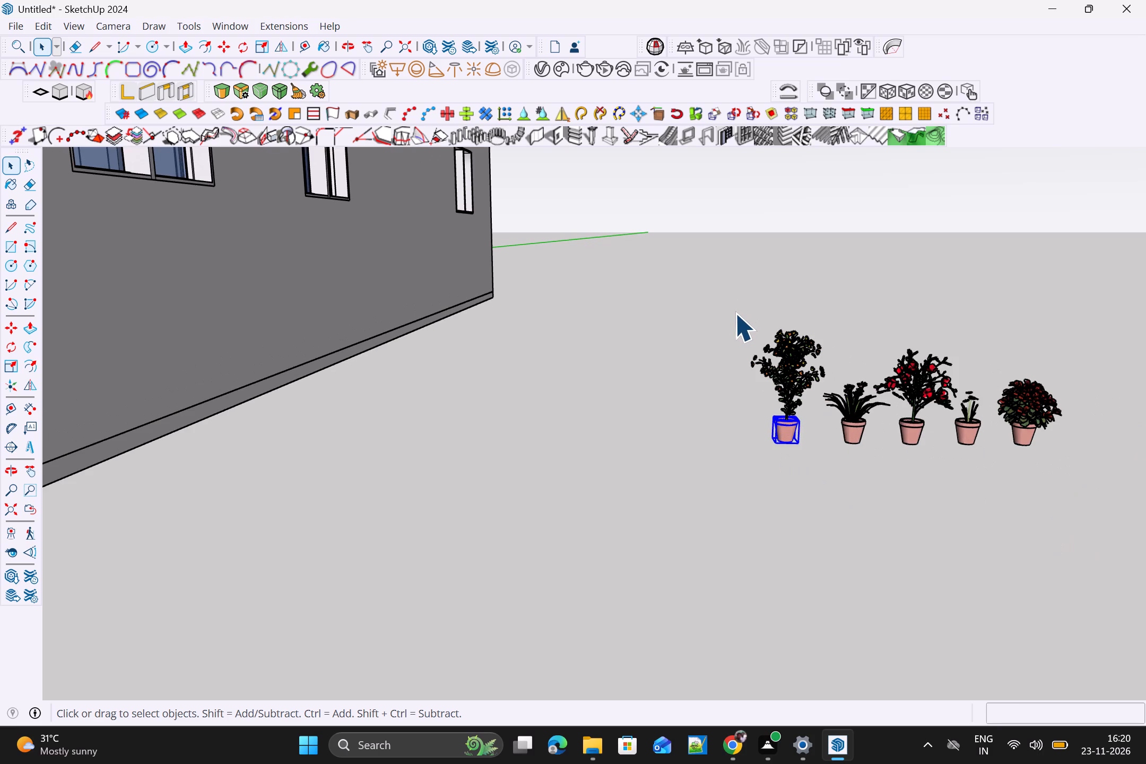
left_click_drag(729, 310, 804, 441)
left_click_drag(804, 441, 831, 474)
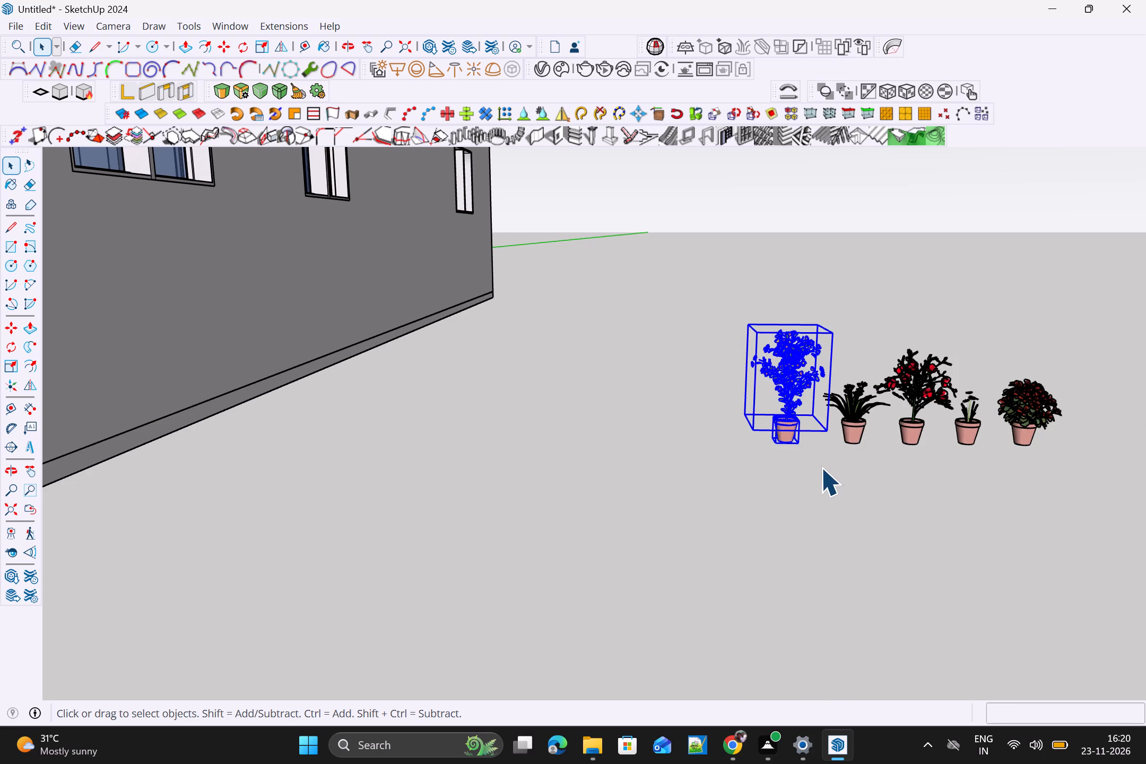
right_click(790, 428)
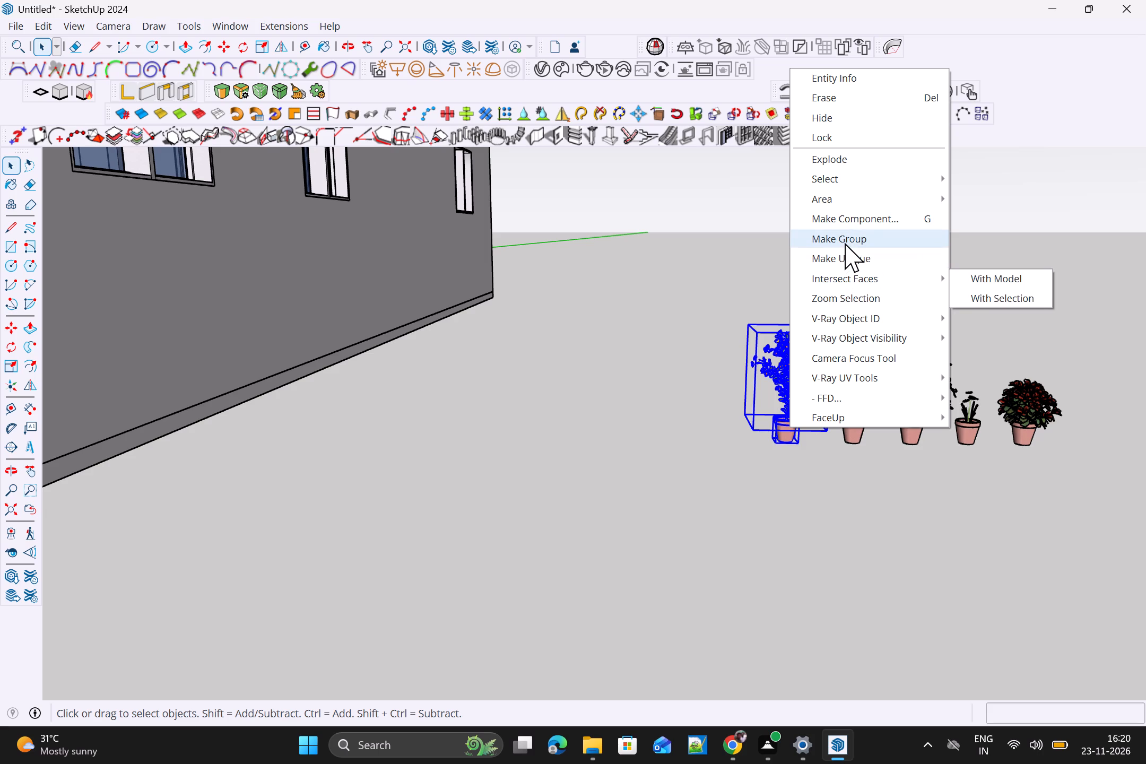
left_click(845, 243)
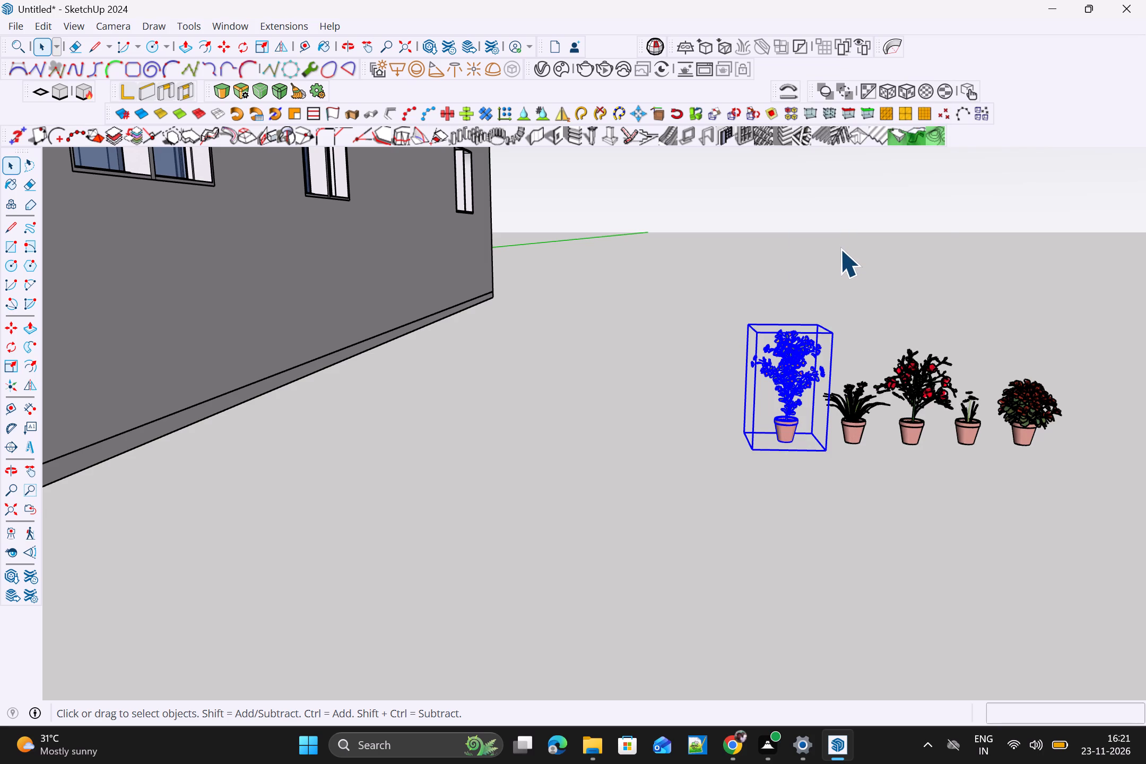
Move the grouped plant about 29' 6" onto the top-floor front ledge, at the end farthest from the wood slats.
key("m")
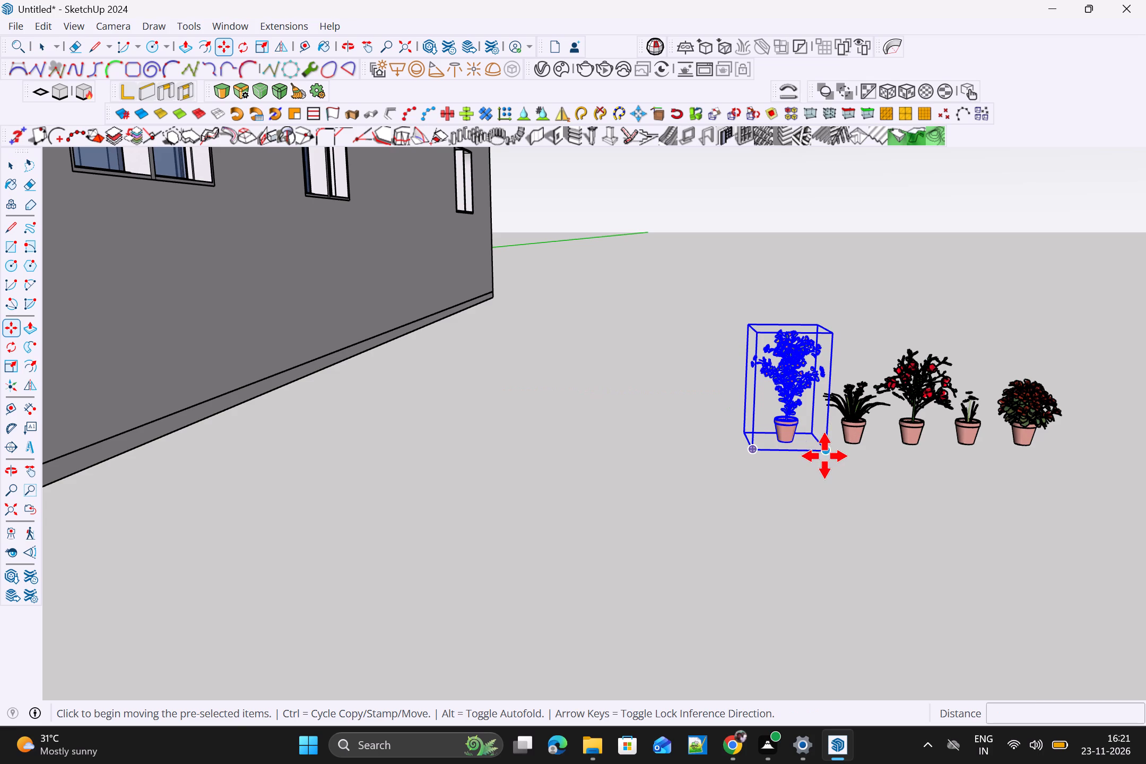
left_click(828, 455)
scroll(553, 380, "down", 19)
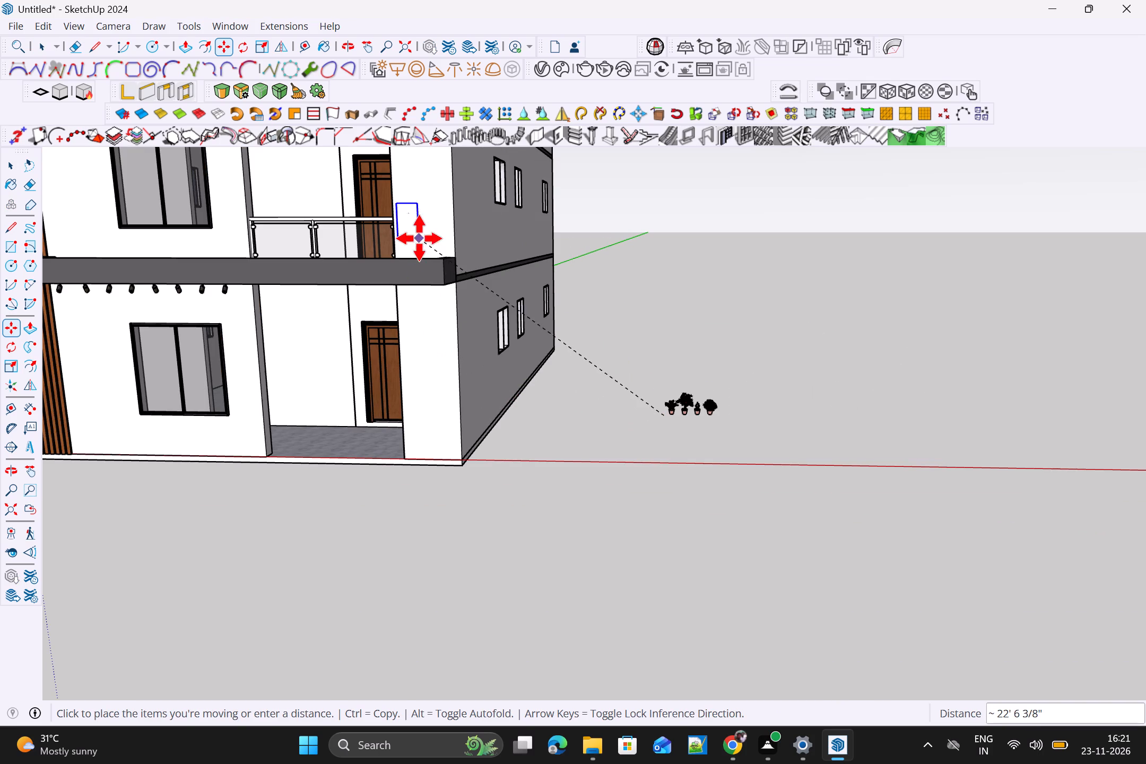
scroll(411, 241, "down", 12)
middle_click_drag(365, 243, 377, 256, "shift")
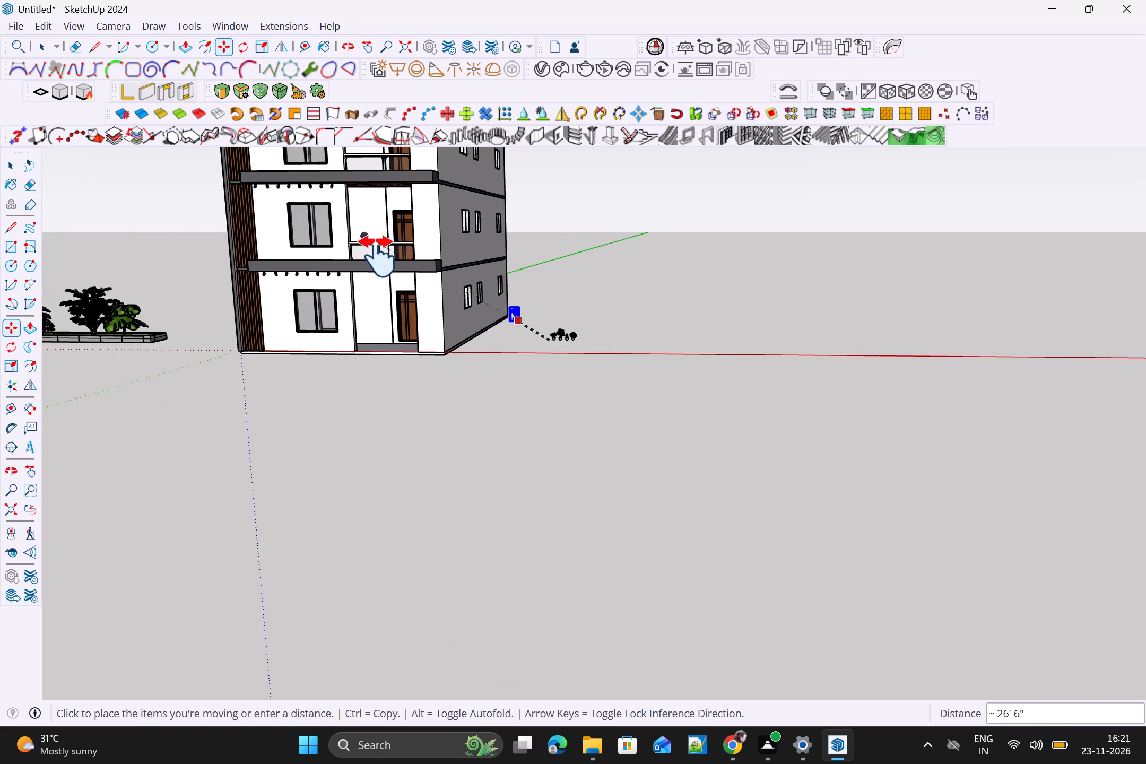
middle_click_drag(377, 256, 539, 492, "shift")
scroll(624, 385, "up", 5)
scroll(569, 401, "up", 4)
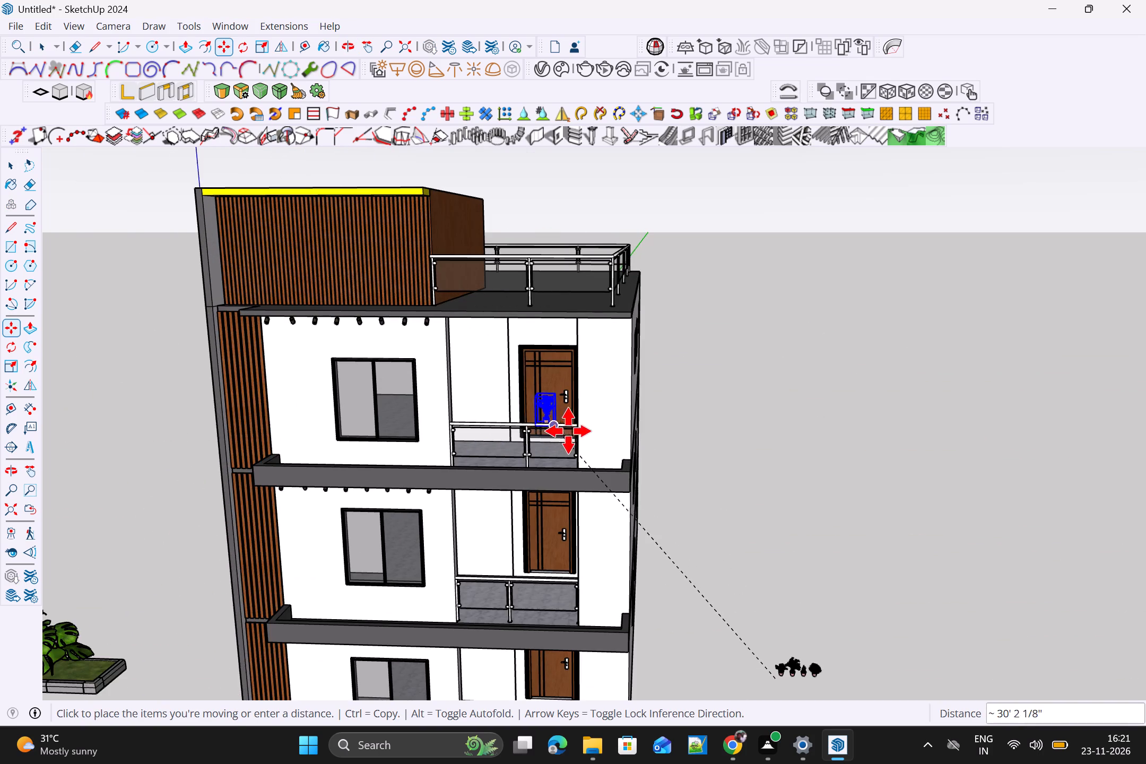
scroll(570, 431, "up", 3)
scroll(550, 477, "down", 11)
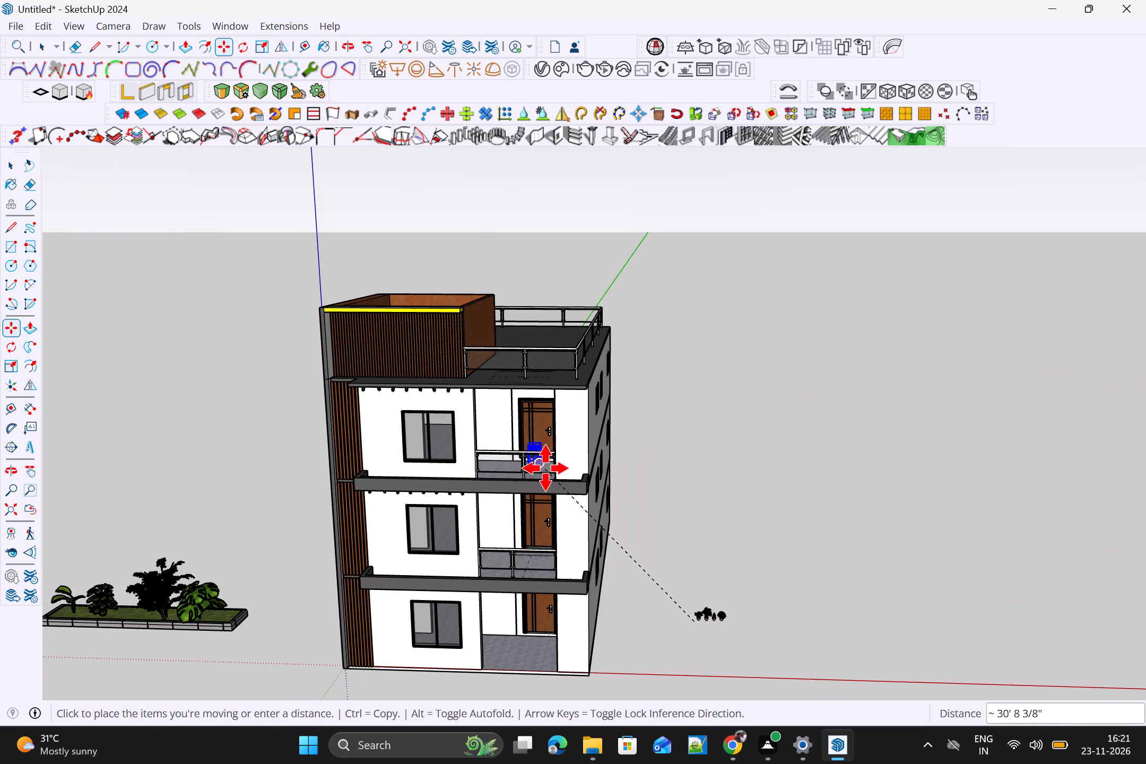
scroll(567, 470, "up", 7)
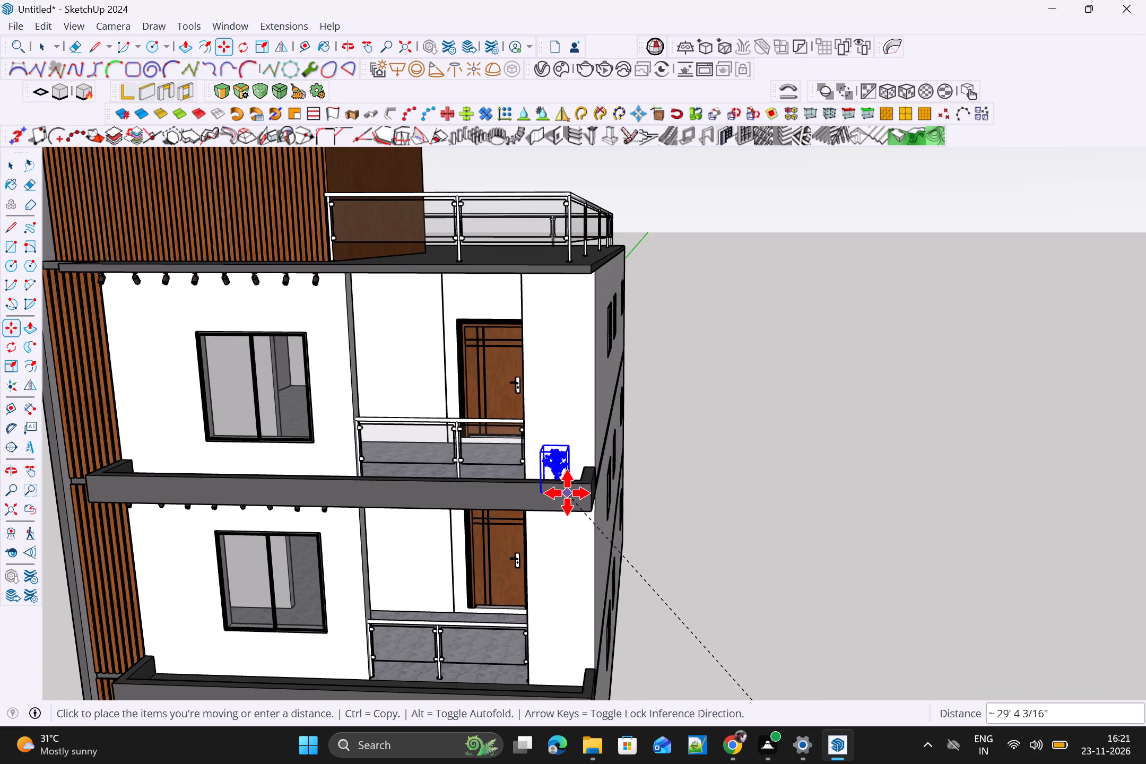
scroll(568, 494, "up", 4)
scroll(562, 452, "down", 5)
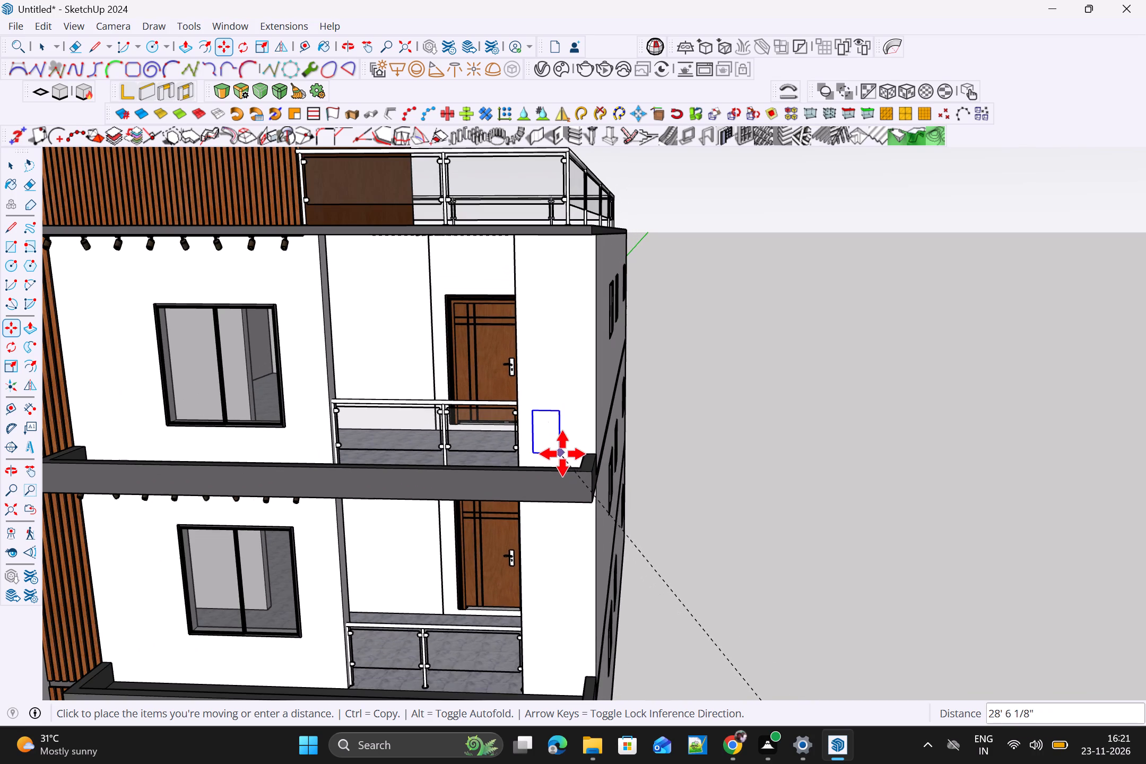
scroll(569, 452, "down", 4)
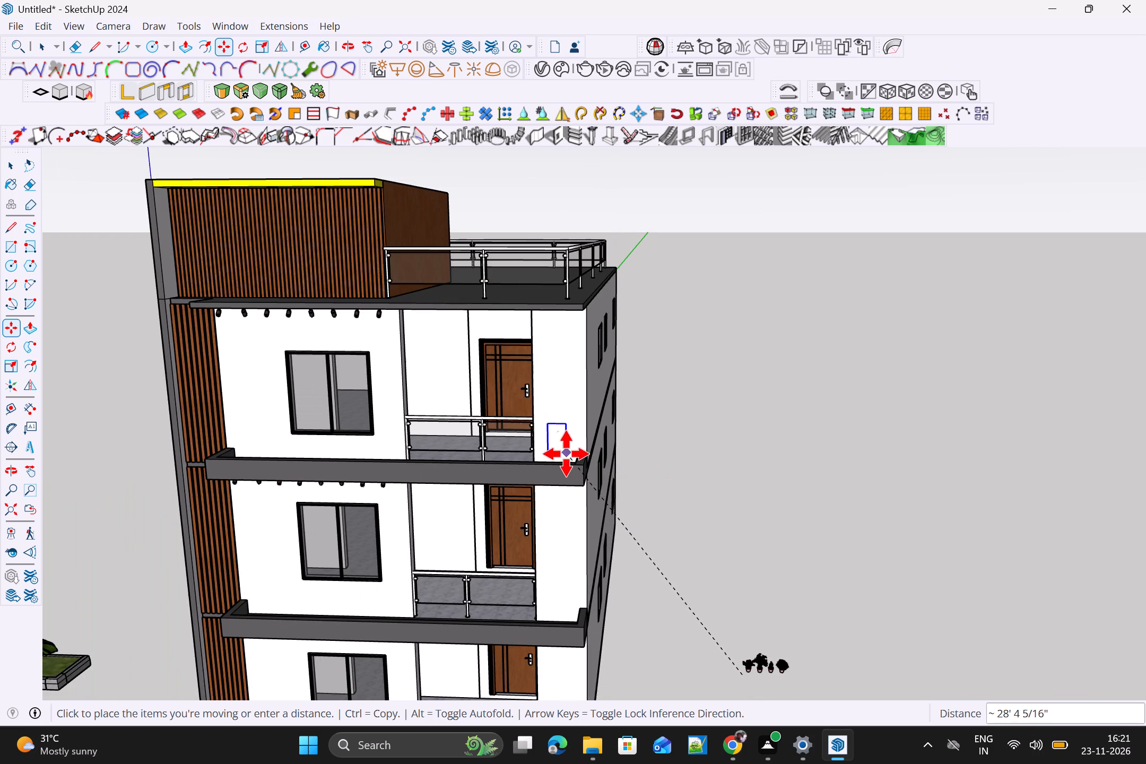
scroll(560, 453, "up", 3)
scroll(494, 453, "down", 4)
middle_click_drag(548, 587, 558, 626)
scroll(554, 605, "up", 1)
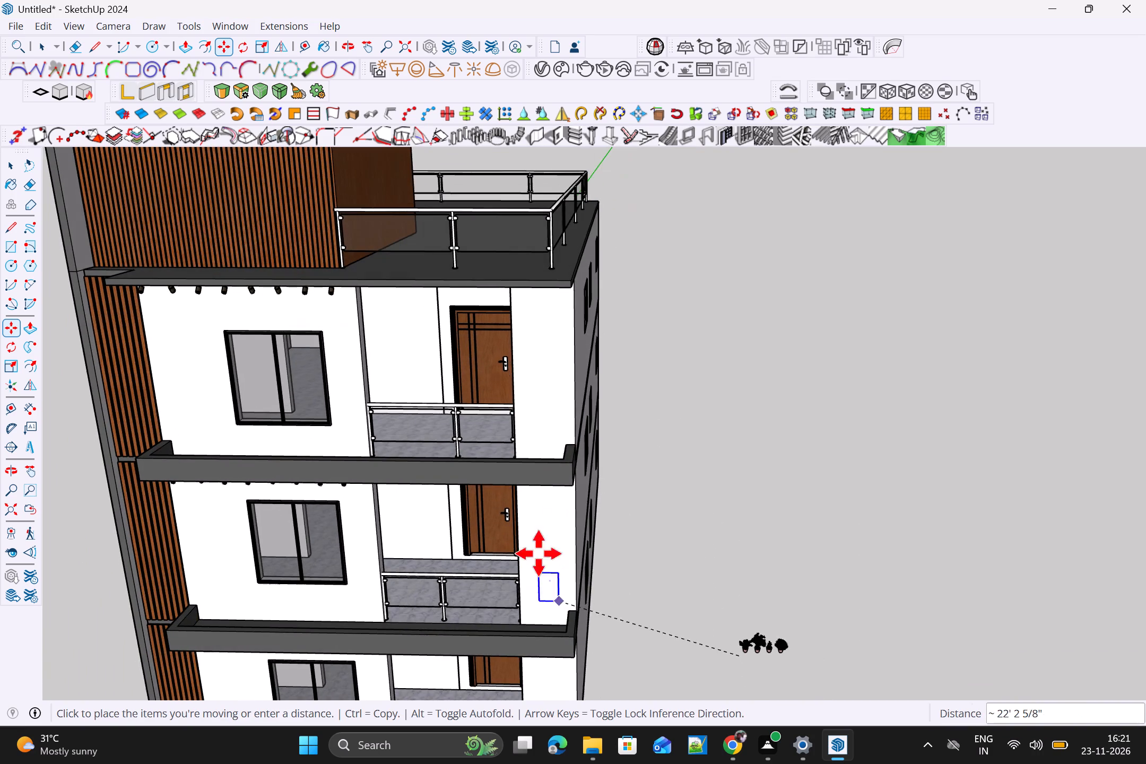
scroll(488, 450, "up", 3)
middle_click_drag(585, 641, 619, 691)
scroll(600, 664, "up", 1)
scroll(534, 424, "up", 2)
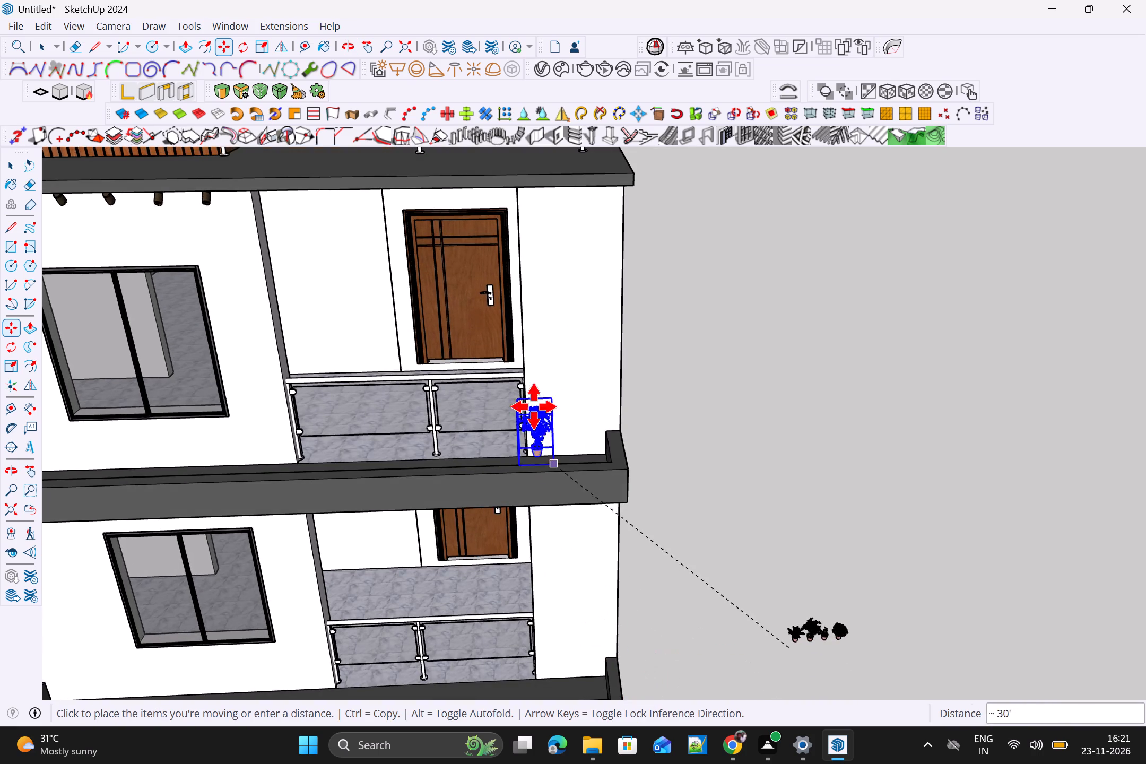
scroll(534, 406, "up", 3)
scroll(668, 634, "up", 1)
scroll(429, 447, "down", 12)
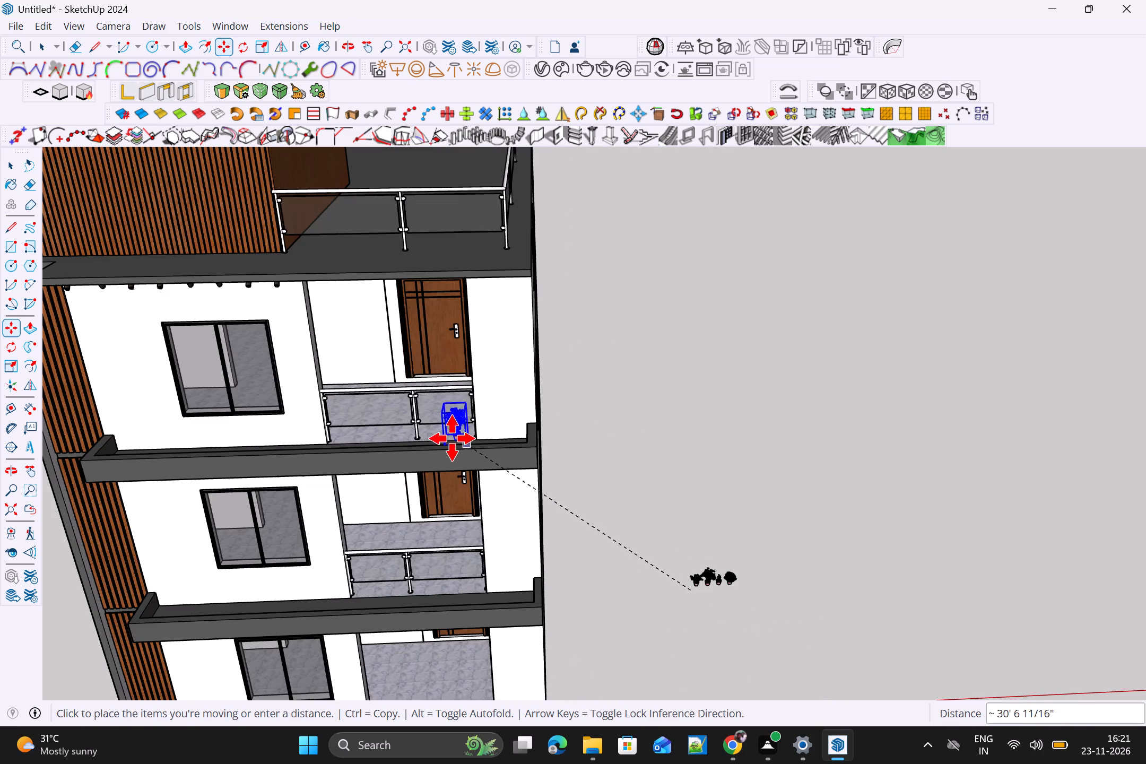
middle_click_drag(470, 474, 539, 576, "shift")
scroll(509, 532, "up", 1, "shift")
scroll(564, 551, "up", 9)
middle_click_drag(596, 532, 542, 305, "shift")
scroll(542, 305, "up", 1, "shift")
scroll(543, 292, "up", 3)
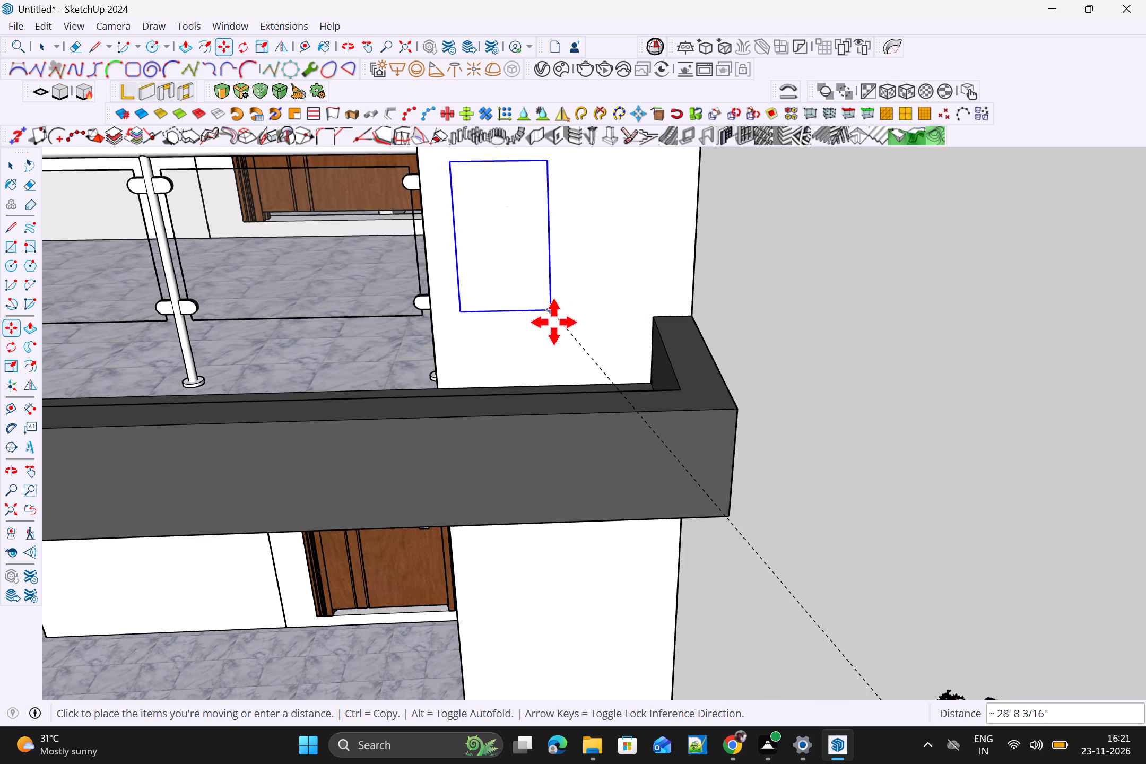
scroll(554, 335, "up", 3)
scroll(558, 395, "down", 9)
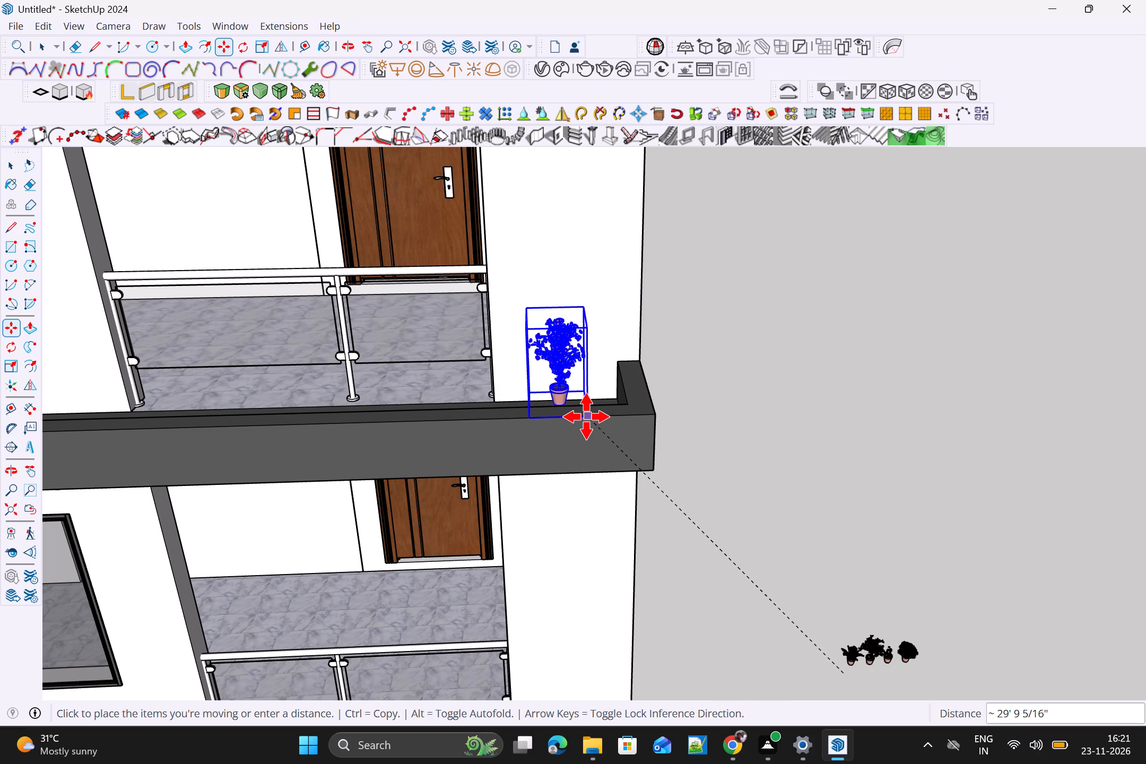
scroll(605, 422, "up", 2)
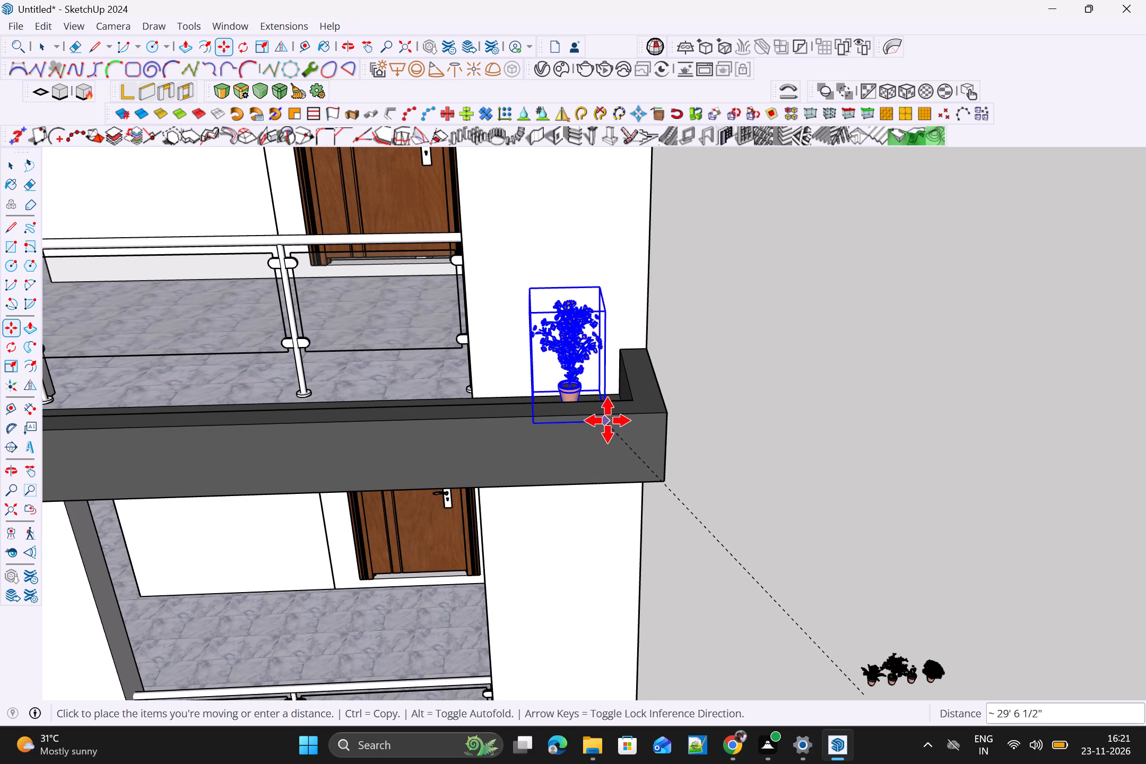
left_click(615, 420)
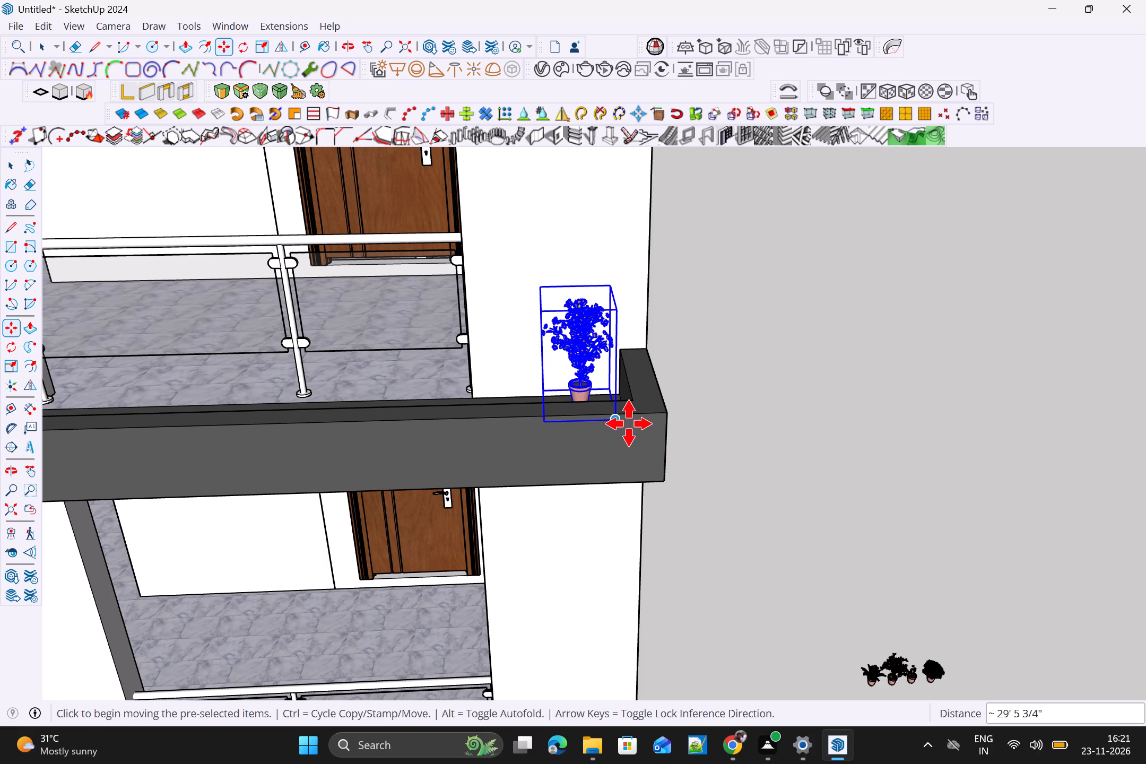
Copy the potted plant about 19' 8" along the top-floor ledge to its wood-slatted end.
left_click(550, 419)
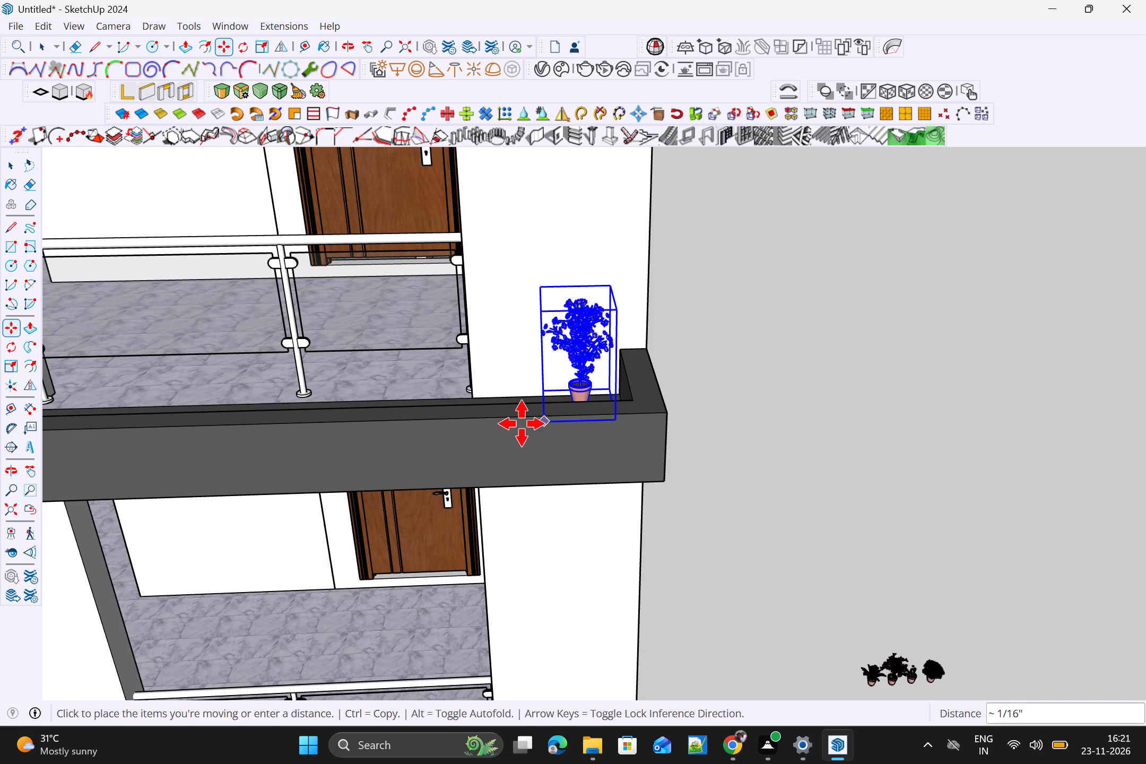
scroll(363, 409, "down", 8)
scroll(244, 400, "down", 4)
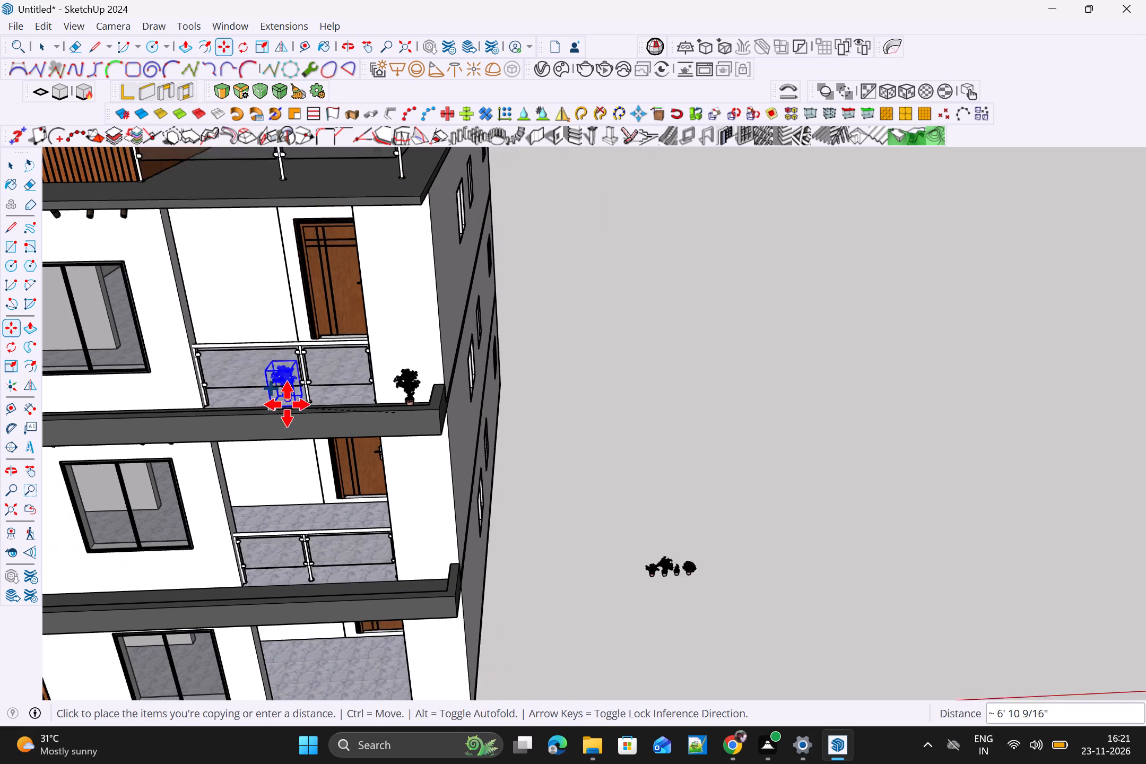
middle_click_drag(398, 409, 407, 412, "shift")
scroll(141, 398, "up", 3)
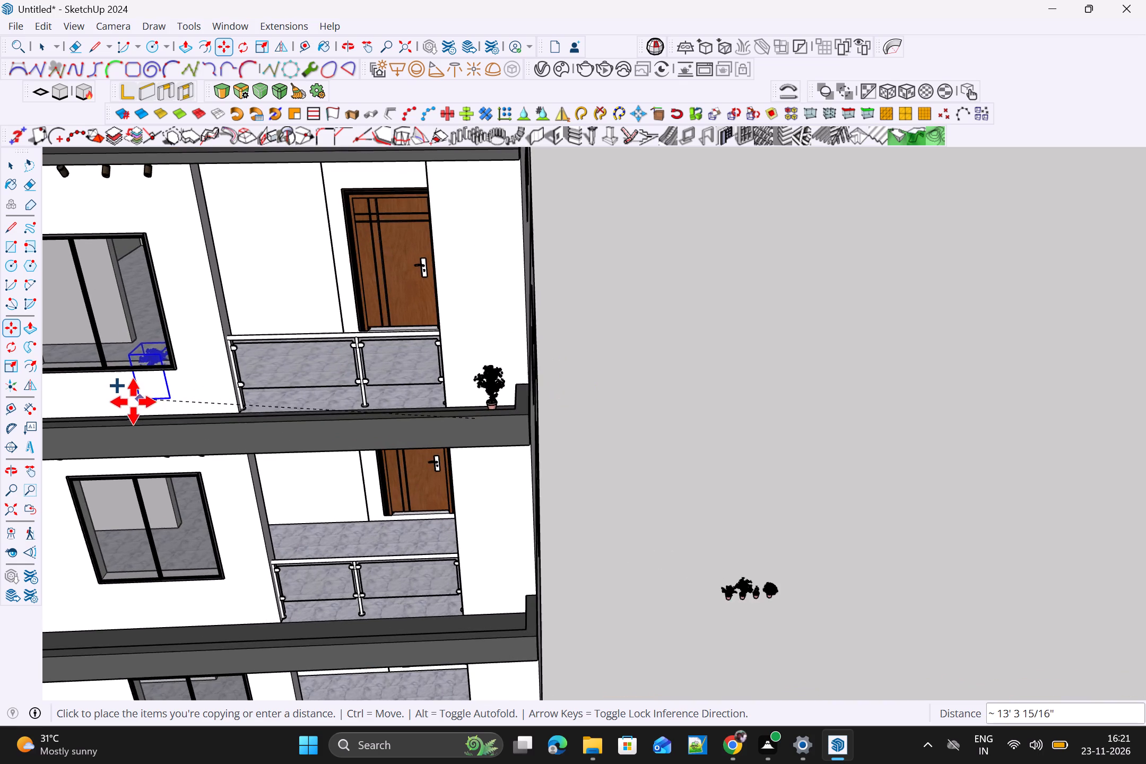
middle_click_drag(244, 407, 368, 403, "shift")
middle_click_drag(402, 400, 539, 398, "shift")
scroll(286, 401, "up", 5)
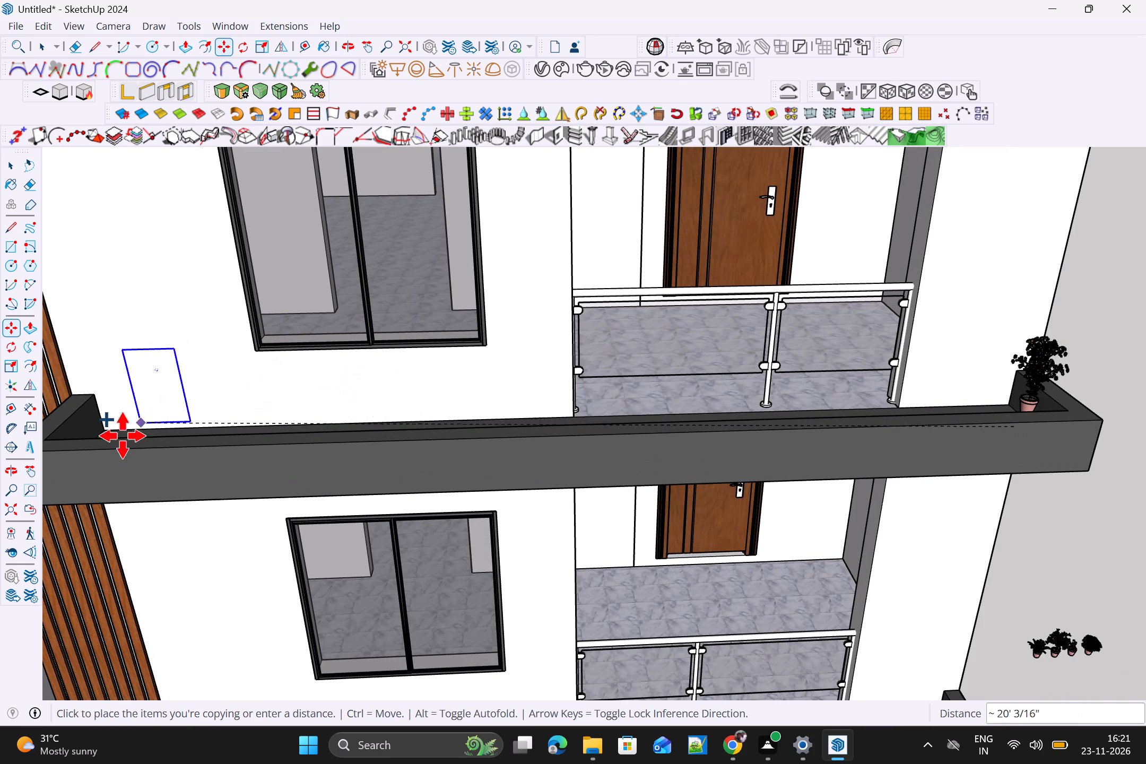
left_click(75, 457)
Copy the slatted-end plant about 8' 11" along the ledge towards the balcony and divide the distance into four equal spaces (4/).
scroll(208, 444, "down", 6)
scroll(345, 446, "down", 2)
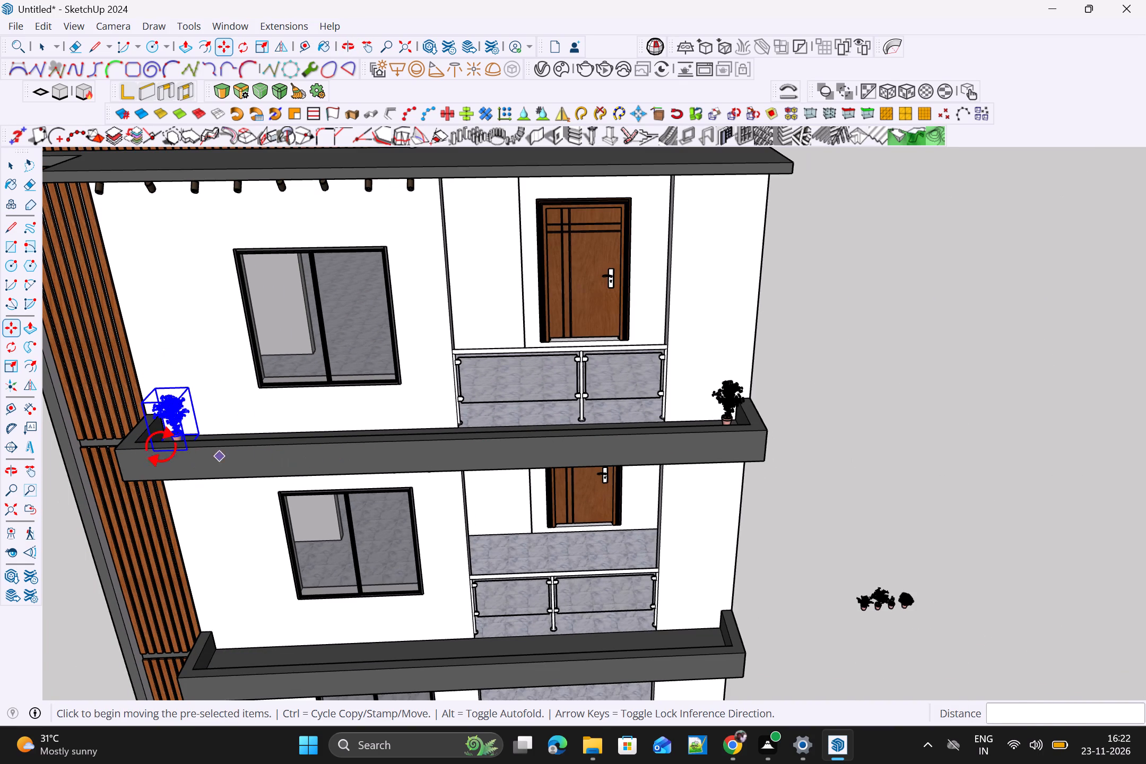
left_click_drag(181, 450, 197, 454)
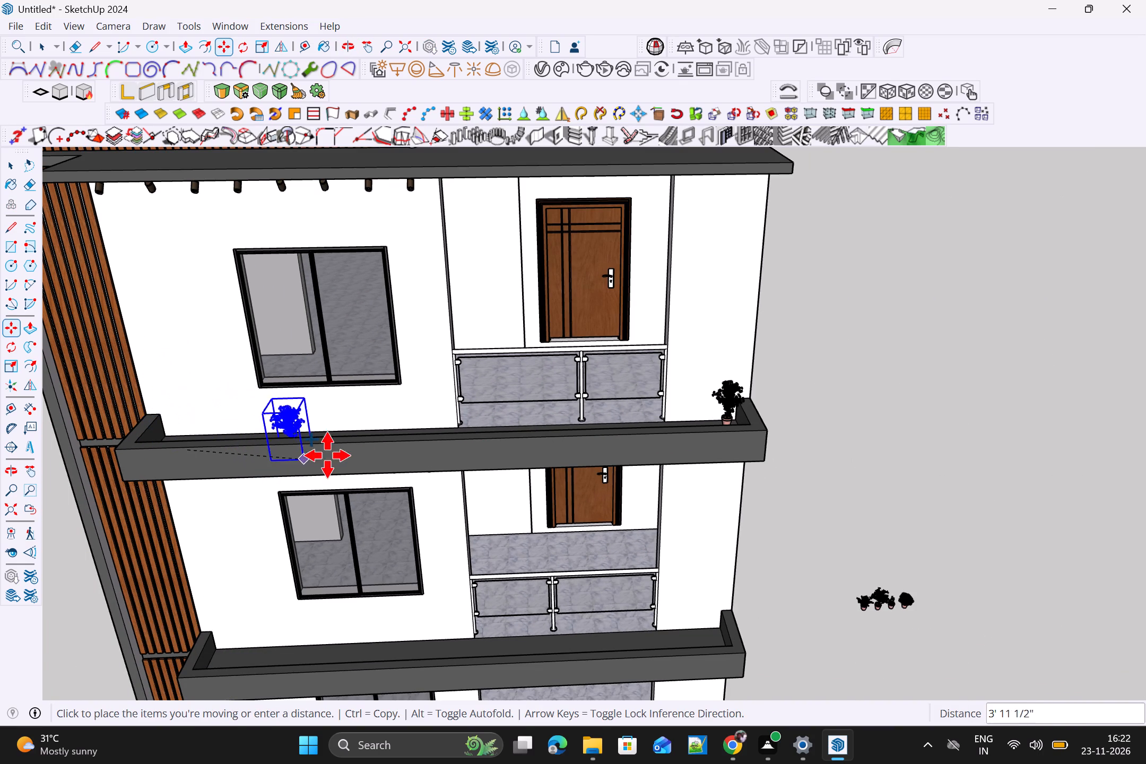
left_click(446, 449)
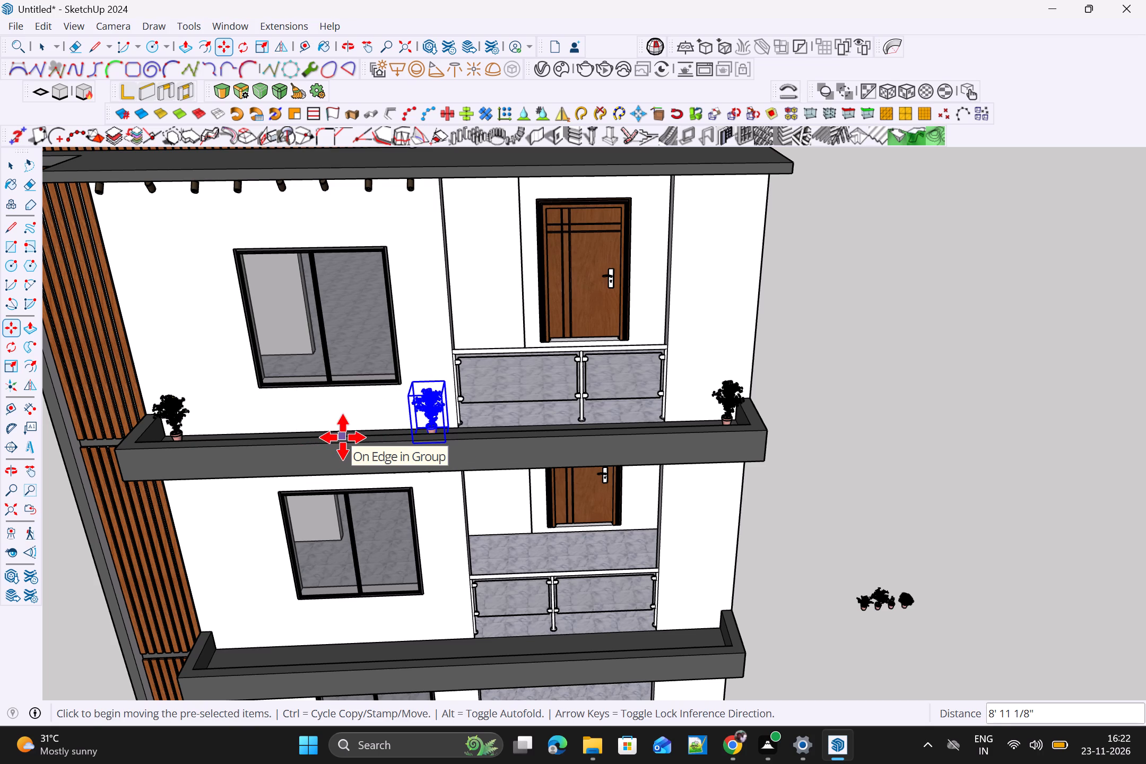
type("4/")
key("Return")
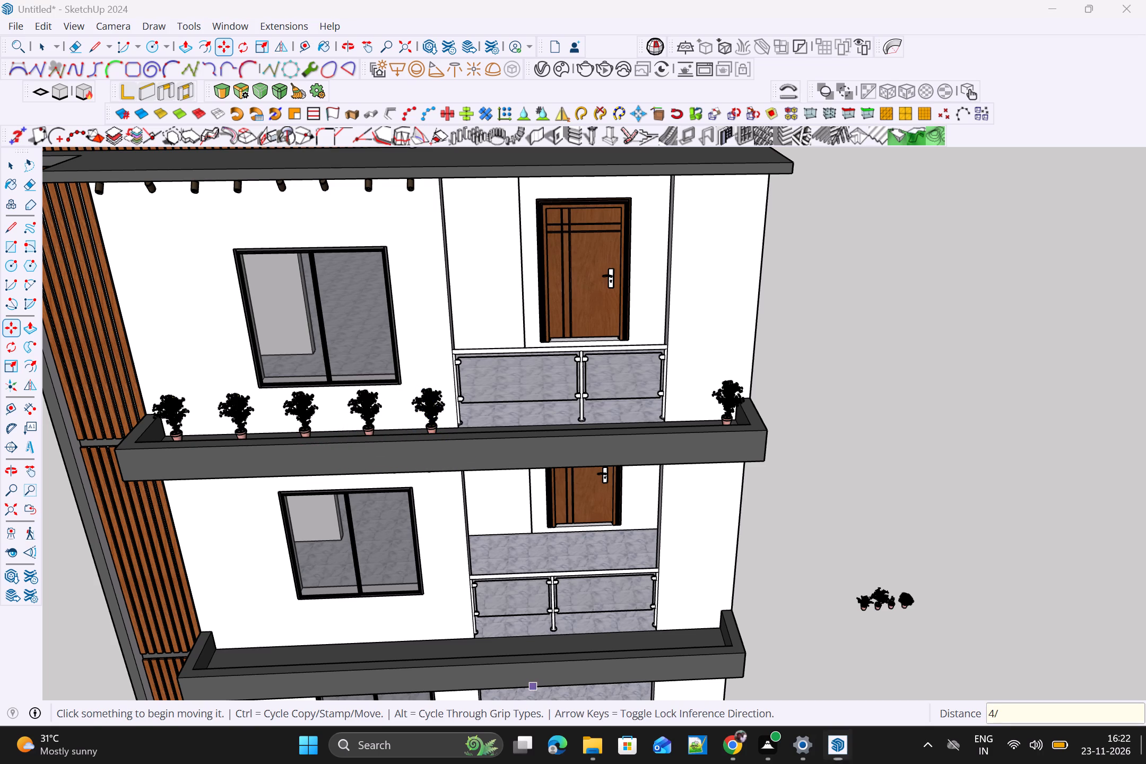
scroll(770, 516, "down", 3)
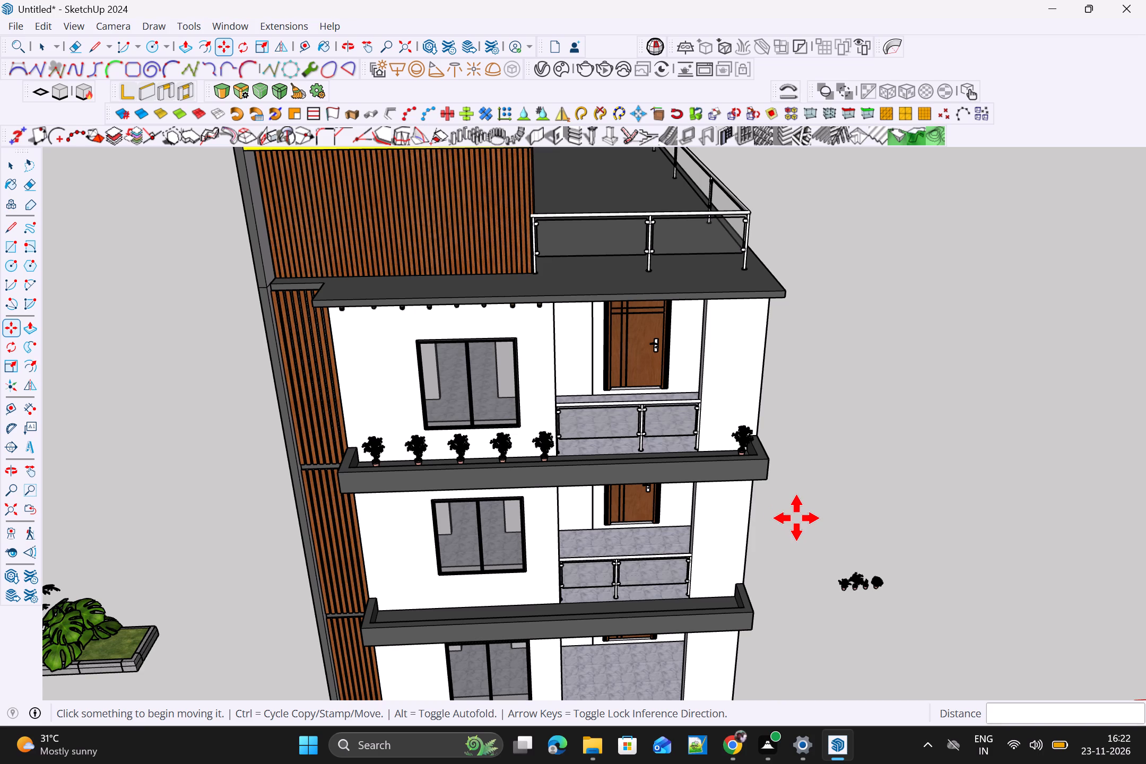
scroll(812, 518, "down", 2)
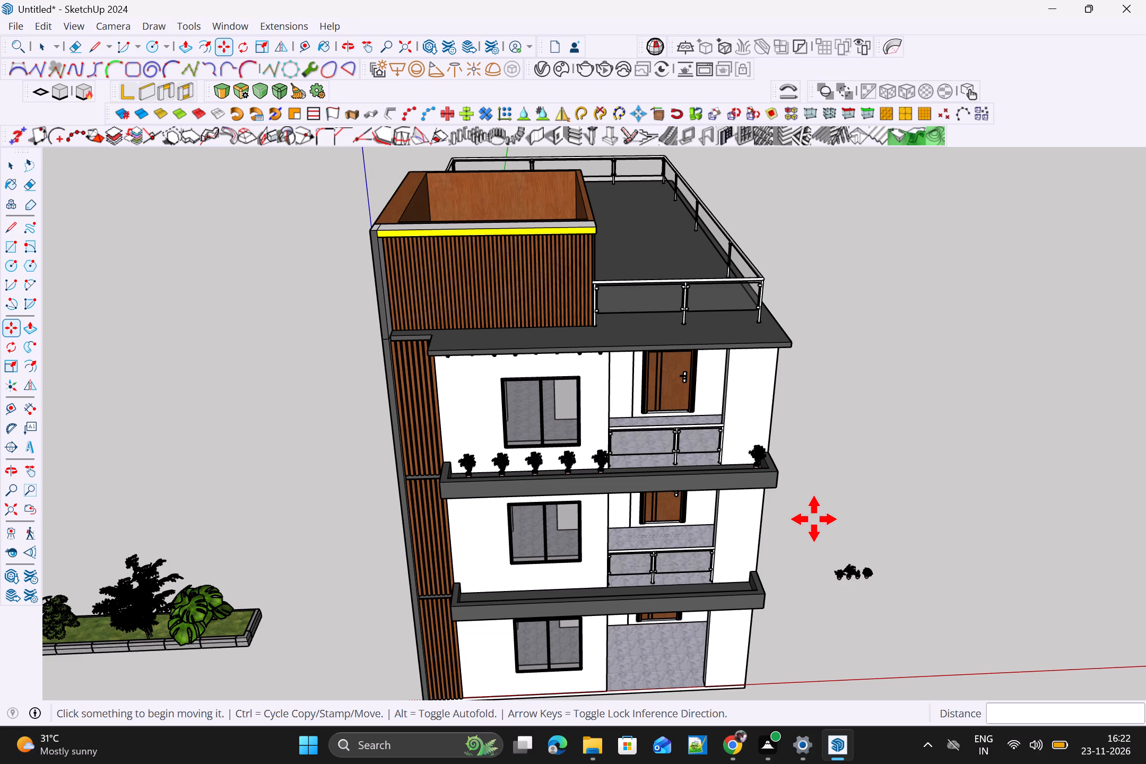
Copy the top-floor potted plant nearest the balcony about 14' 7" down to the lower ledge, at the end farthest from the wood slats.
scroll(841, 529, "down", 3)
scroll(878, 566, "up", 7)
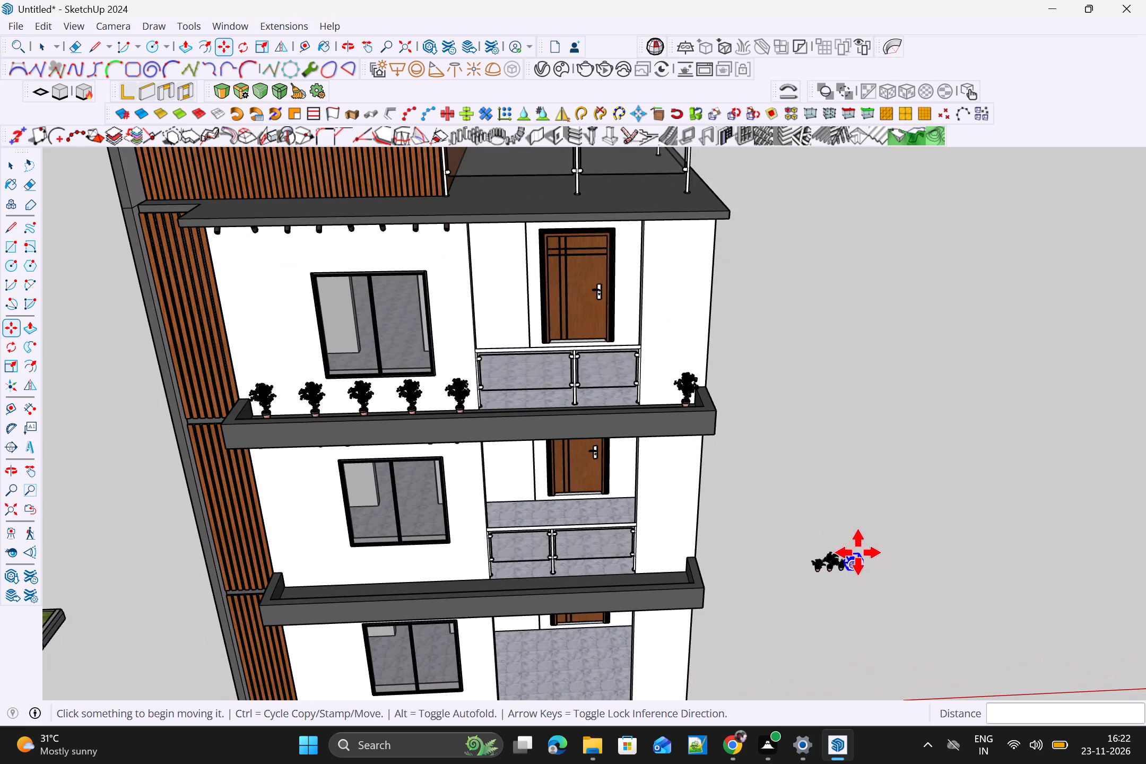
scroll(838, 455, "up", 1, "shift")
middle_click_drag(837, 449, 856, 331, "shift")
scroll(829, 360, "down", 4)
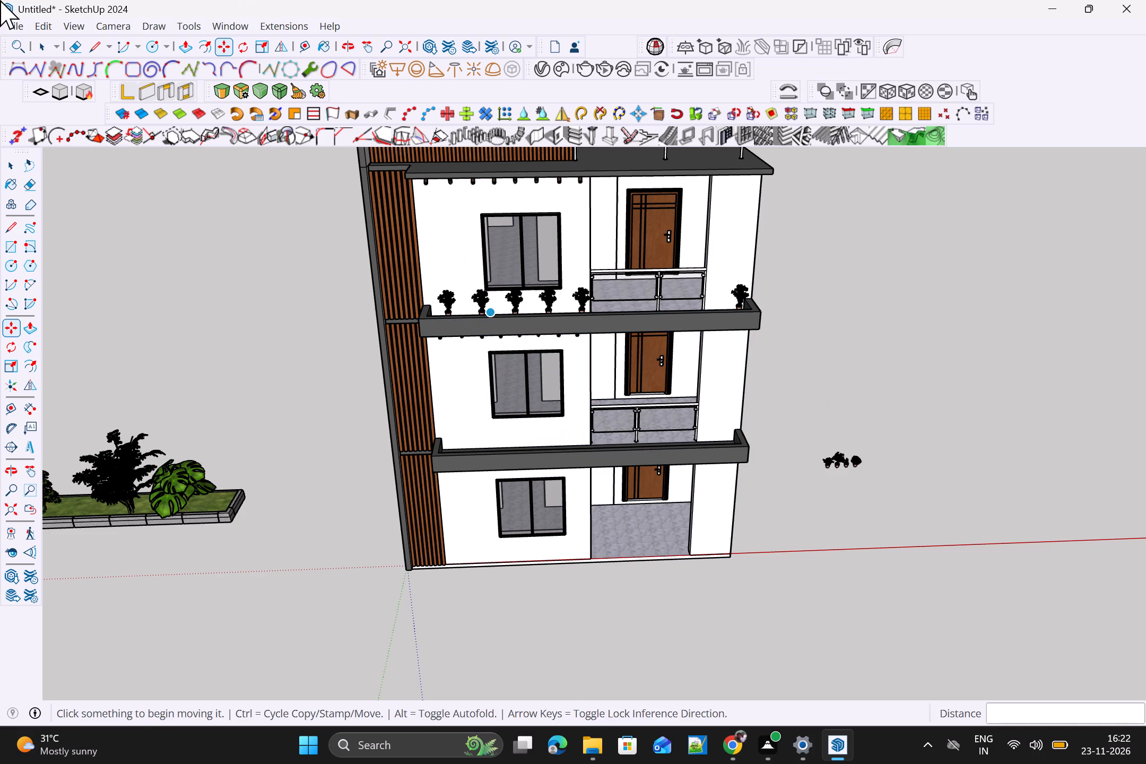
scroll(623, 233, "up", 3)
scroll(597, 295, "down", 3)
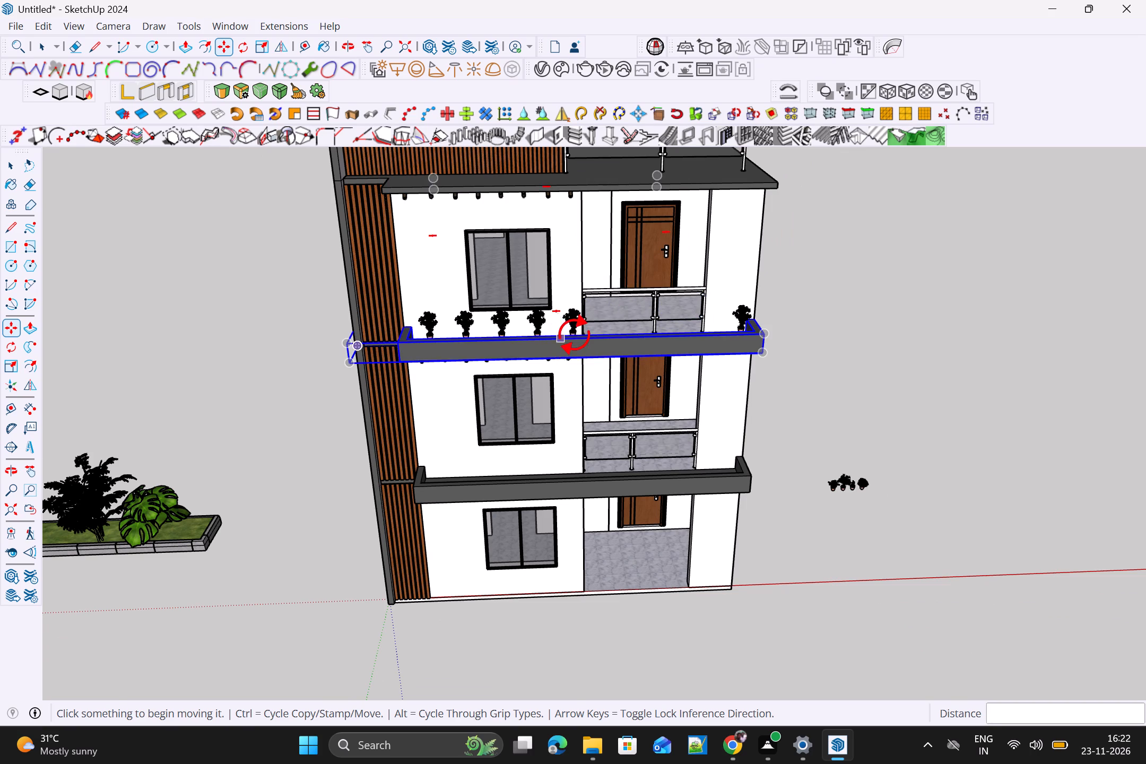
scroll(574, 335, "up", 2)
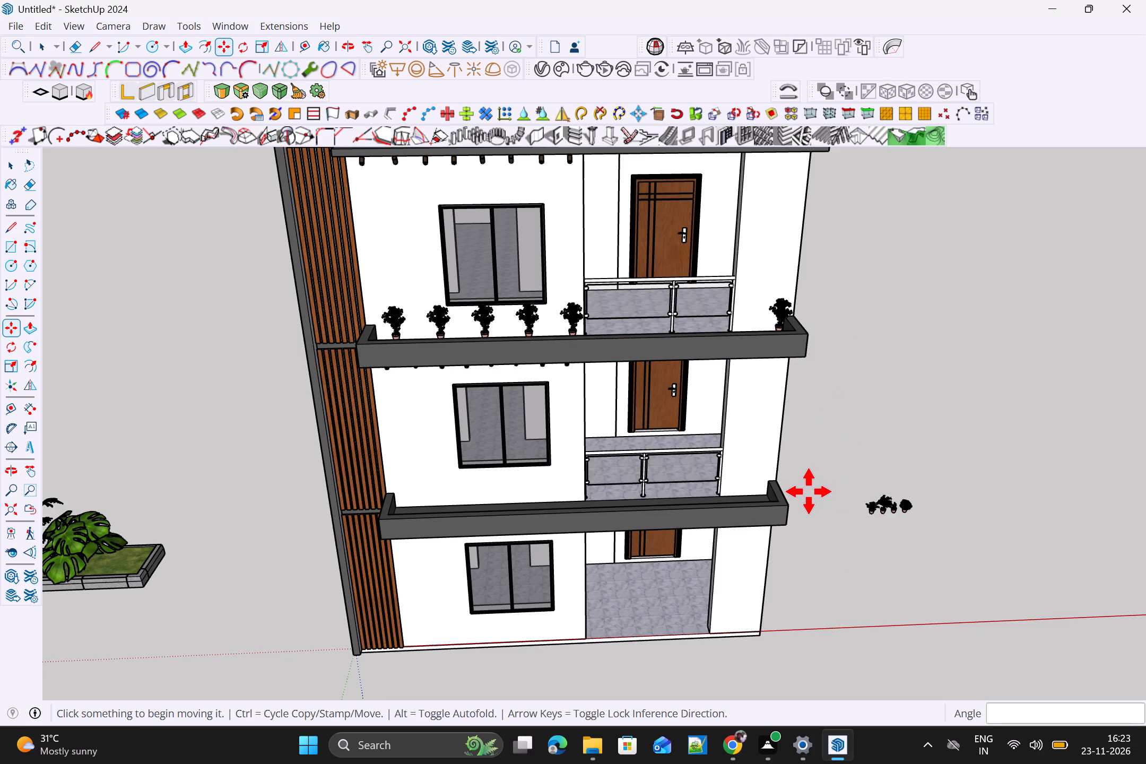
scroll(819, 493, "up", 2)
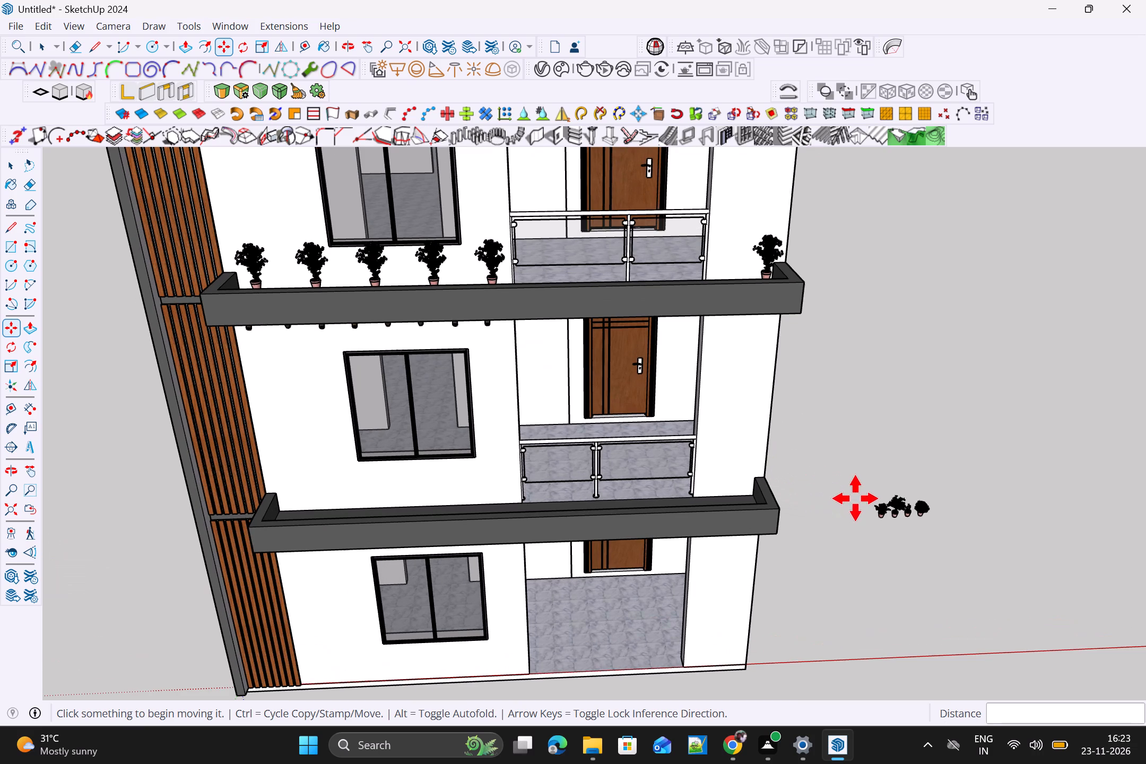
key("space")
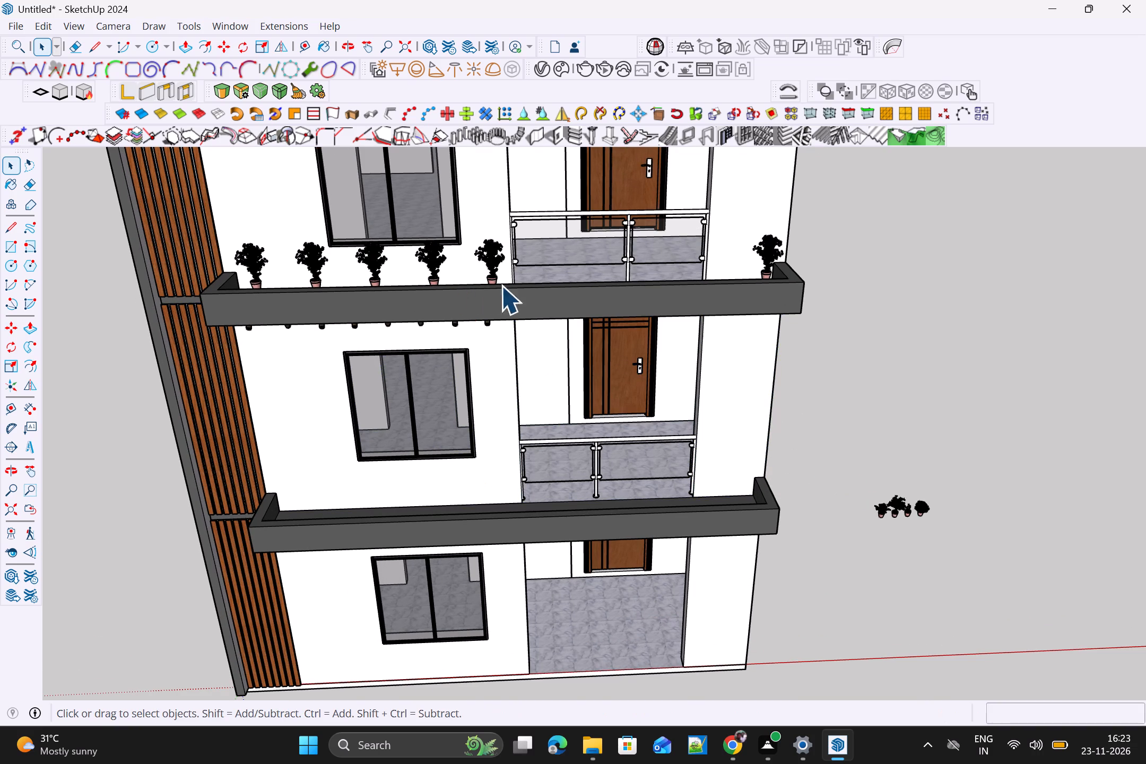
left_click(490, 270)
key("m")
scroll(510, 279, "up", 4)
left_click(506, 294)
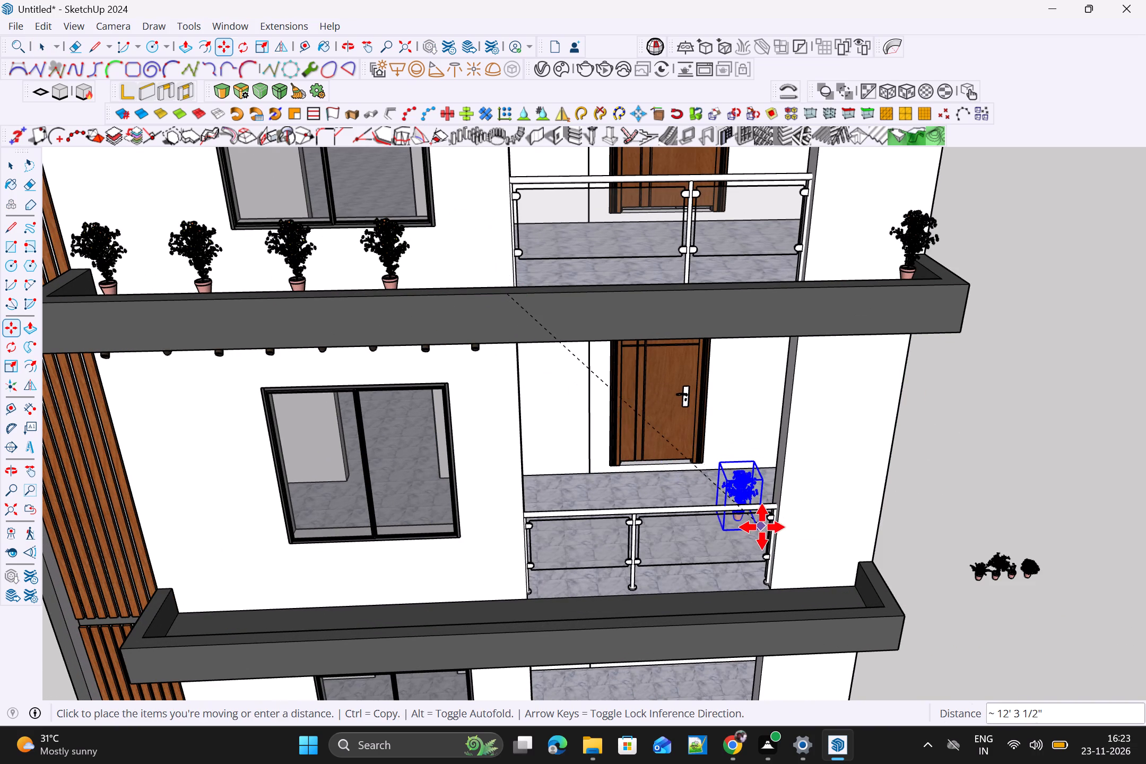
scroll(843, 575, "up", 2)
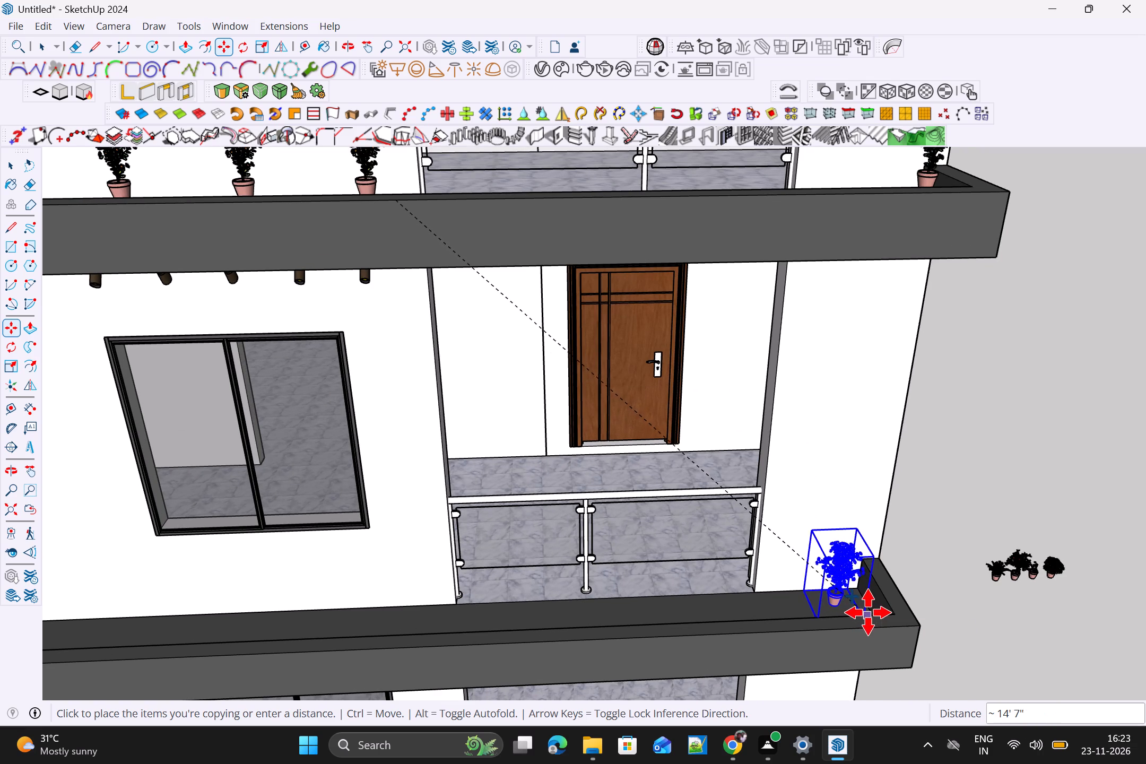
left_click(870, 612)
Copy the lower-ledge potted plant about 19' 3" along the ledge to its wood-slatted end.
left_click(825, 617)
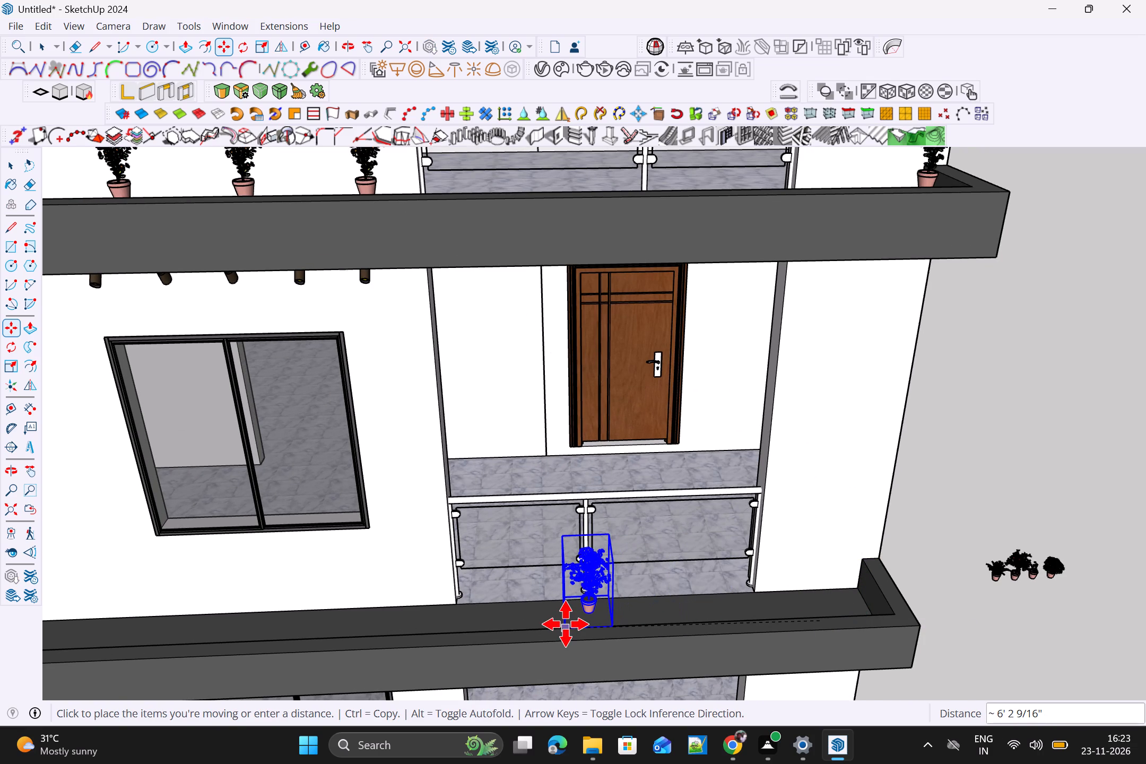
scroll(355, 618, "down", 2)
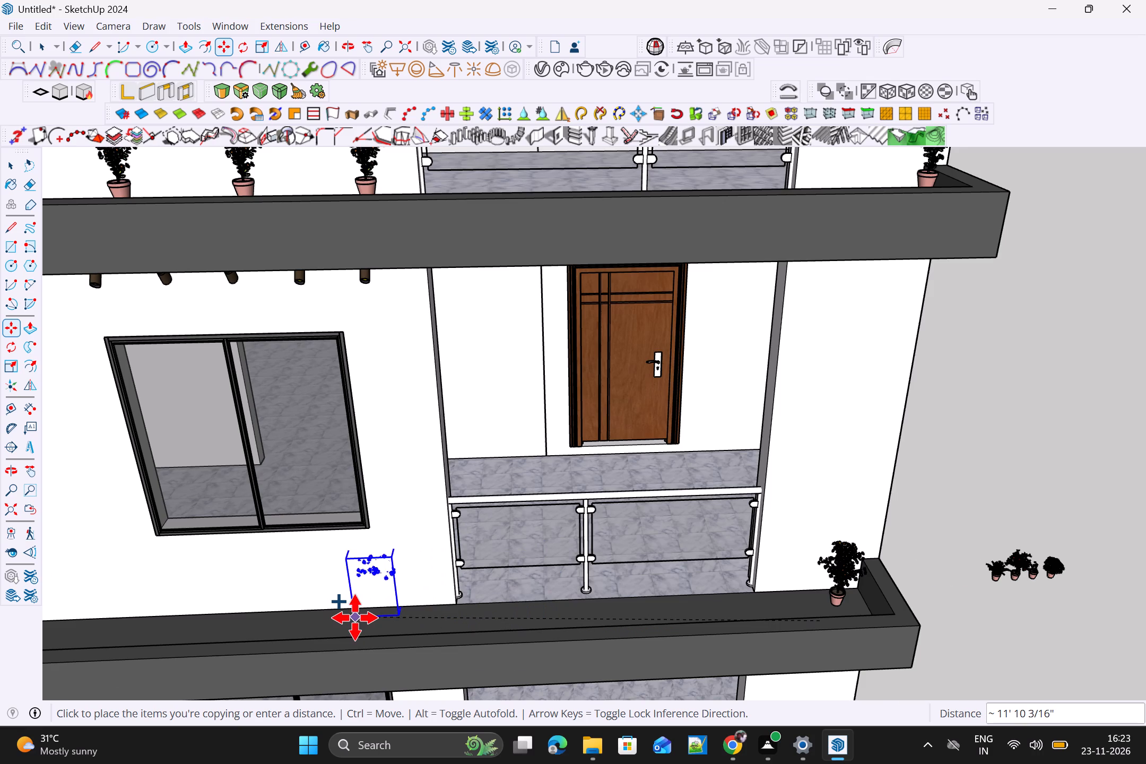
scroll(355, 618, "down", 1)
middle_click_drag(596, 584, 748, 586, "shift")
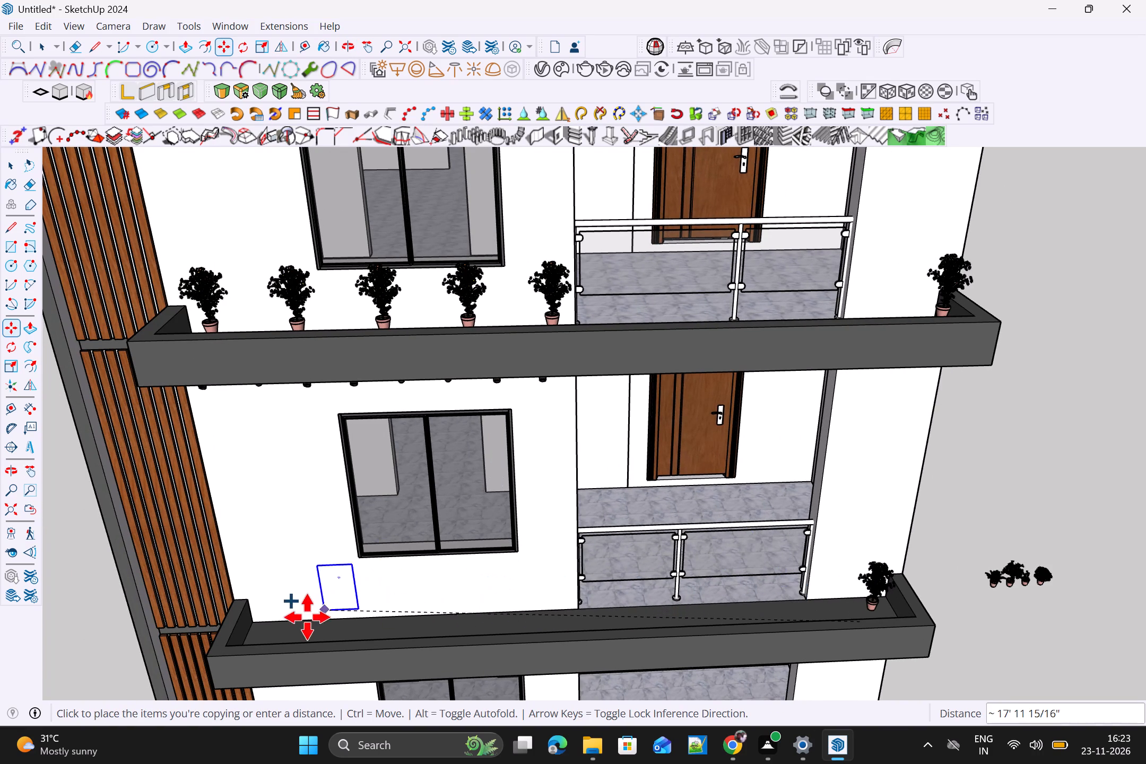
left_click(256, 646)
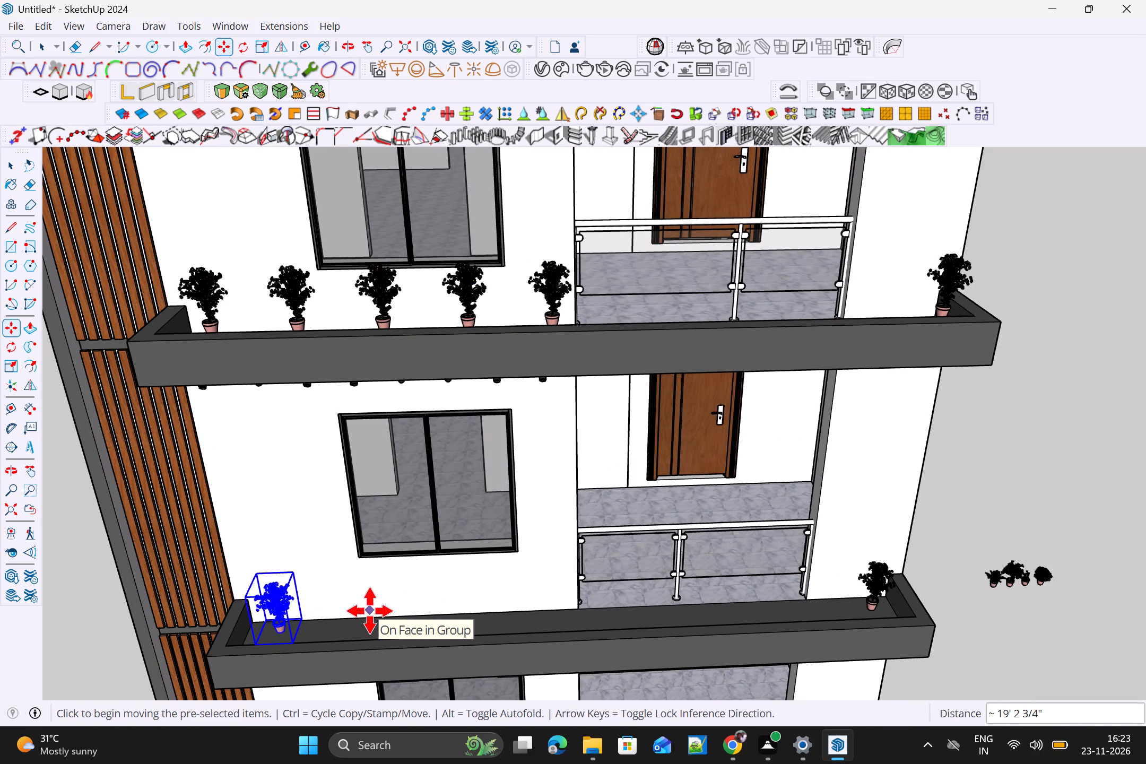
Copy the lower ledge's slatted-end plant about 8' 7" towards the balcony and divide the distance into four equal spaces (4/).
scroll(375, 612, "down", 2)
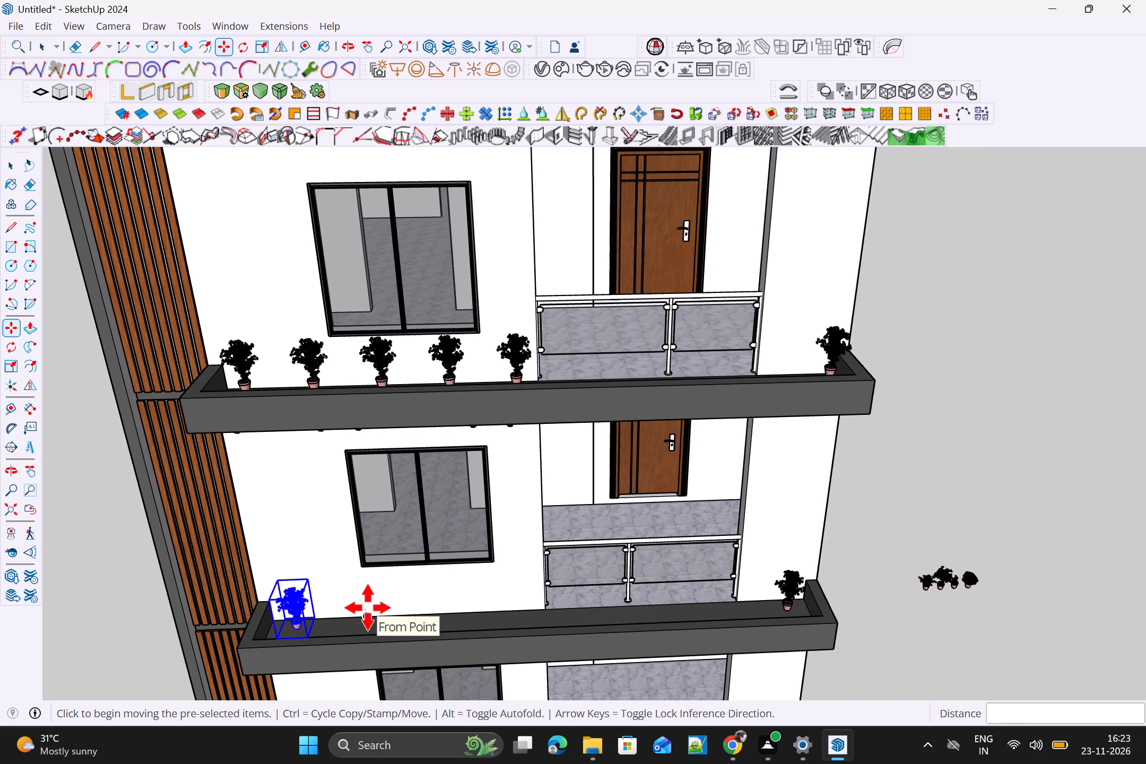
scroll(544, 512, "down", 4)
scroll(608, 486, "down", 4)
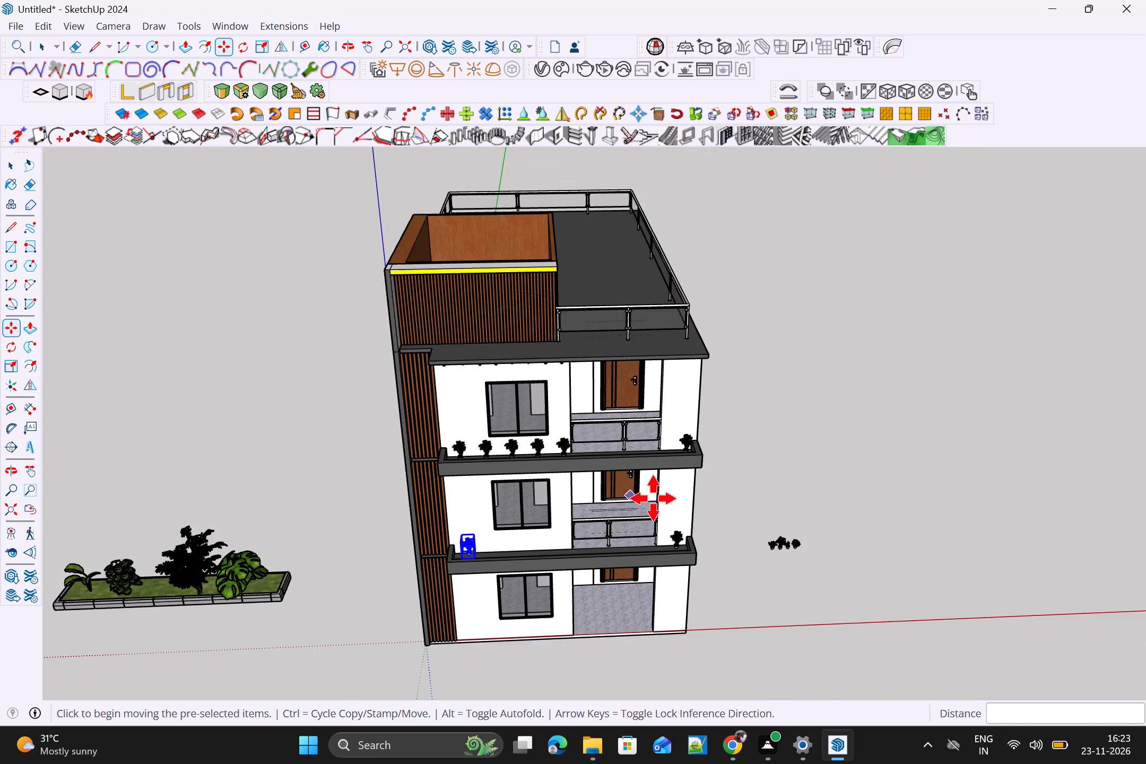
scroll(666, 501, "down", 3)
scroll(732, 608, "up", 6)
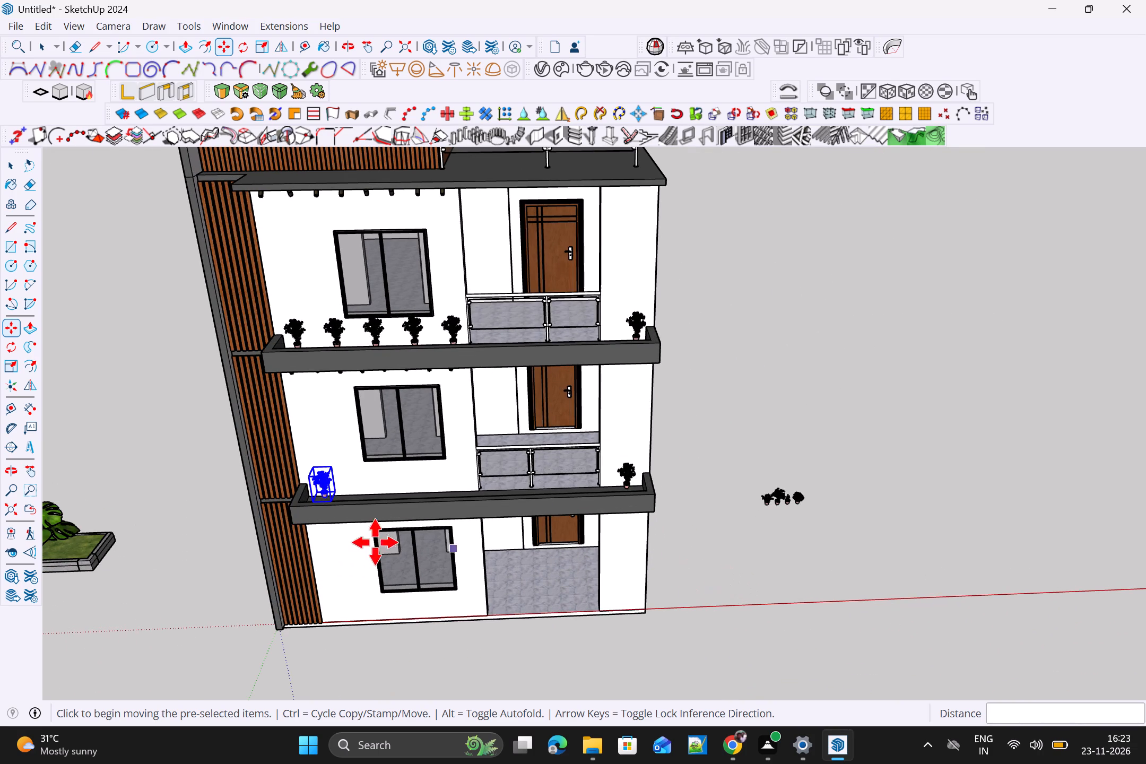
scroll(360, 529, "up", 8)
left_click_drag(319, 490, 329, 490)
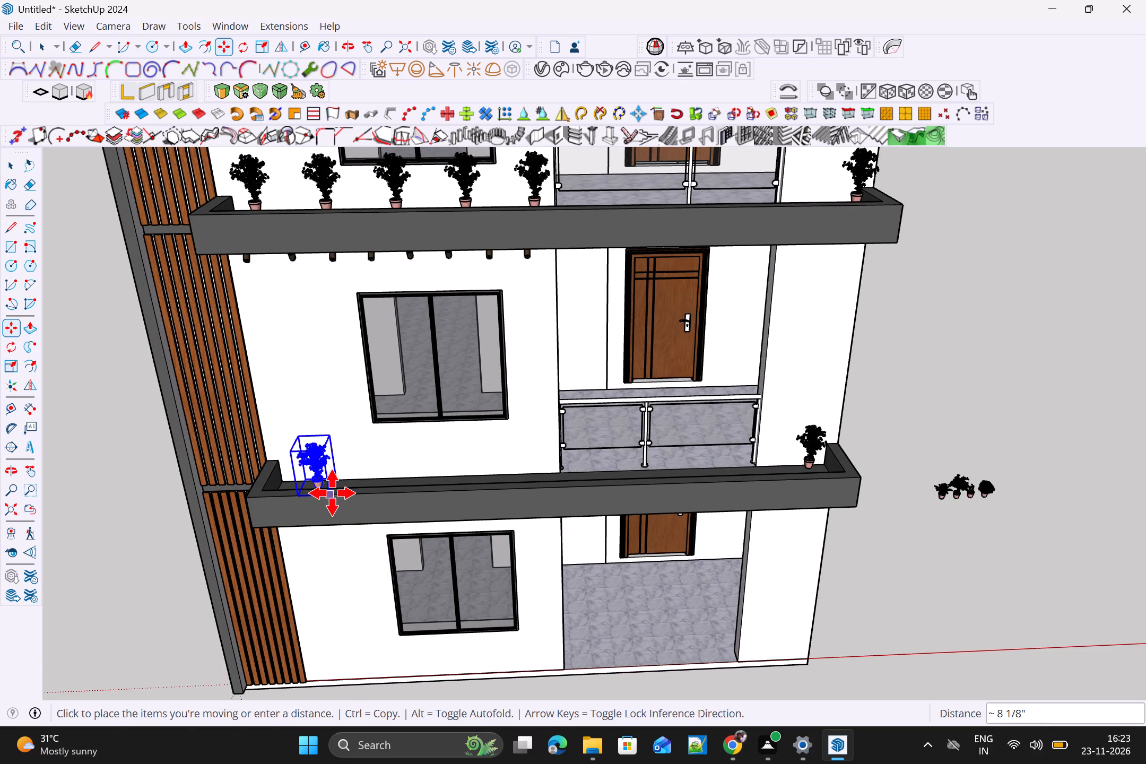
scroll(539, 484, "up", 7)
scroll(563, 484, "down", 4)
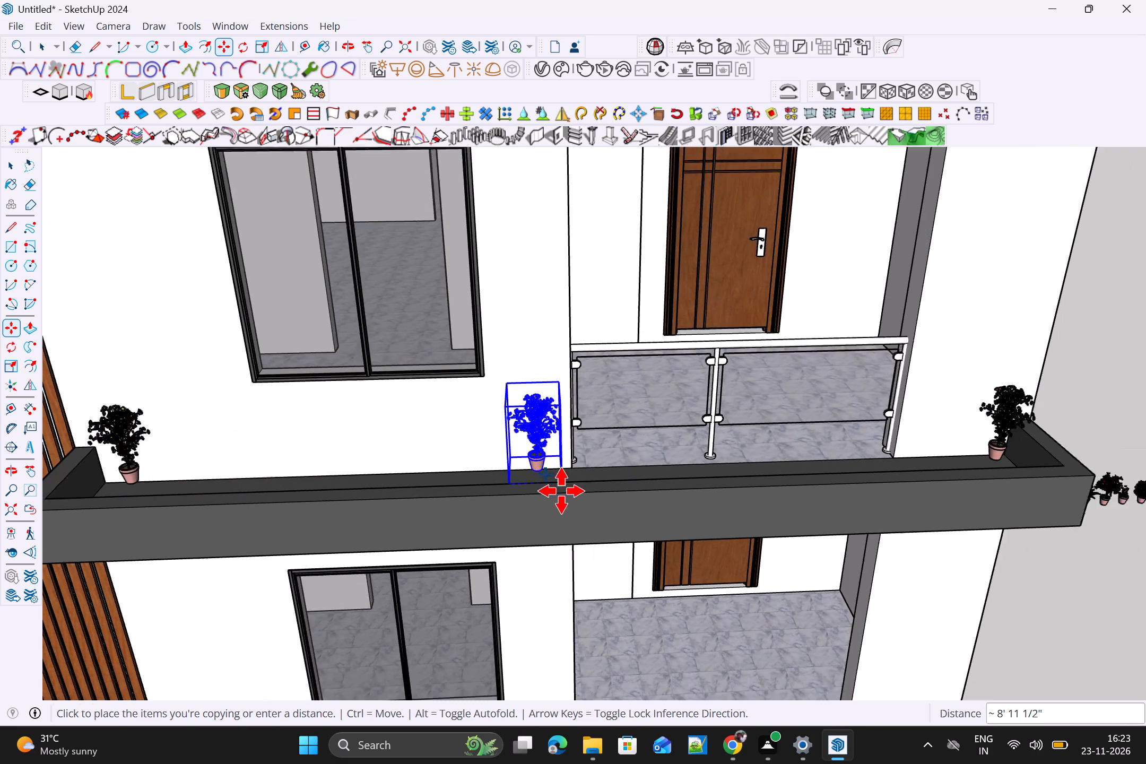
middle_click_drag(567, 547, 580, 628)
scroll(580, 628, "up", 1)
scroll(557, 551, "up", 4)
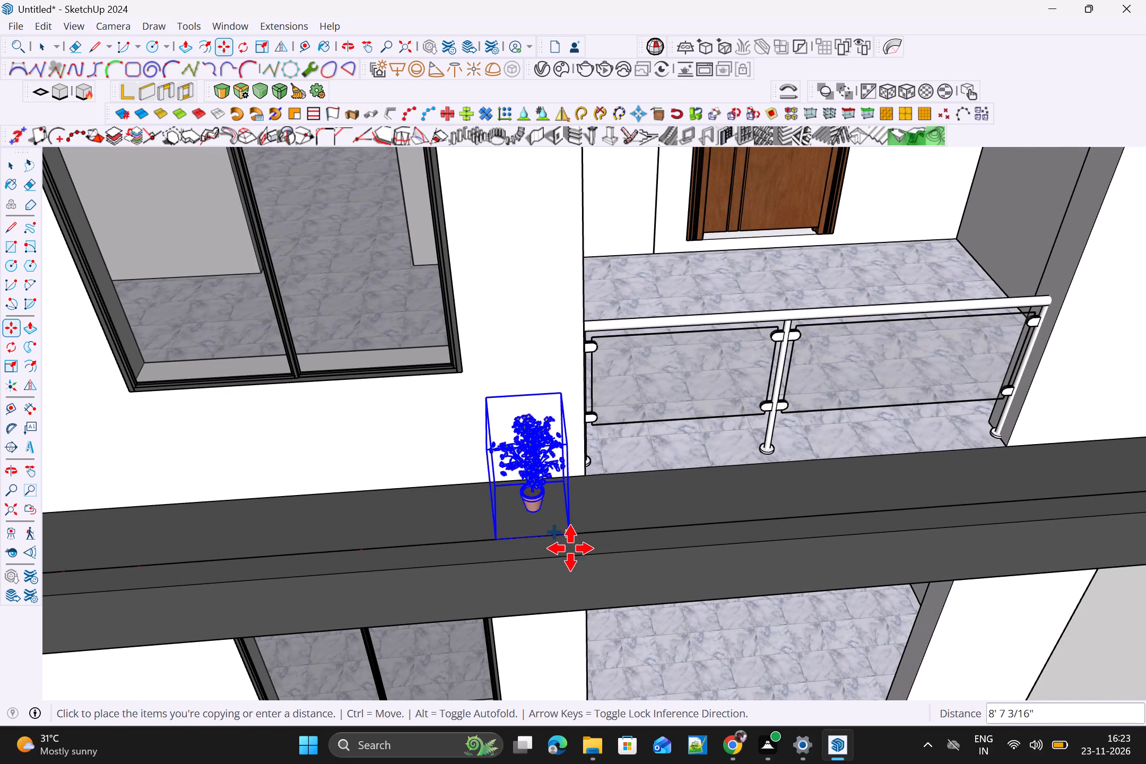
left_click(577, 541)
scroll(536, 546, "up", 4)
scroll(548, 548, "down", 9)
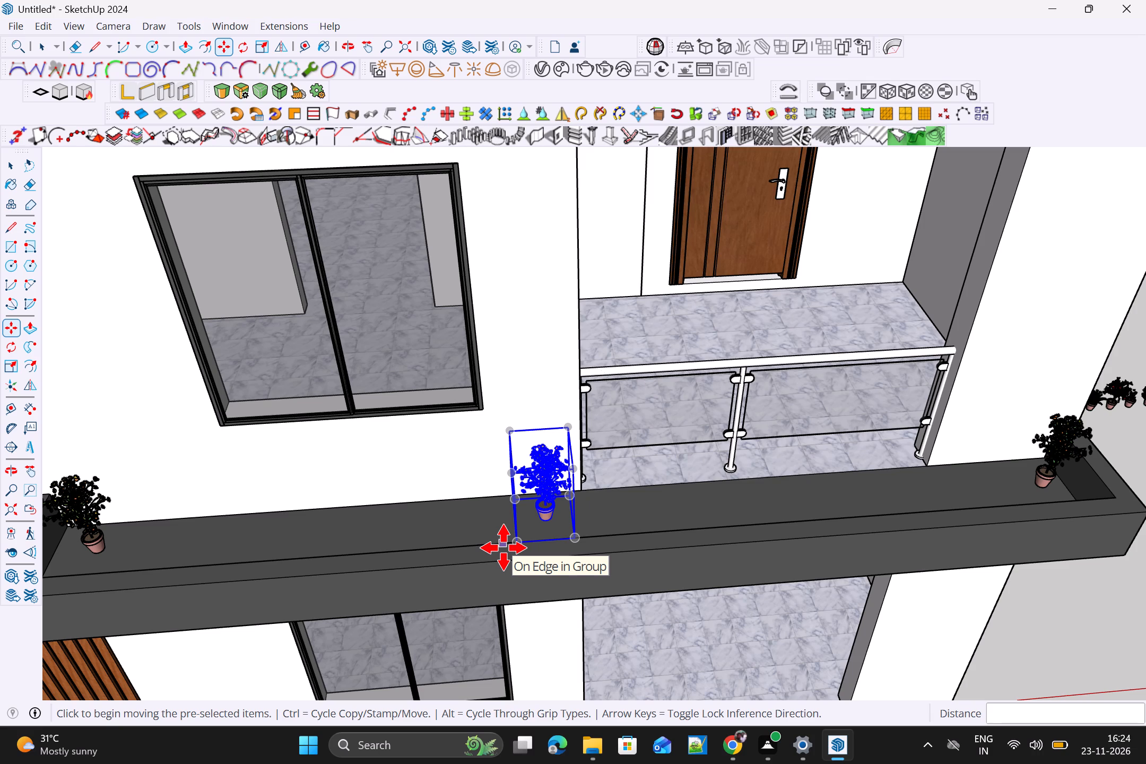
type("4/")
key("Return")
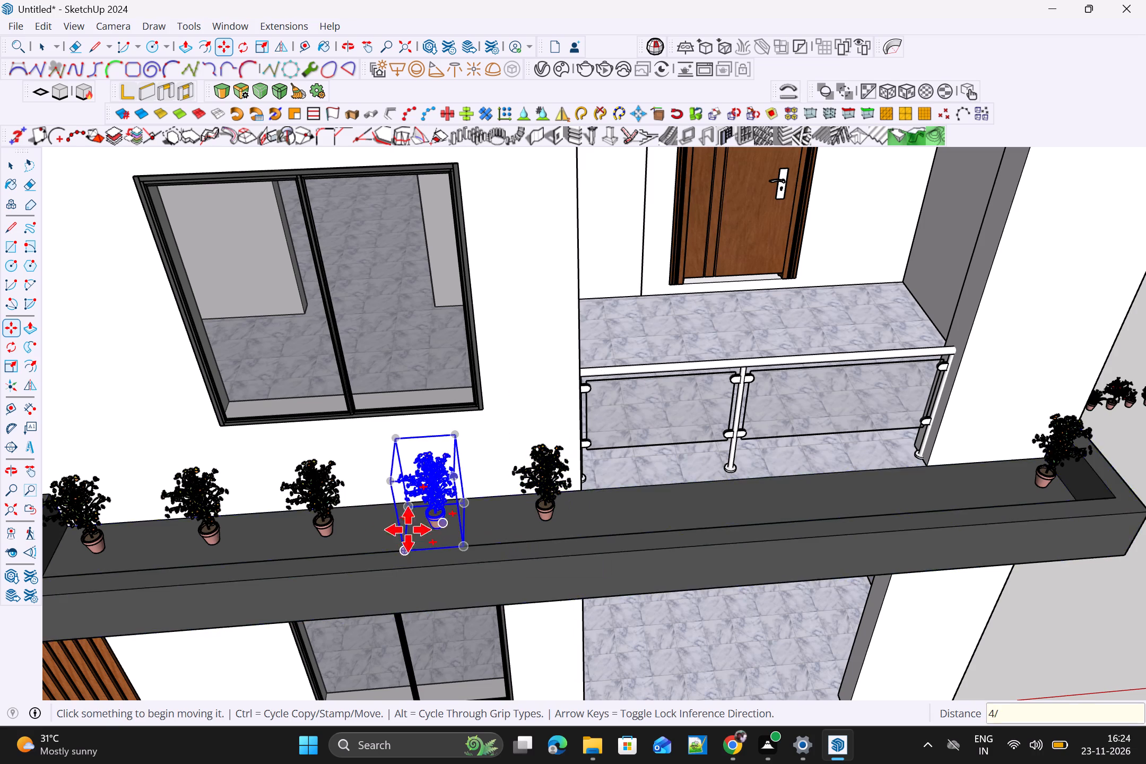
Delete the leftover row of potted plants standing beside the building.
scroll(407, 549, "down", 13)
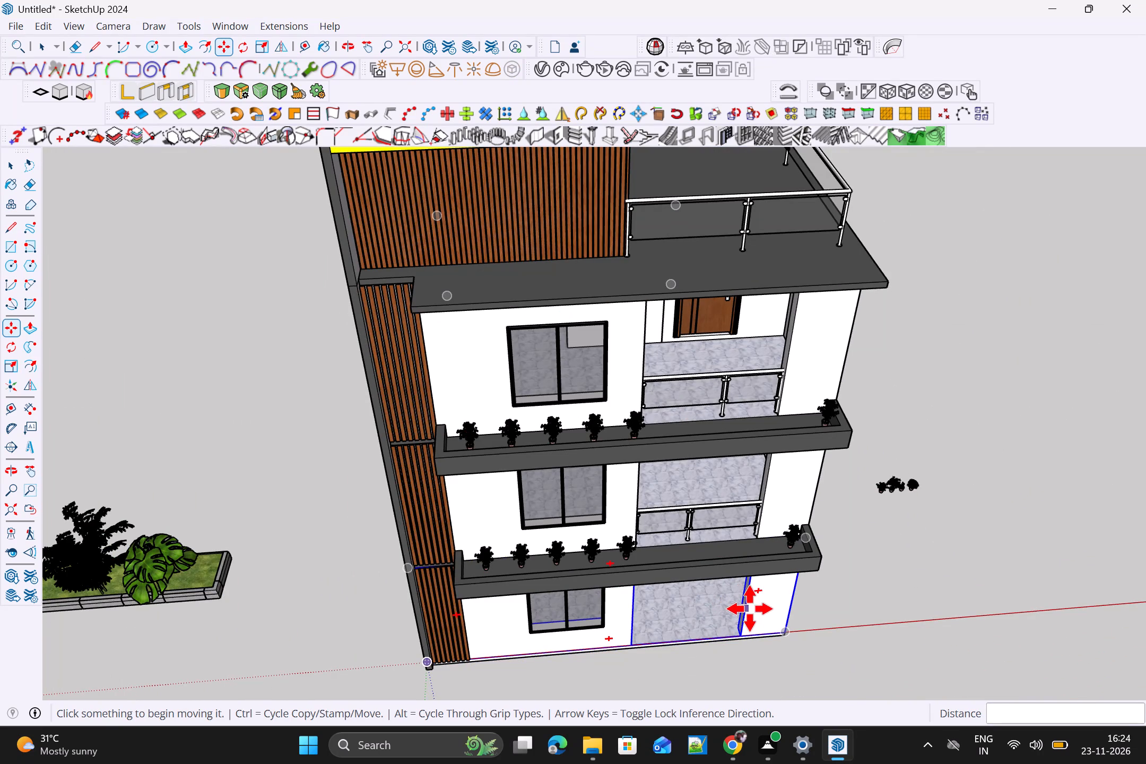
scroll(780, 605, "up", 2)
scroll(834, 596, "up", 1, "shift")
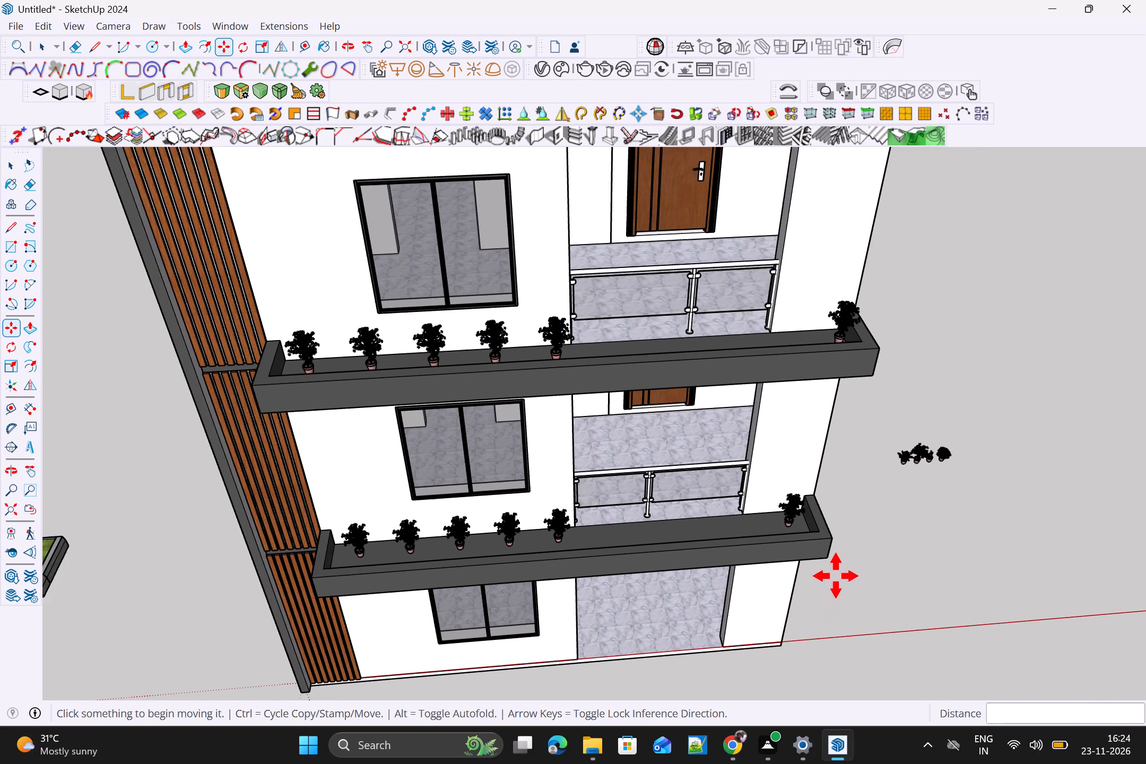
middle_click_drag(820, 494, 810, 338, "shift")
scroll(812, 412, "up", 2)
scroll(827, 445, "down", 8)
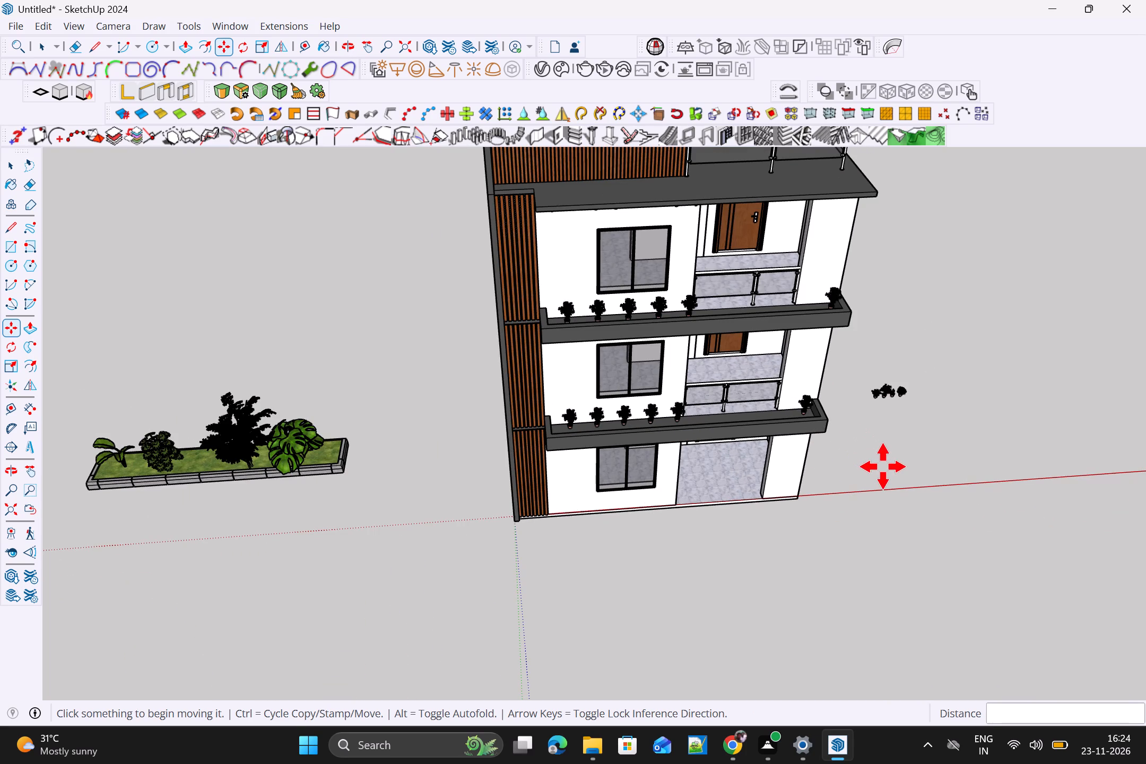
key("space")
scroll(891, 436, "up", 4)
left_click_drag(863, 357, 926, 415)
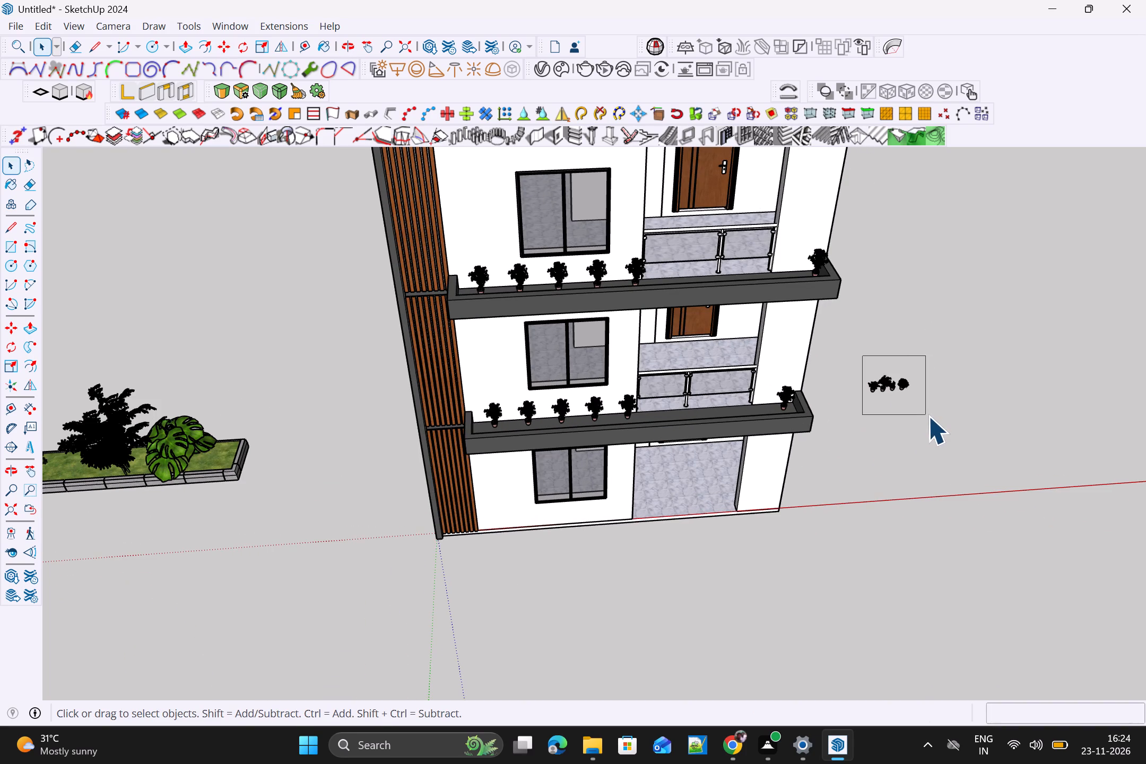
key("Delete")
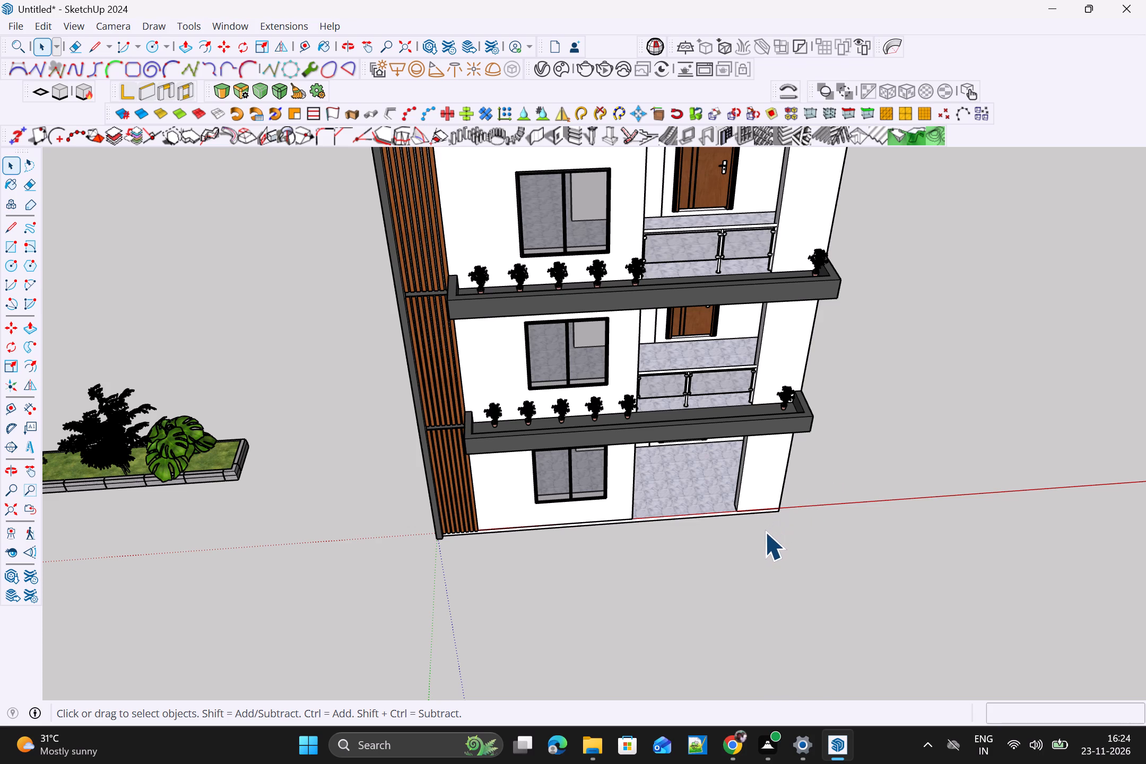
Examine the front elevation and the potted plants on both ledges from high, level and close viewpoints.
scroll(766, 504, "up", 1)
scroll(749, 541, "down", 1)
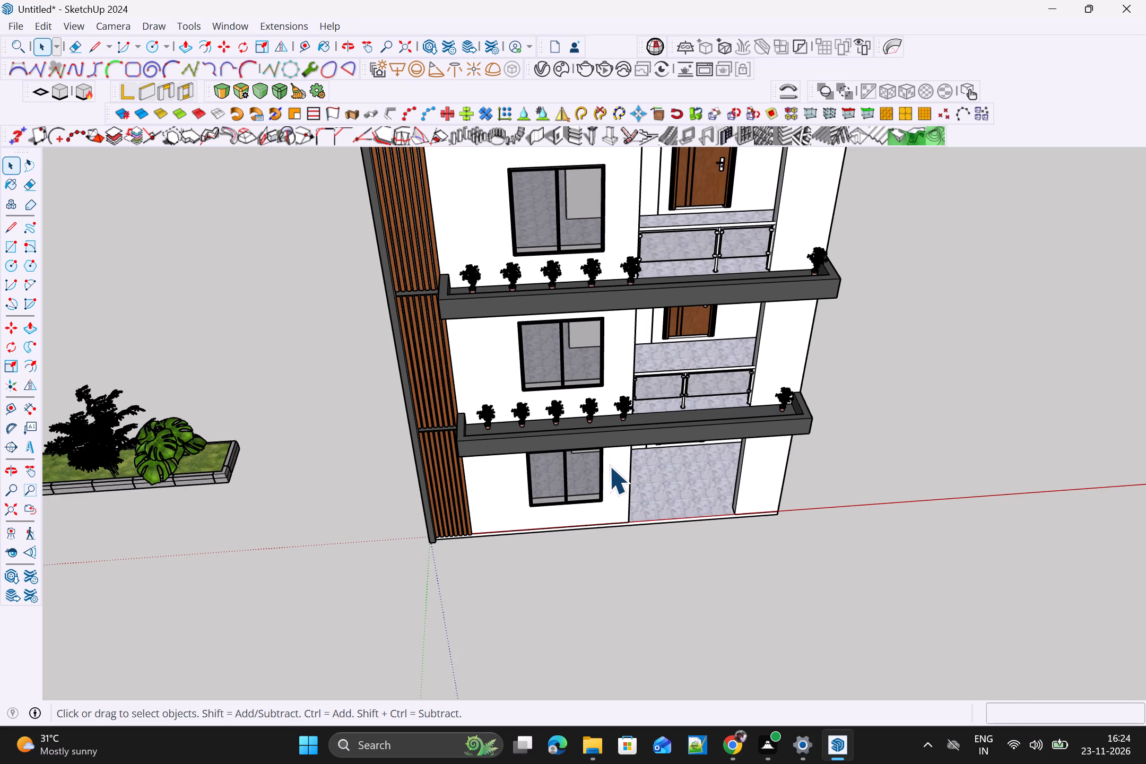
scroll(598, 485, "down", 7)
middle_click_drag(678, 332, 672, 328)
scroll(671, 459, "down", 2)
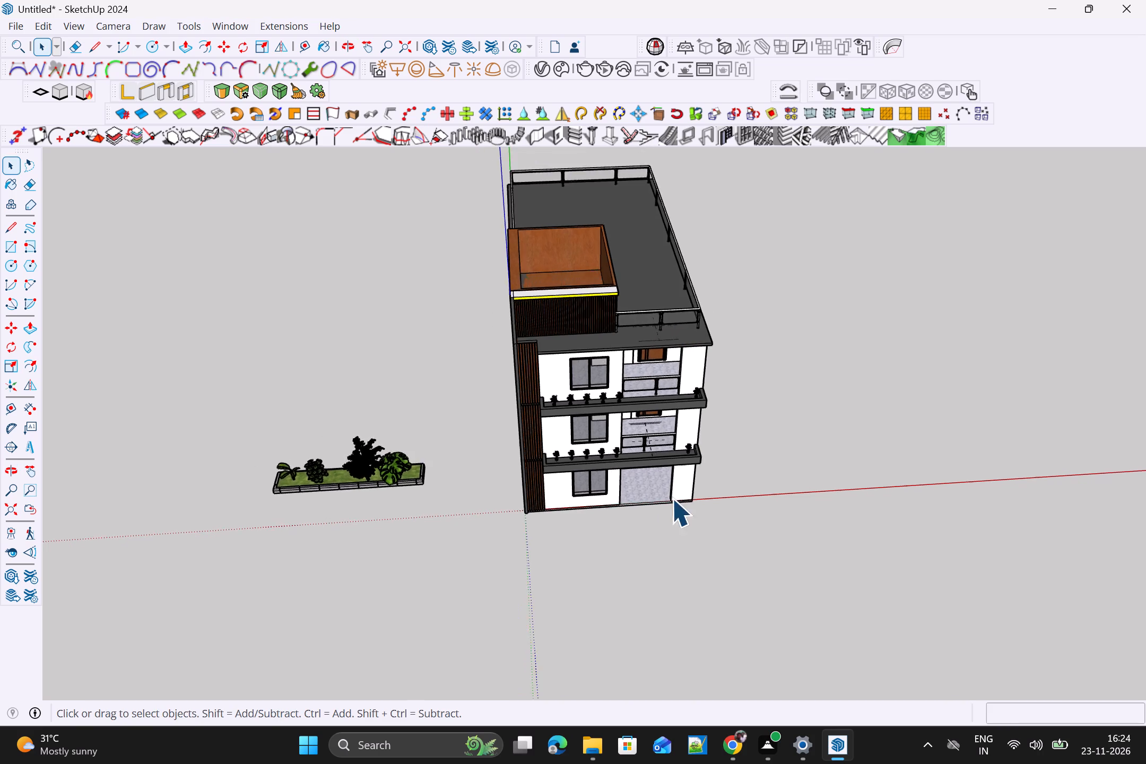
scroll(672, 498, "down", 3)
middle_click_drag(692, 284, 681, 248)
scroll(681, 248, "up", 1)
scroll(654, 470, "up", 6)
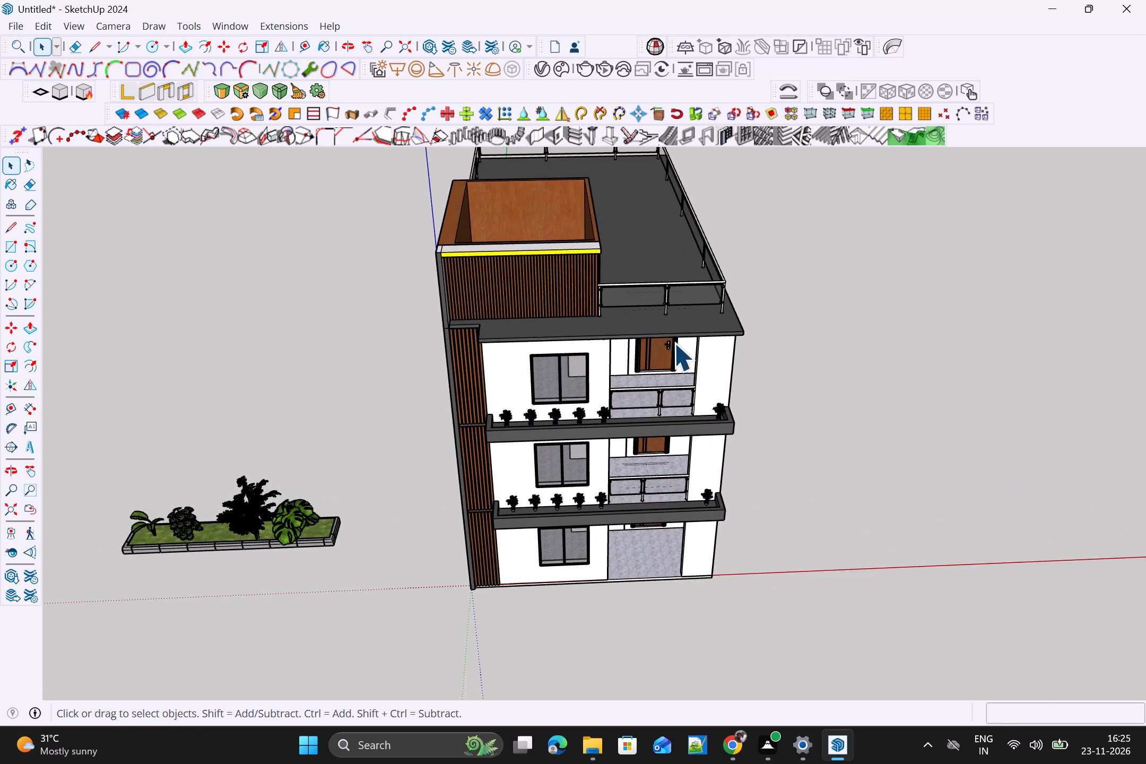
middle_click_drag(670, 325, 648, 244)
middle_click_drag(647, 231, 643, 205)
scroll(707, 441, "up", 1)
middle_click_drag(707, 432, 707, 401)
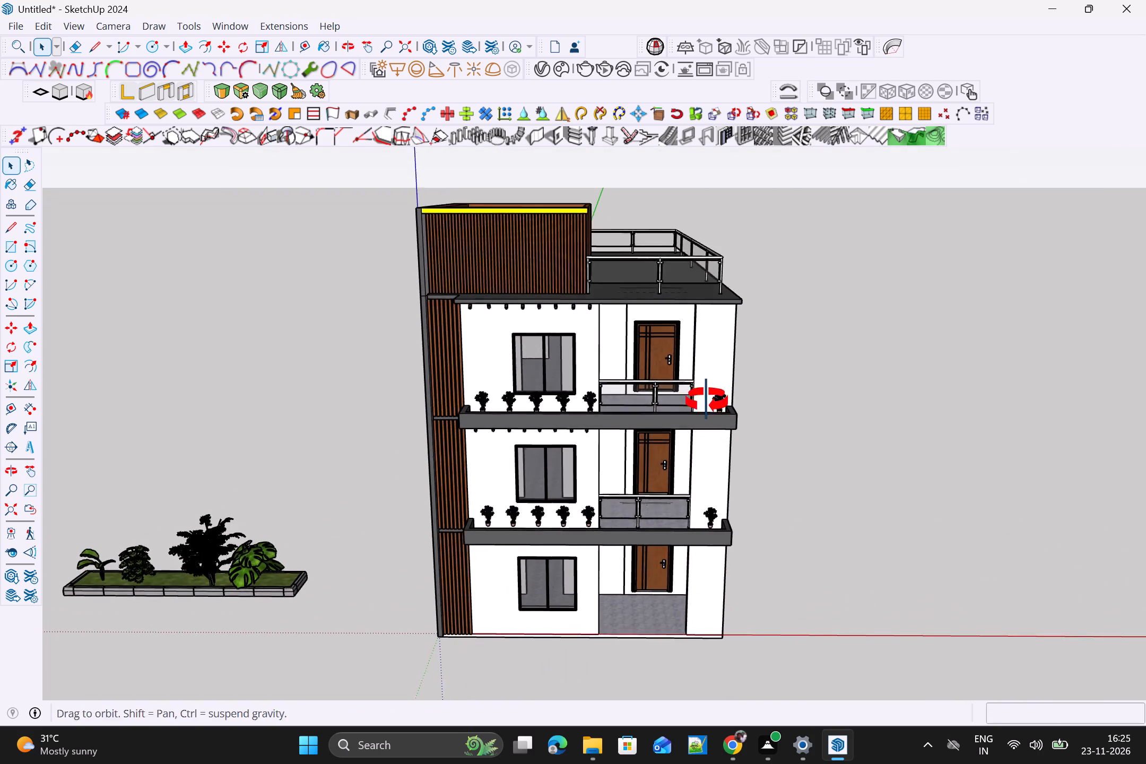
middle_click_drag(707, 401, 707, 388)
middle_click(707, 383)
scroll(709, 560, "up", 3)
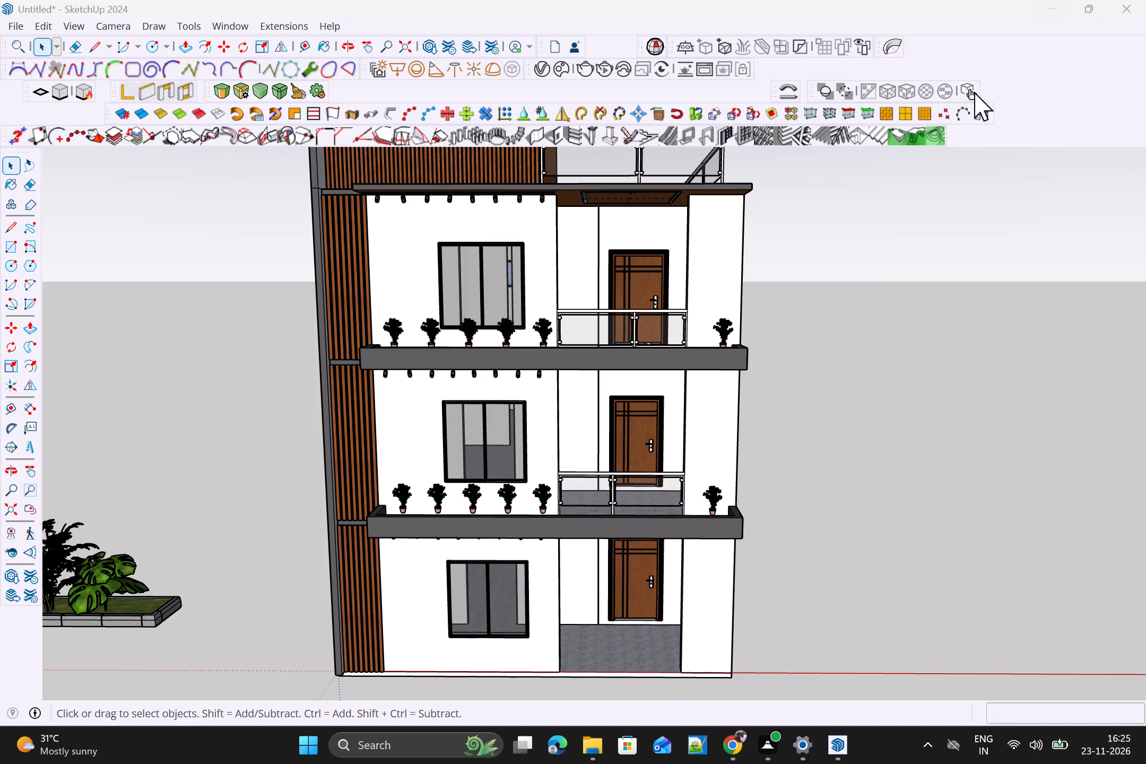
scroll(546, 540, "down", 2)
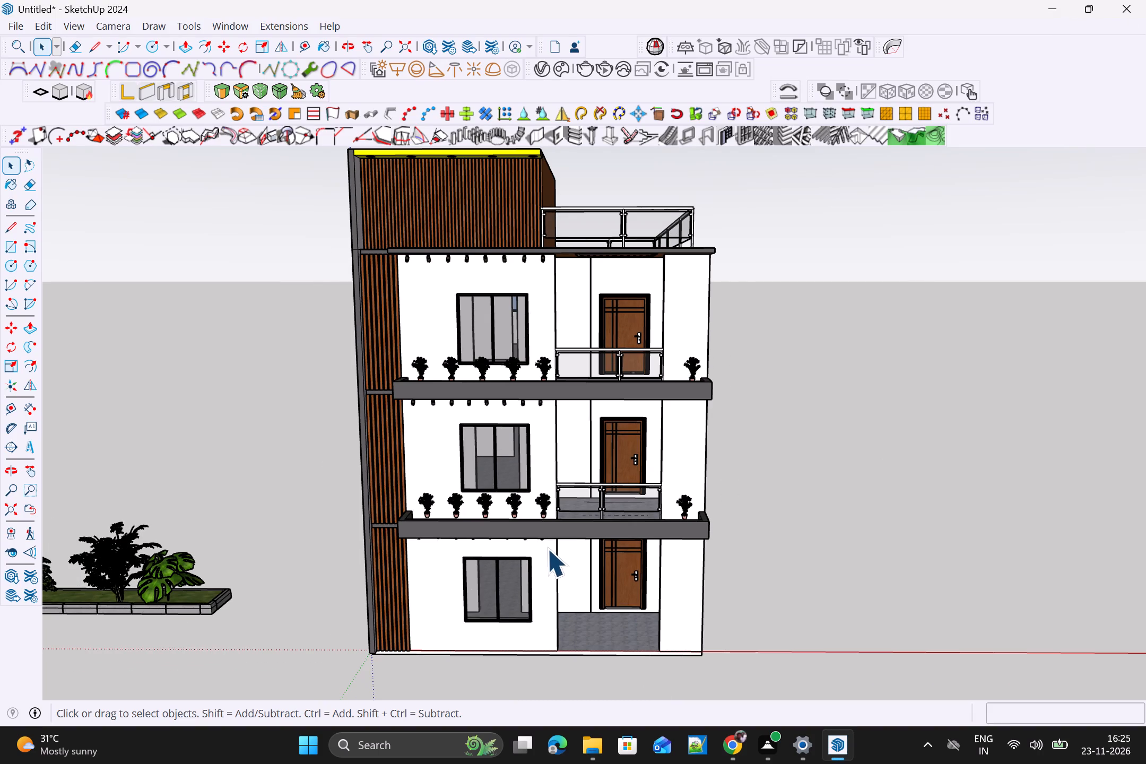
middle_click_drag(632, 456, 642, 445, "shift")
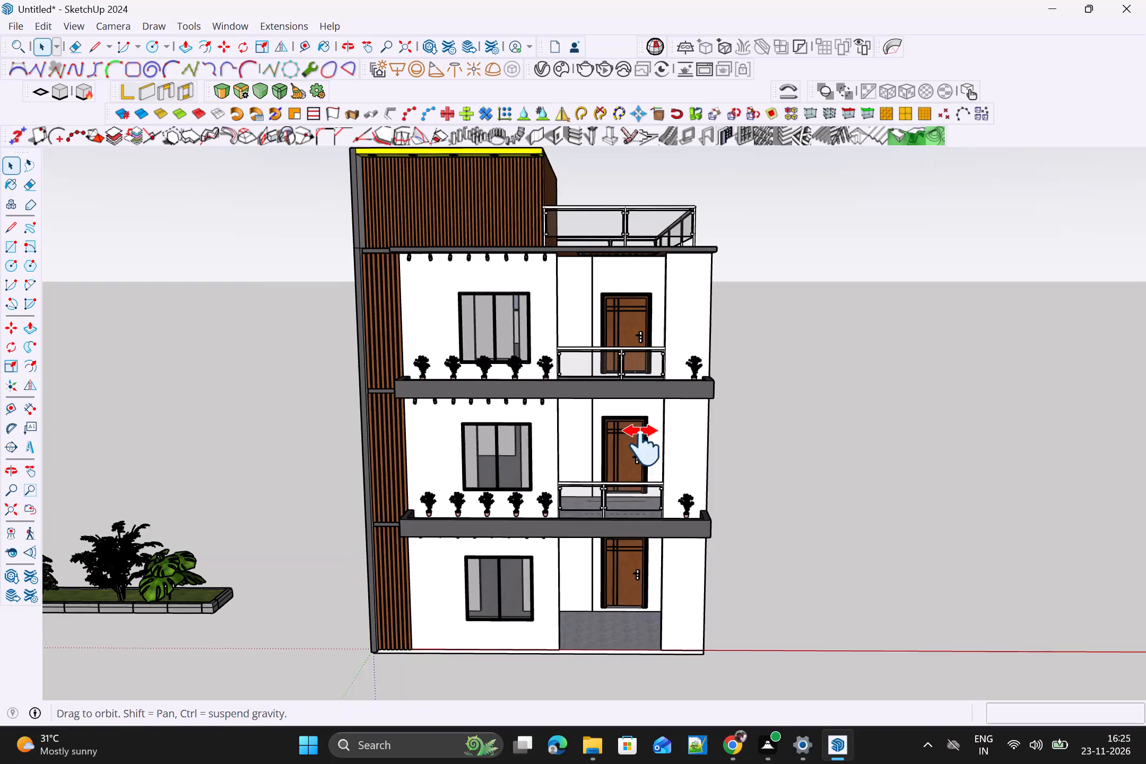
middle_click_drag(642, 445, 656, 435, "shift")
scroll(565, 514, "up", 2, "shift")
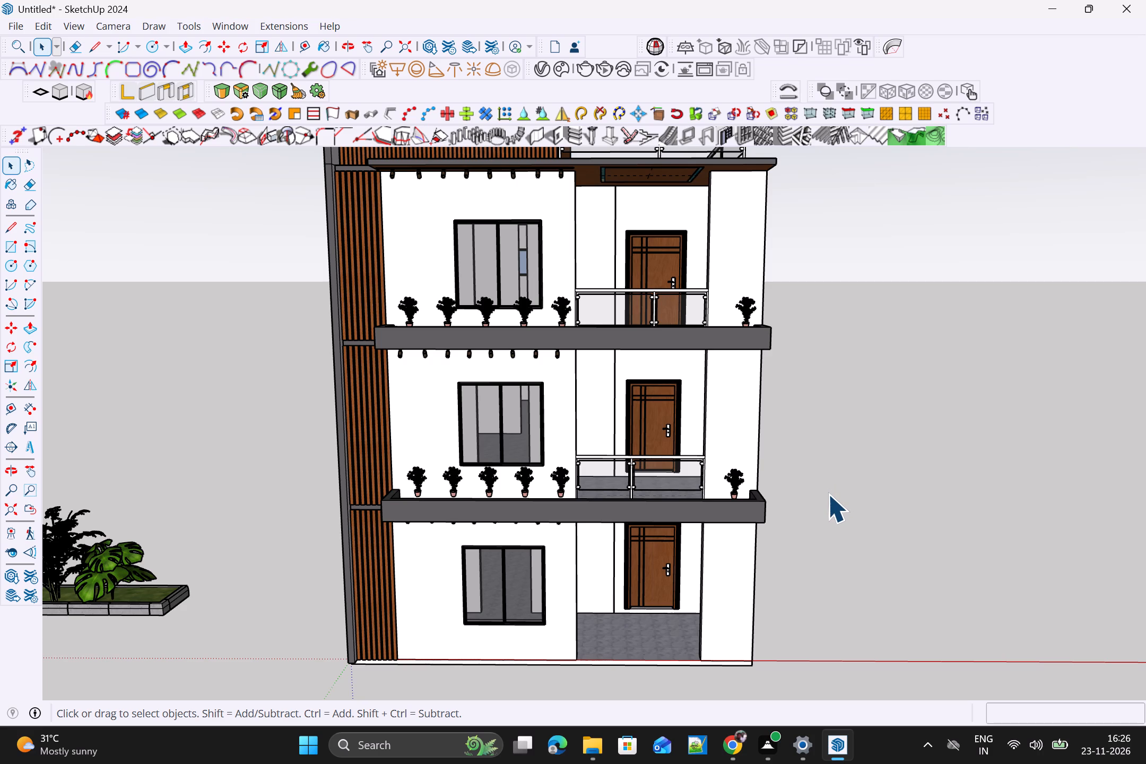
scroll(496, 479, "up", 3)
middle_click_drag(535, 520, 532, 539)
middle_click_drag(531, 550, 514, 667)
scroll(526, 576, "up", 1)
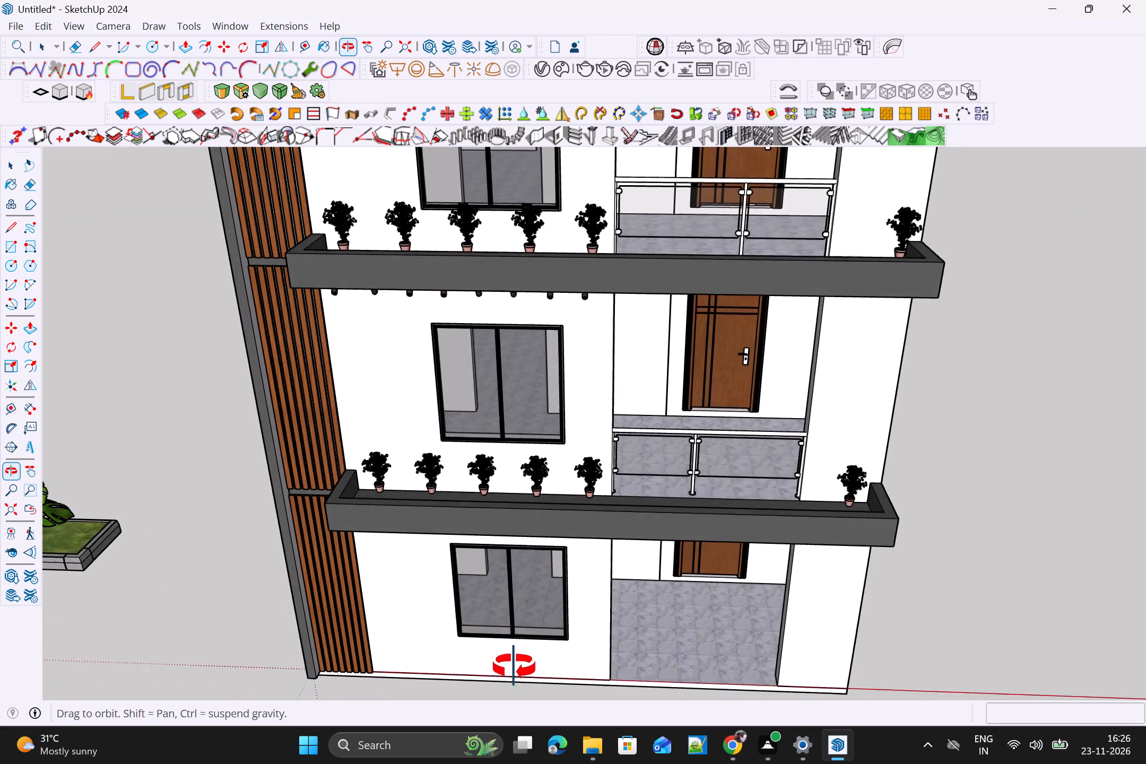
Examine the spacing of the potted plants on both ledges, close up and against the whole front elevation.
middle_click_drag(514, 667, 511, 682)
scroll(570, 524, "up", 8)
scroll(579, 489, "down", 4)
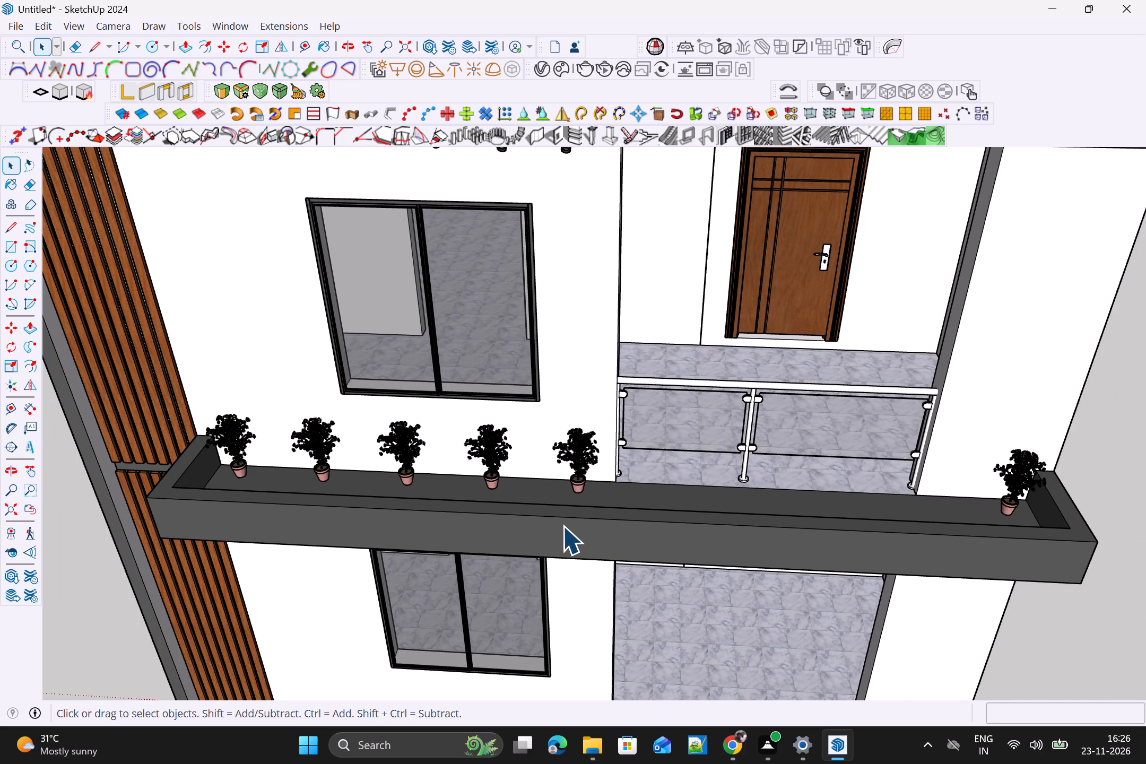
scroll(562, 526, "down", 3)
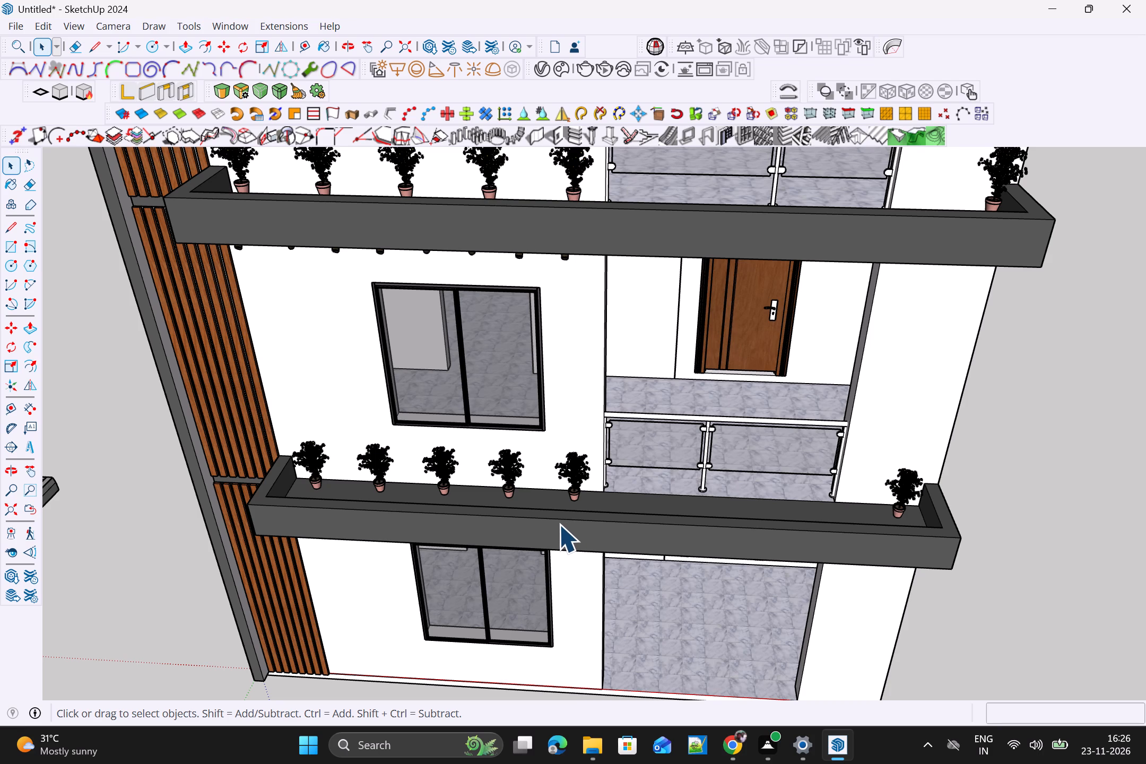
scroll(559, 524, "up", 3)
scroll(473, 540, "down", 3)
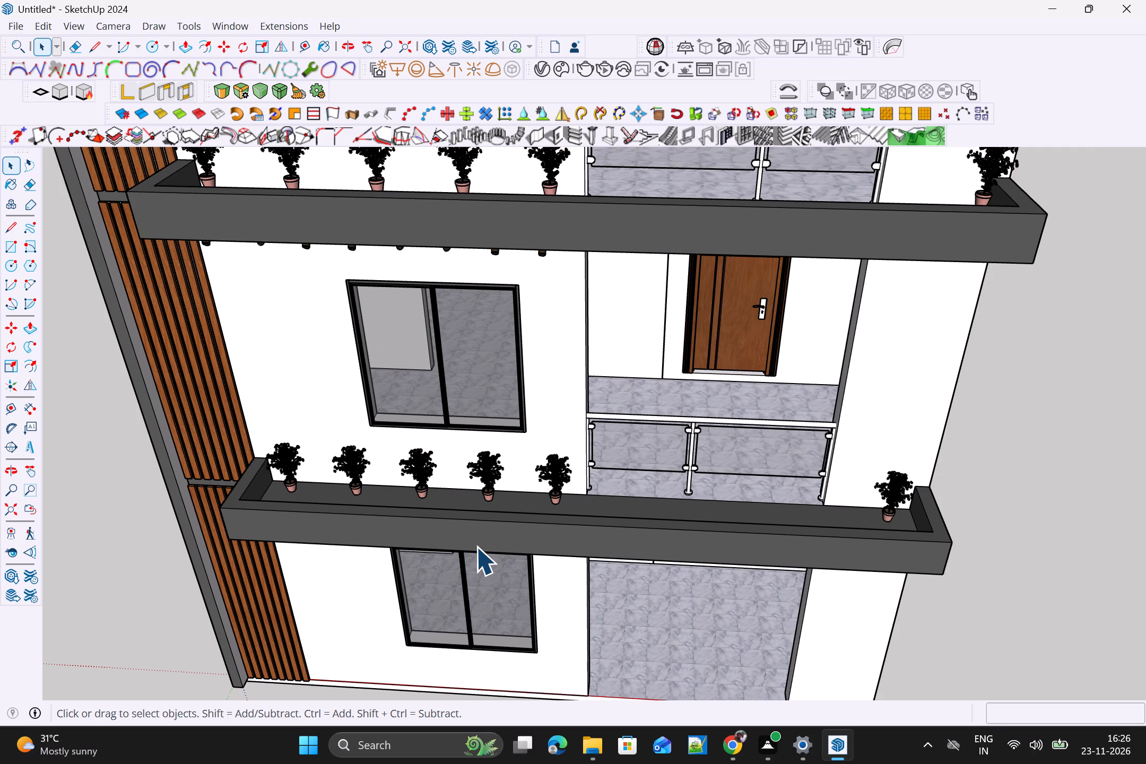
scroll(553, 541, "up", 3)
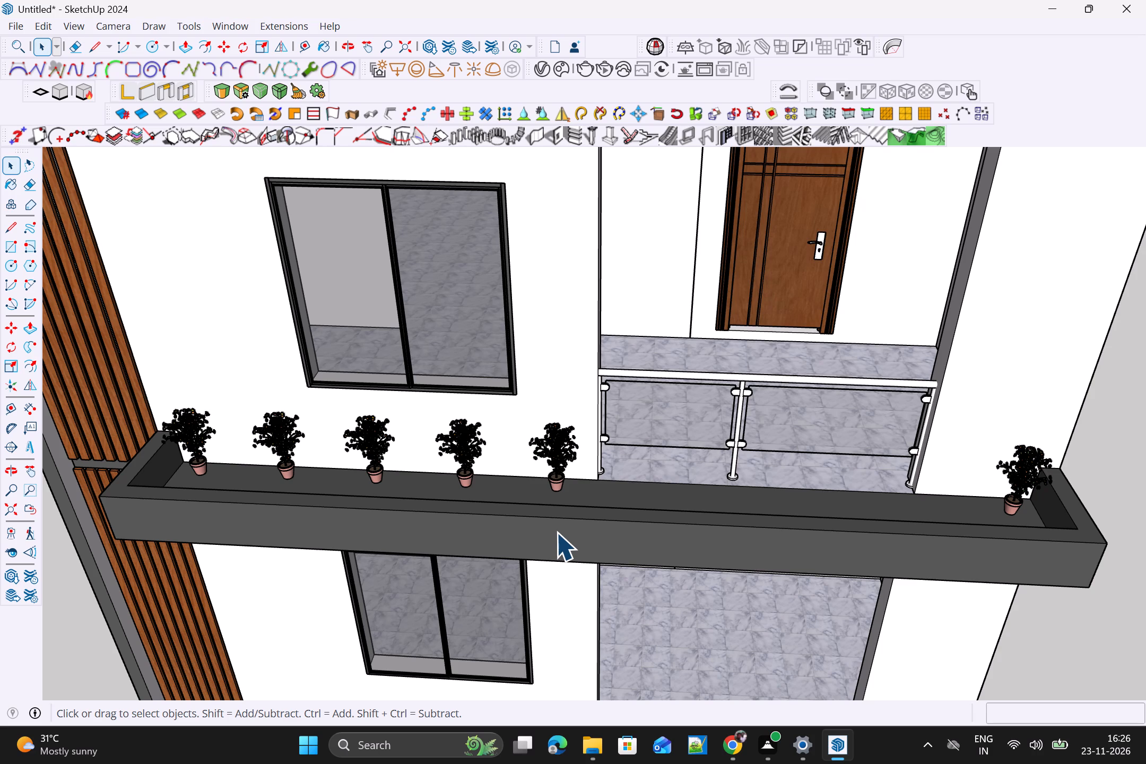
scroll(556, 532, "down", 3)
scroll(624, 488, "down", 2)
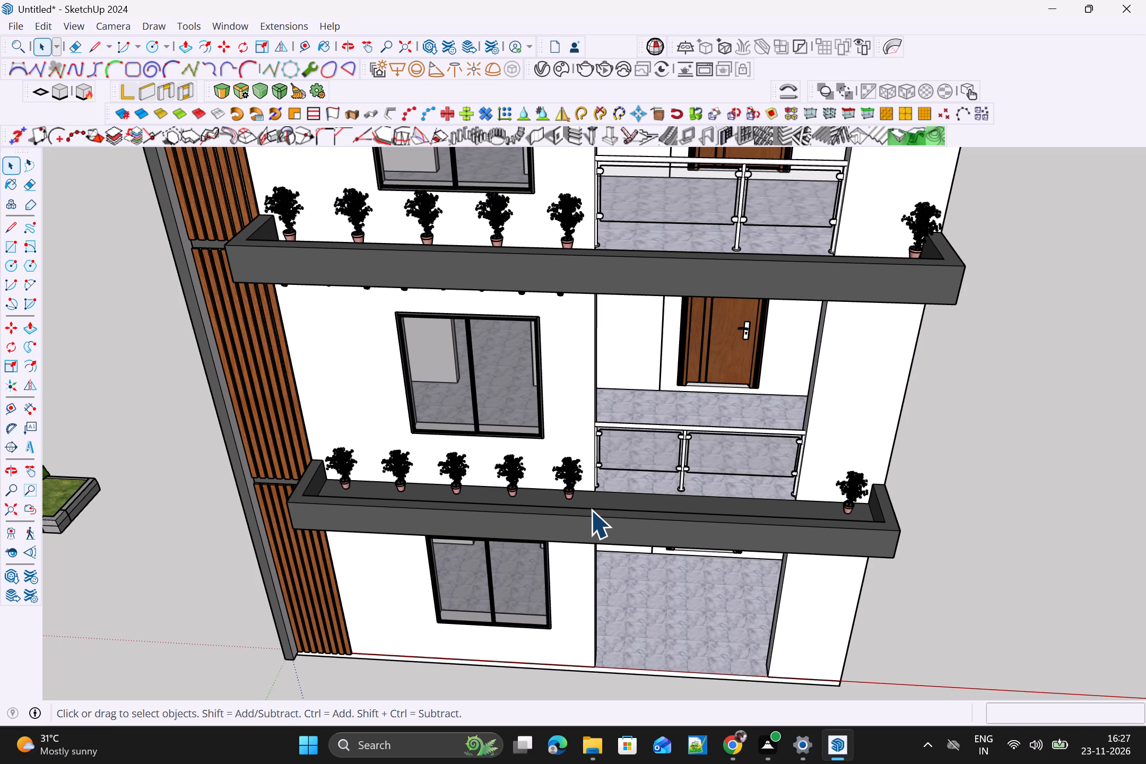
scroll(574, 493, "up", 2)
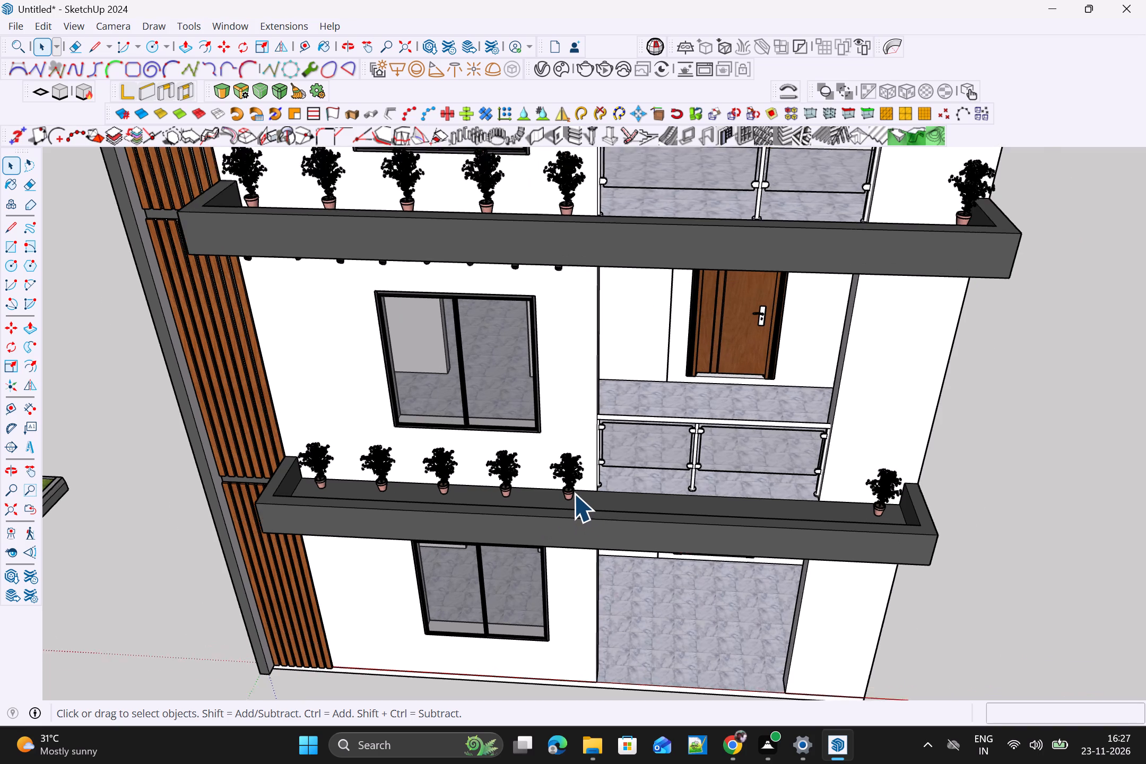
scroll(575, 493, "up", 5)
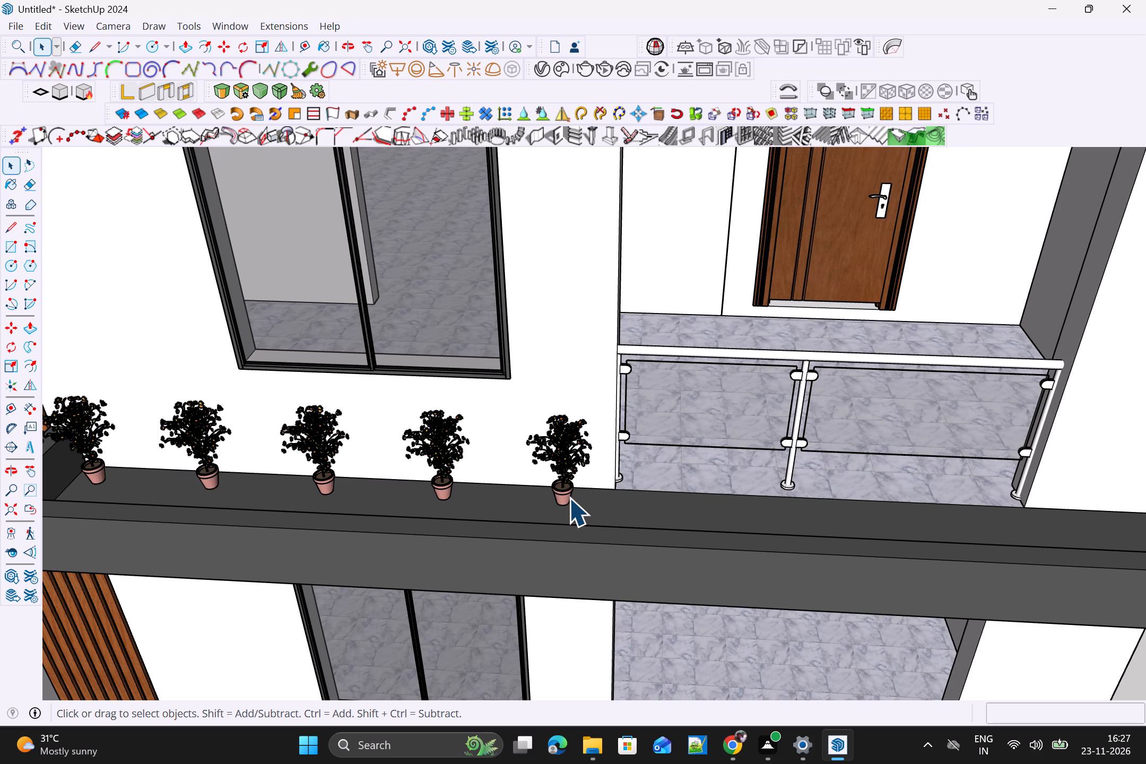
scroll(587, 456, "down", 3)
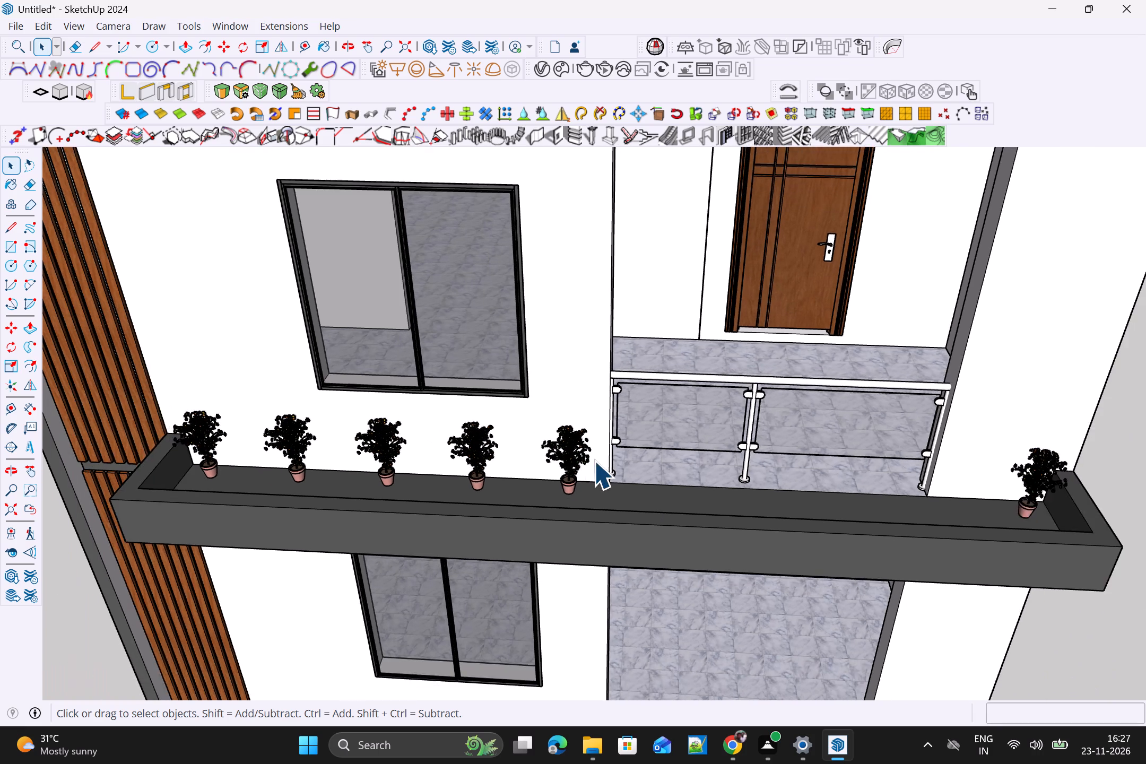
scroll(597, 461, "down", 5)
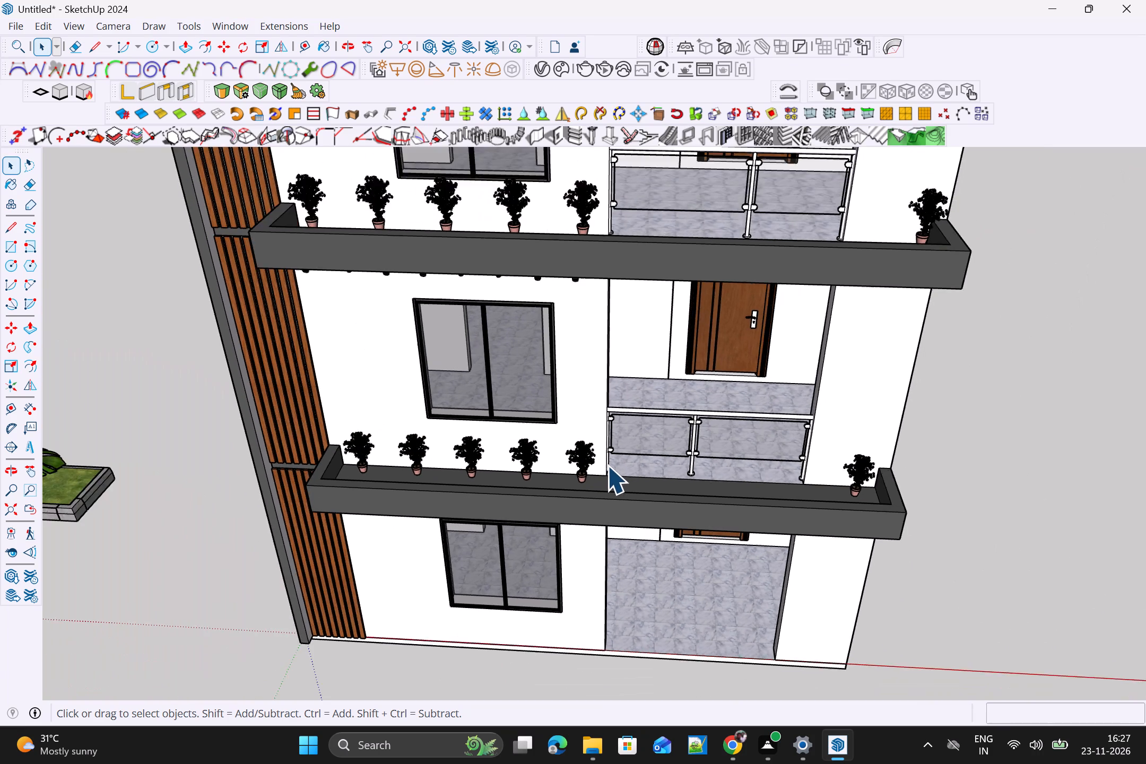
scroll(608, 465, "down", 3)
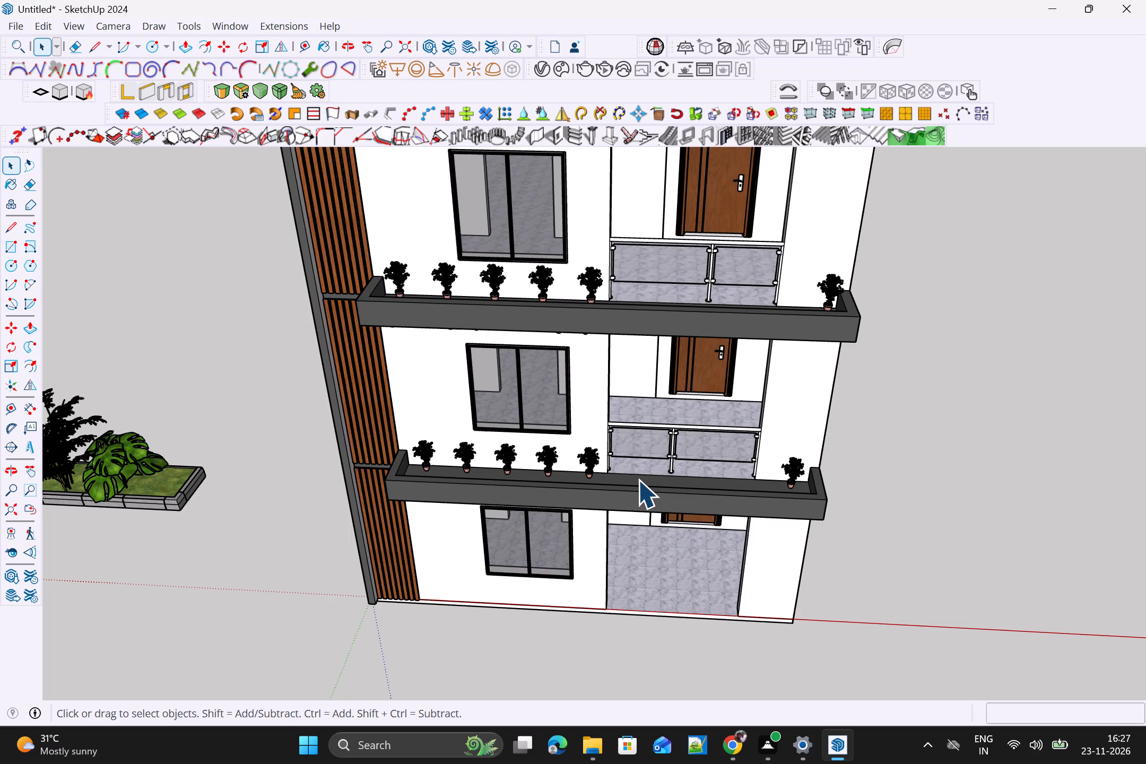
scroll(638, 480, "down", 3)
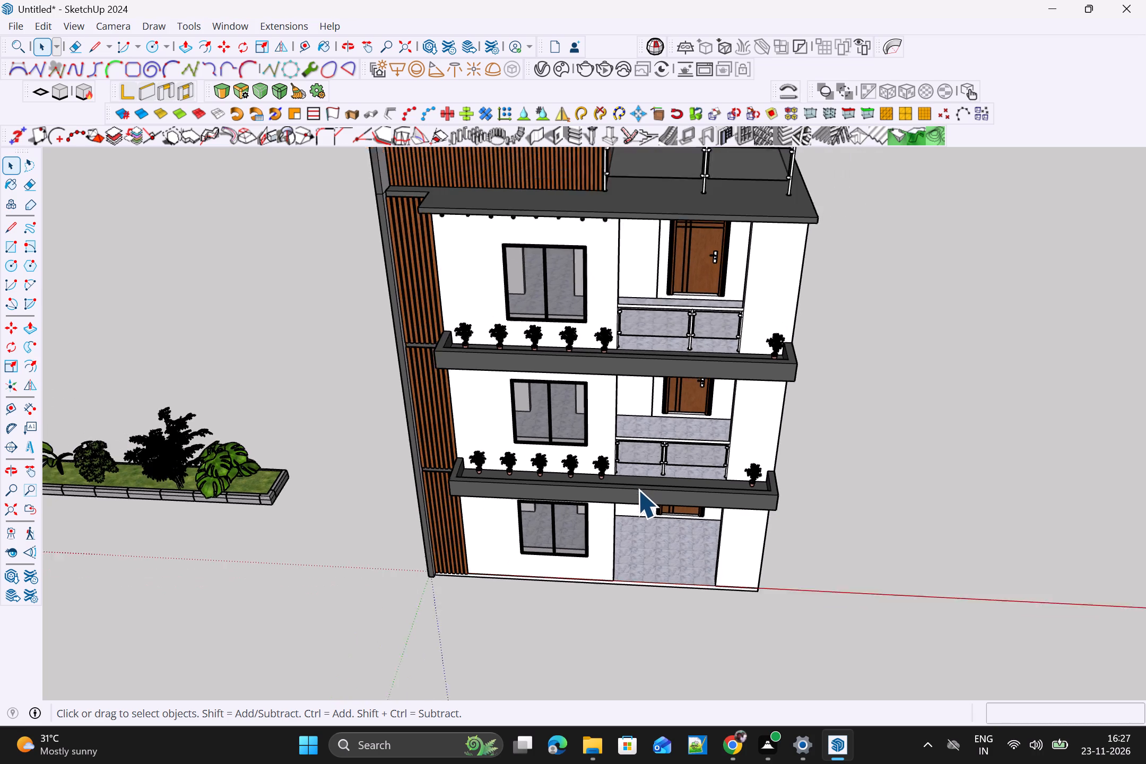
scroll(638, 490, "down", 1)
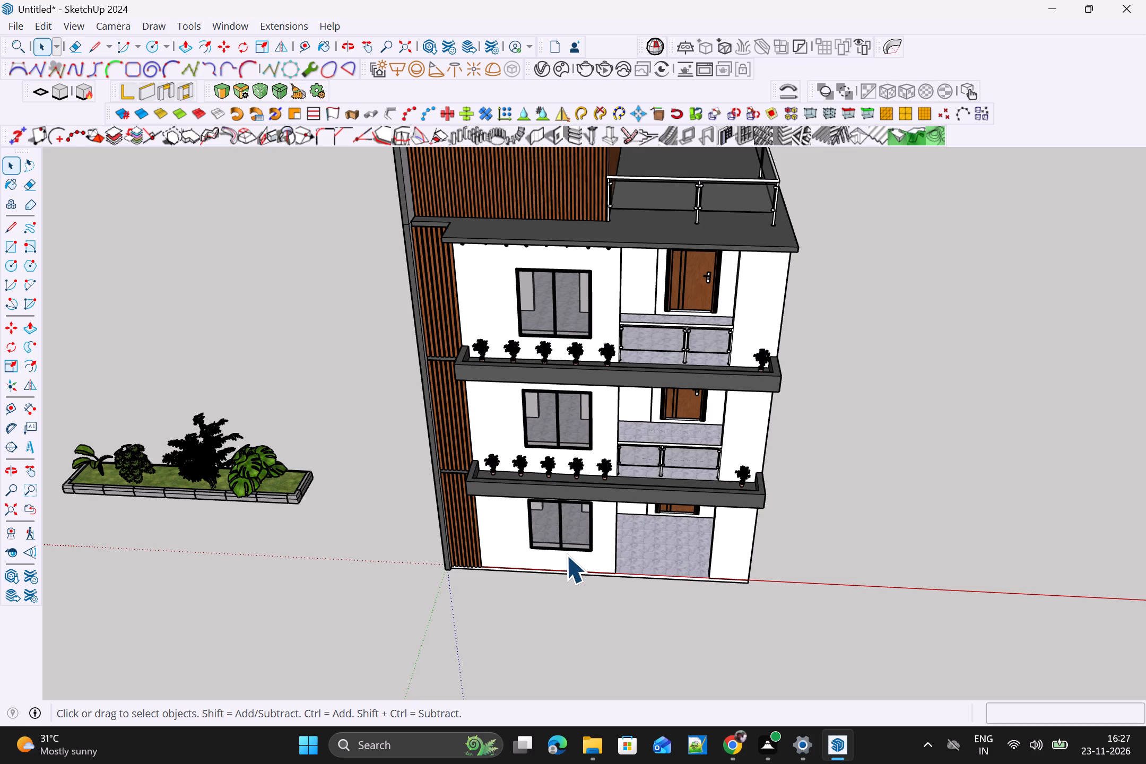
scroll(603, 567, "up", 2)
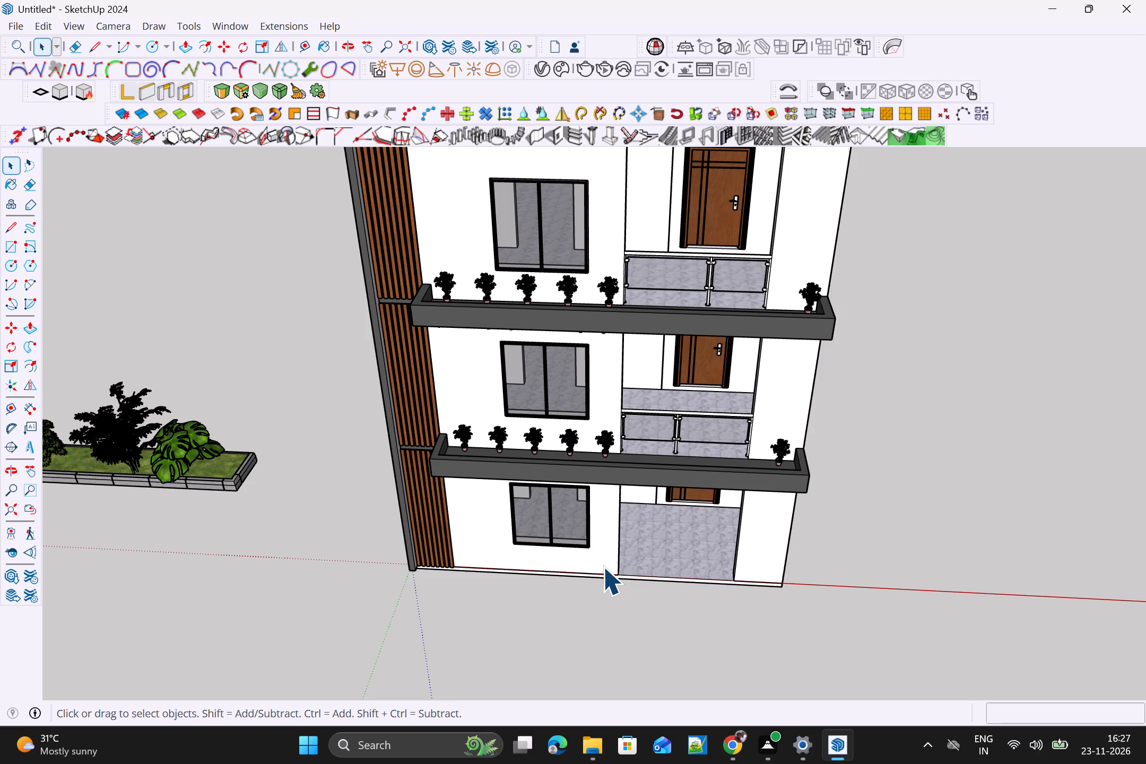
scroll(603, 567, "up", 1)
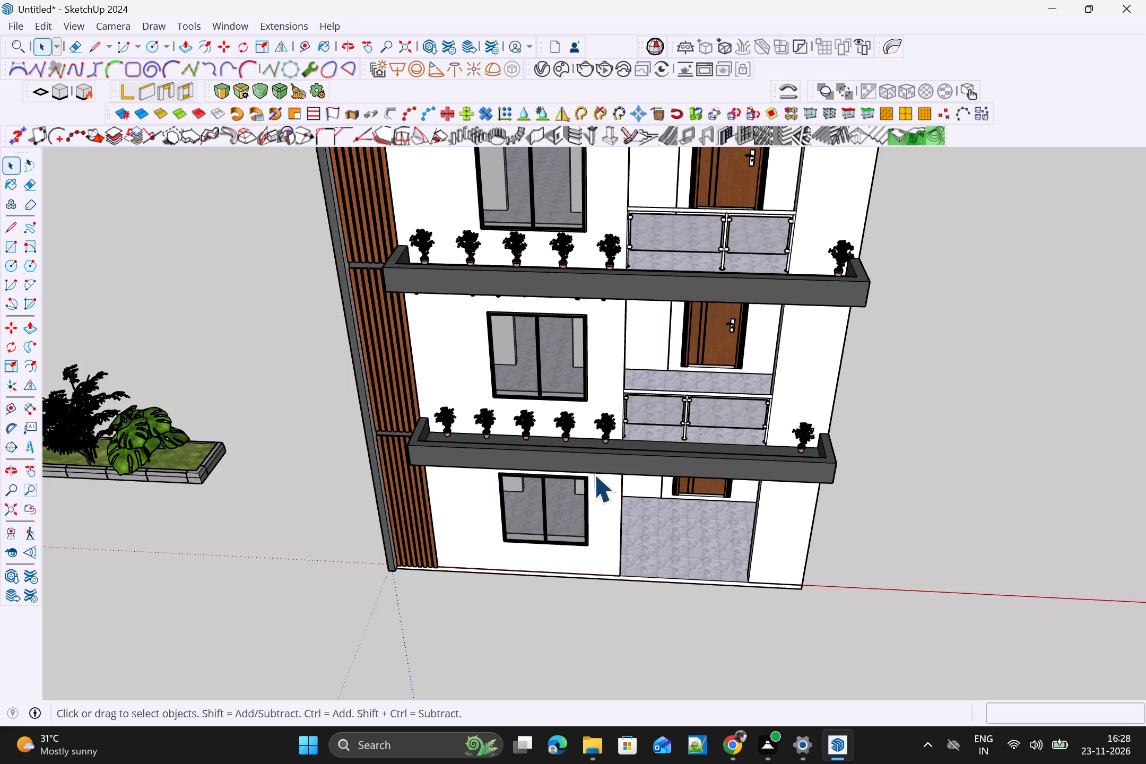
scroll(534, 421, "down", 2)
scroll(596, 435, "down", 1)
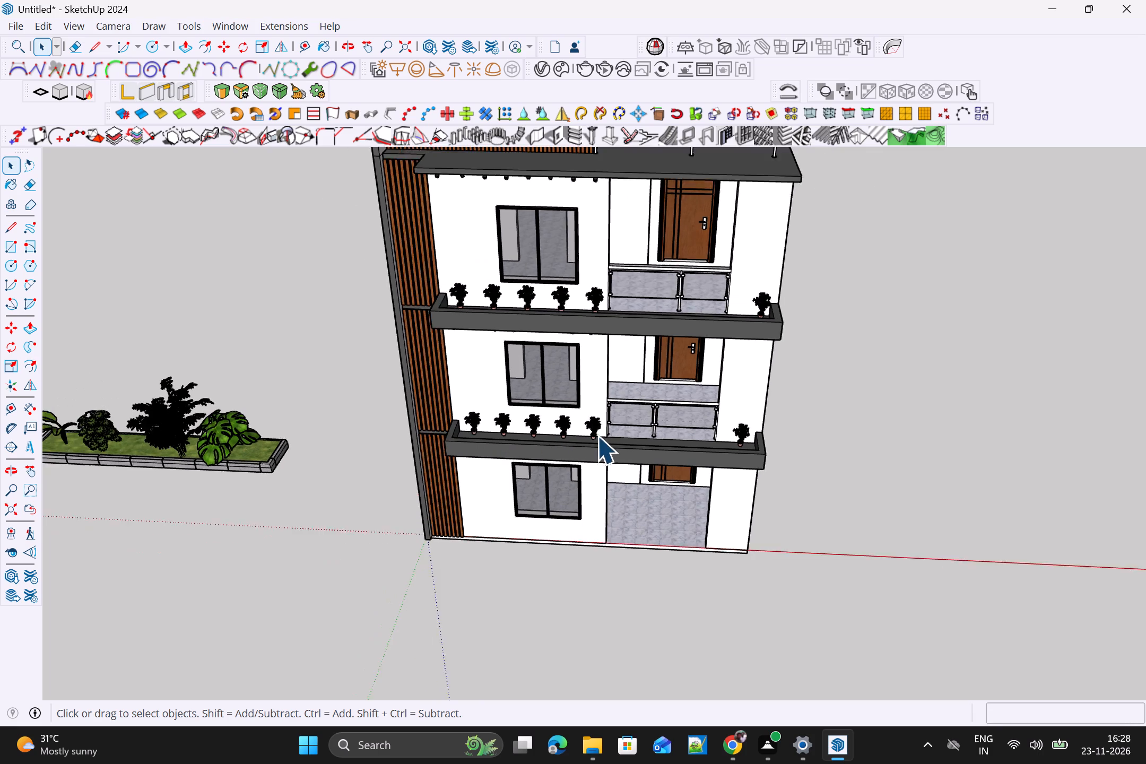
scroll(597, 436, "down", 2)
Move the single potted plant at the lower ledge's far end, beyond the balcony, about 1' 3" to reseat it on the ledge.
scroll(699, 494, "up", 3)
scroll(739, 510, "up", 1)
middle_click_drag(745, 487, 760, 366)
scroll(697, 567, "up", 3)
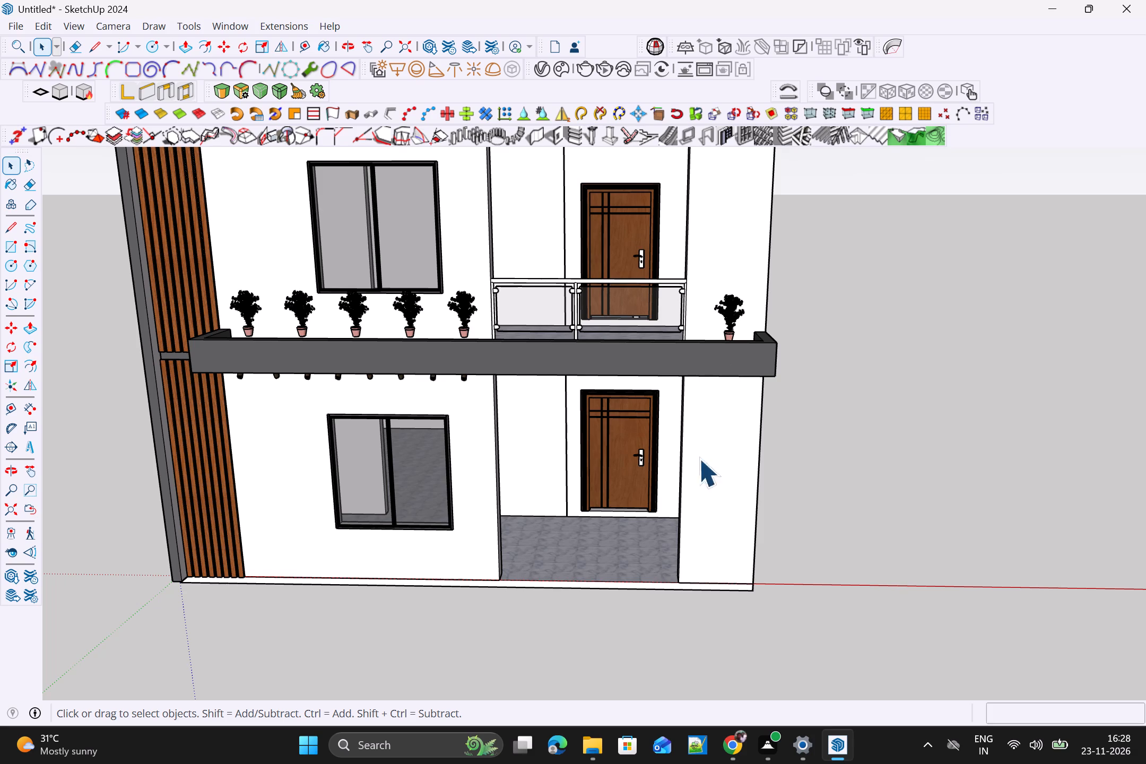
scroll(684, 258, "up", 6)
middle_click_drag(761, 591, 737, 718)
scroll(737, 718, "up", 1)
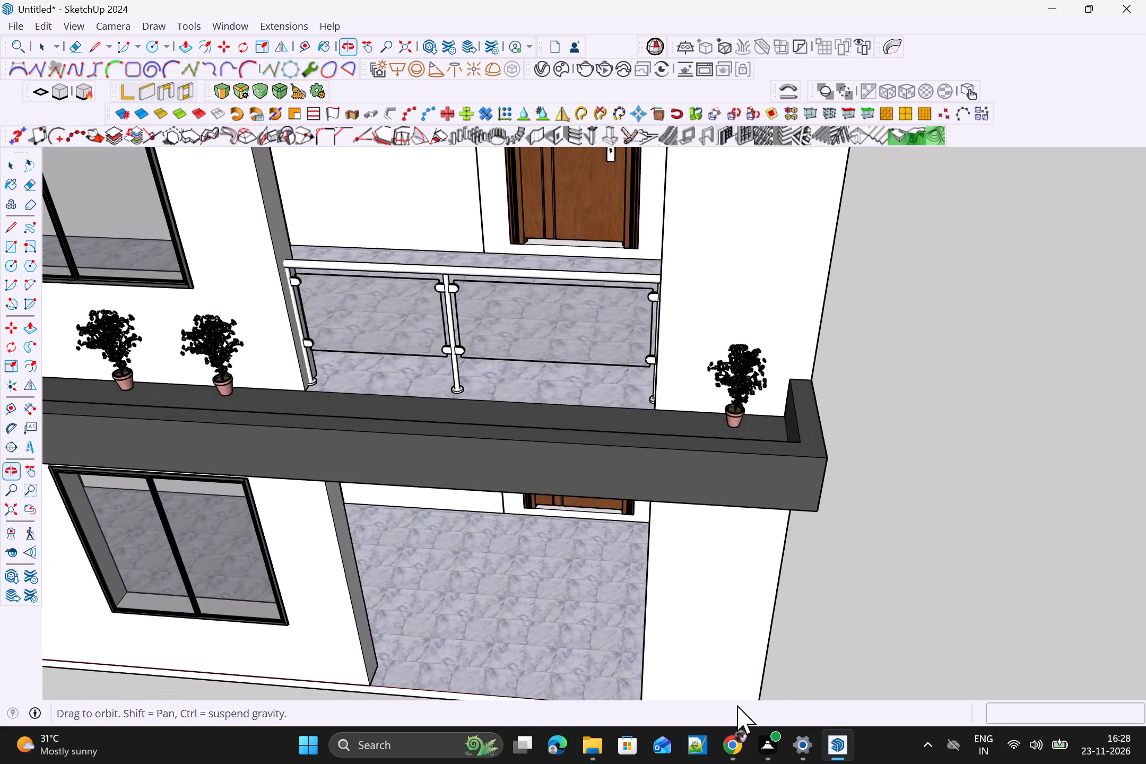
scroll(742, 359, "up", 9)
scroll(1030, 637, "up", 1)
scroll(989, 602, "down", 1)
scroll(617, 459, "up", 1)
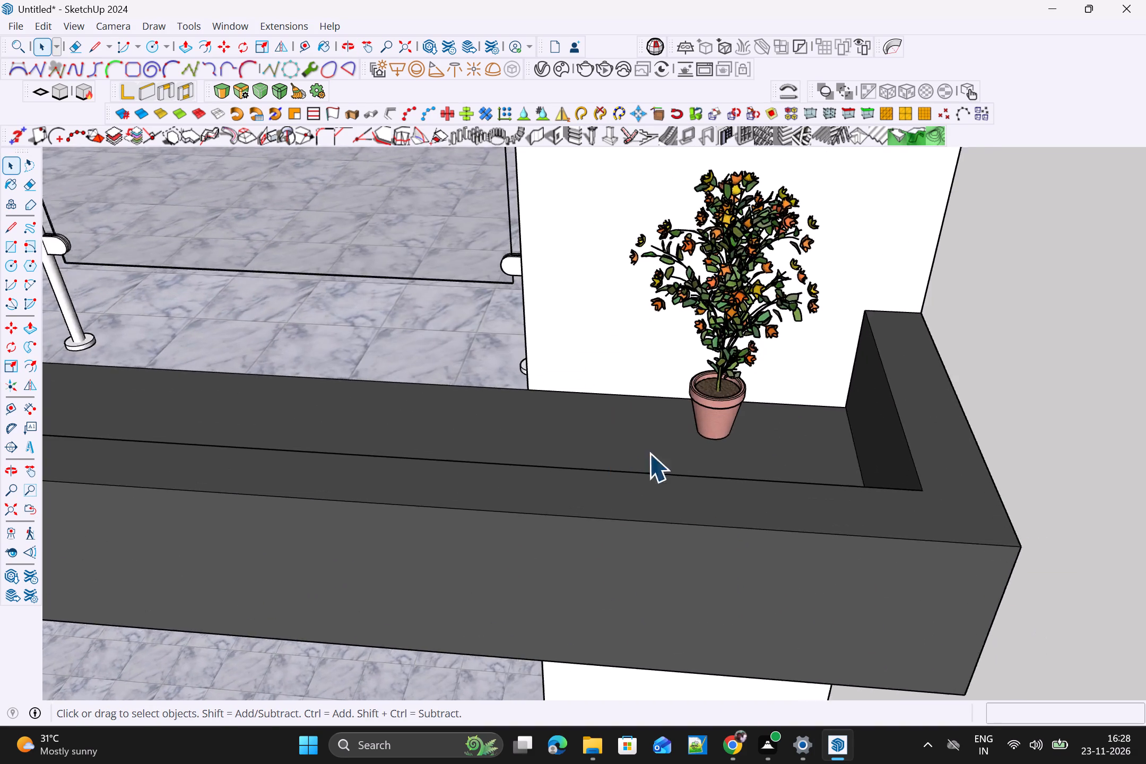
scroll(649, 453, "up", 6)
left_click(766, 408)
scroll(763, 416, "up", 5)
scroll(760, 427, "down", 2)
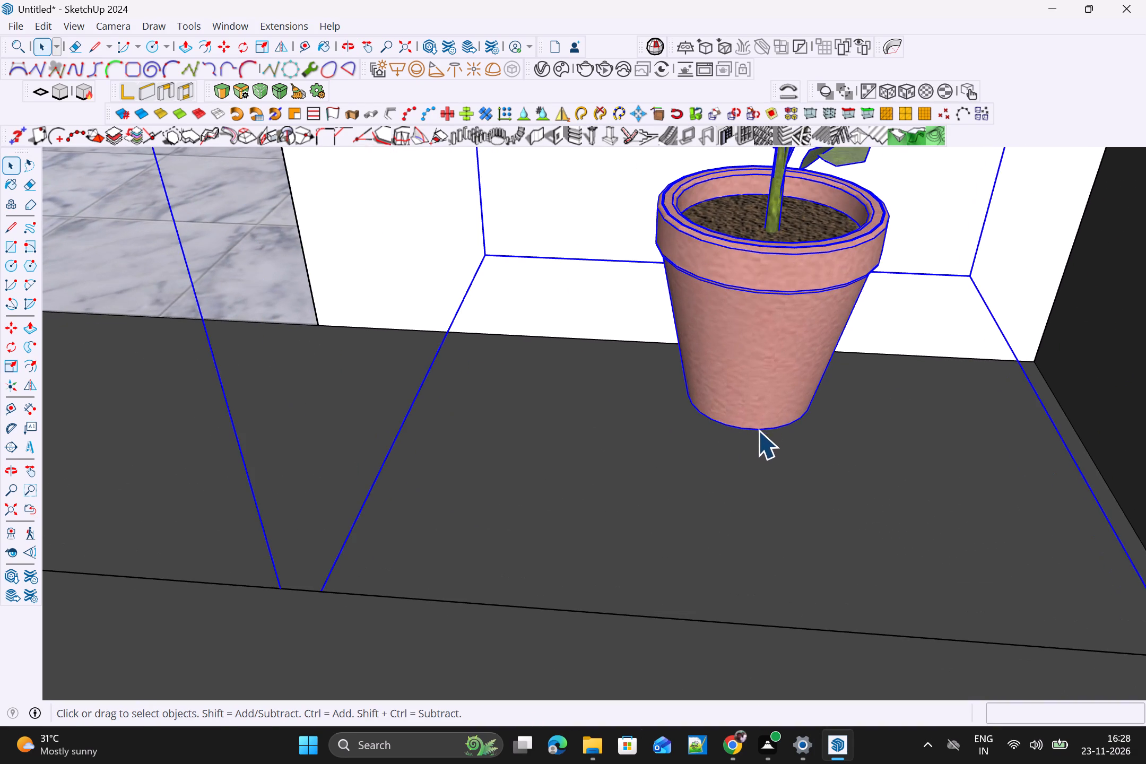
scroll(758, 430, "down", 9)
middle_click_drag(639, 454, 919, 565)
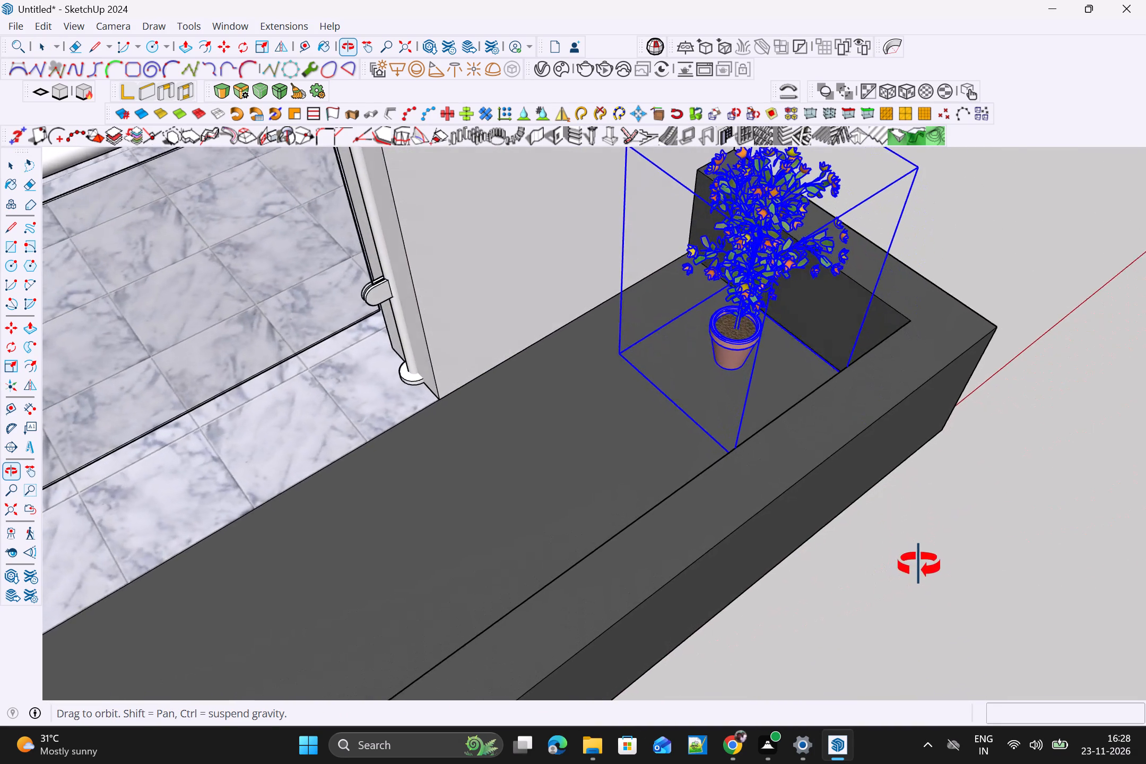
middle_click_drag(919, 565, 808, 432)
scroll(631, 362, "up", 2)
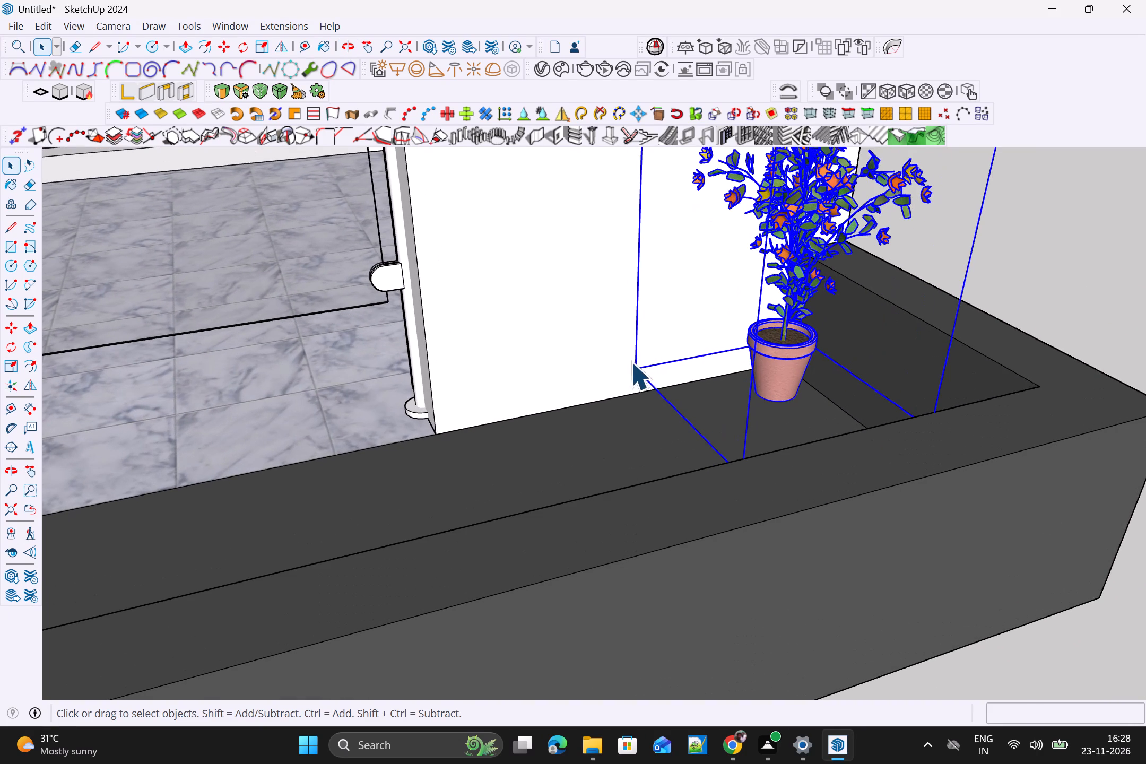
key("m")
left_click(636, 367)
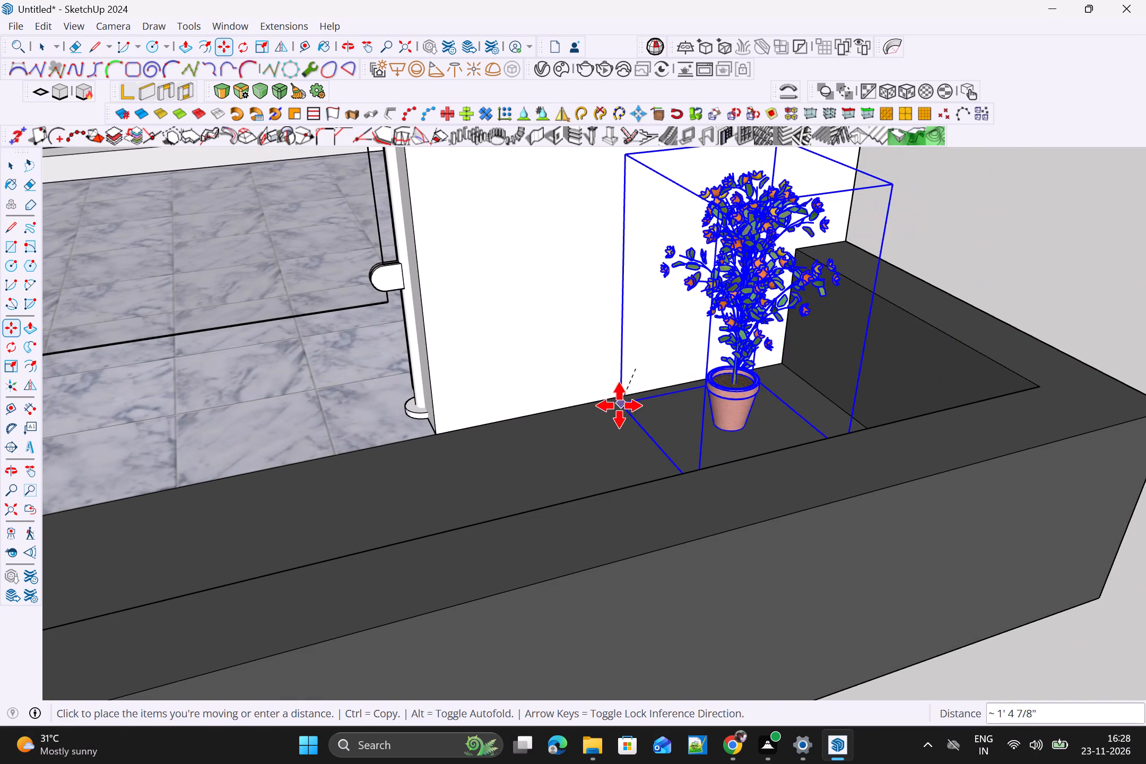
left_click(621, 416)
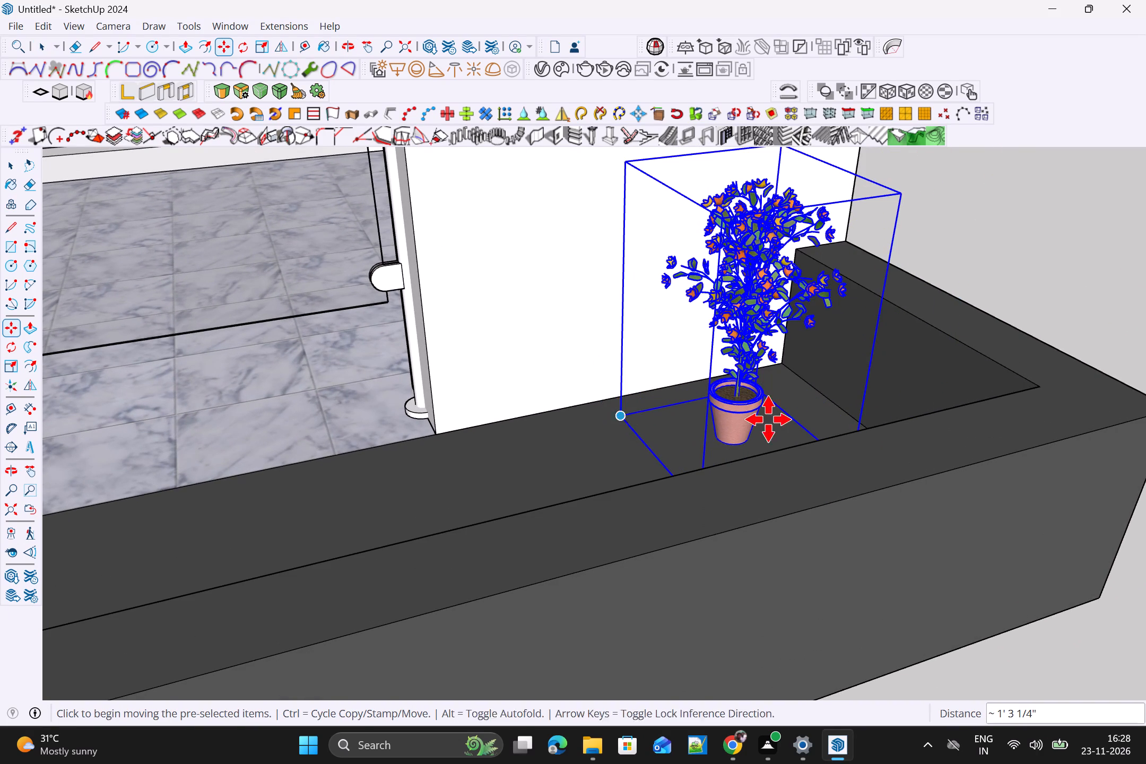
Examine how the upper ledge's single end plant sits and review the whole building, ending with nothing selected.
scroll(768, 423, "down", 12)
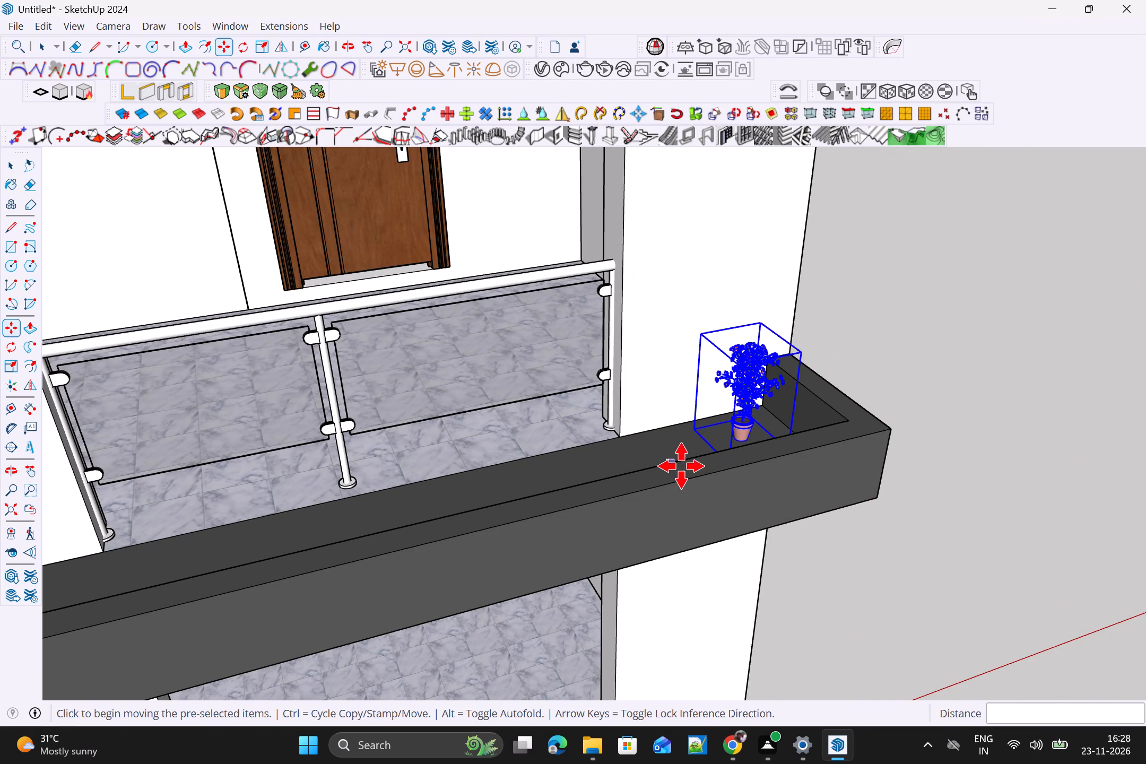
scroll(683, 467, "down", 11)
scroll(739, 574, "up", 1)
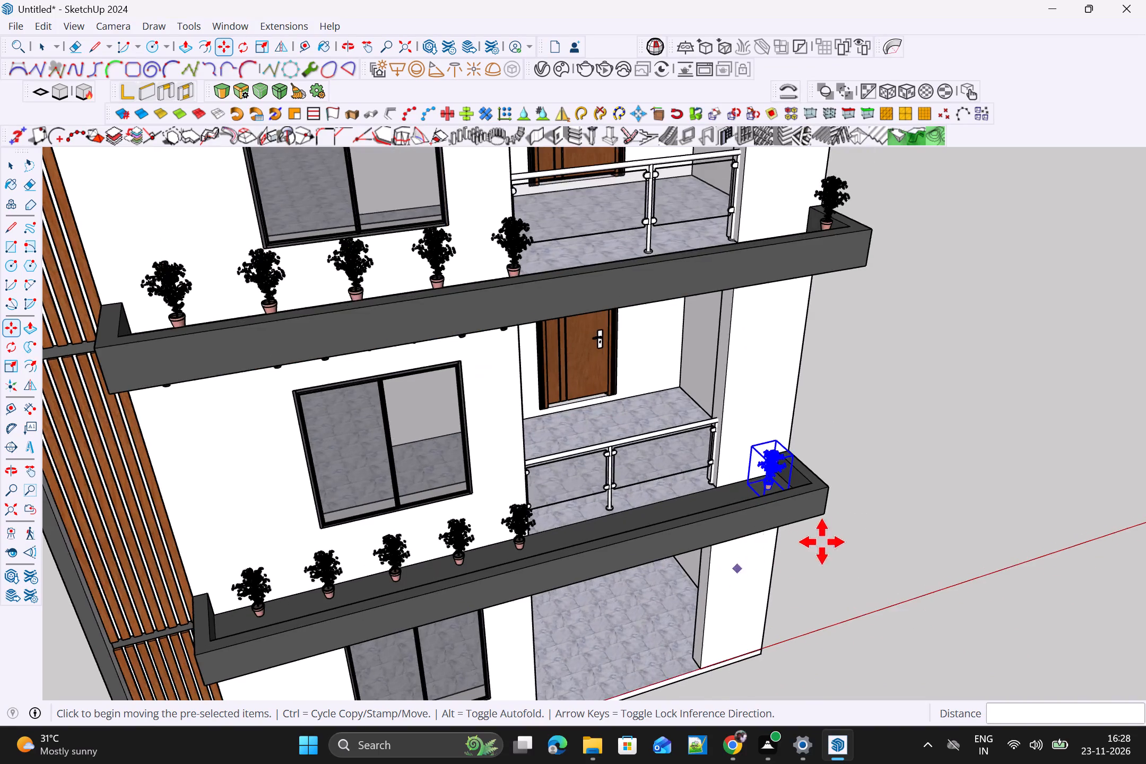
scroll(822, 541, "up", 4)
scroll(776, 570, "up", 1)
scroll(739, 456, "down", 15)
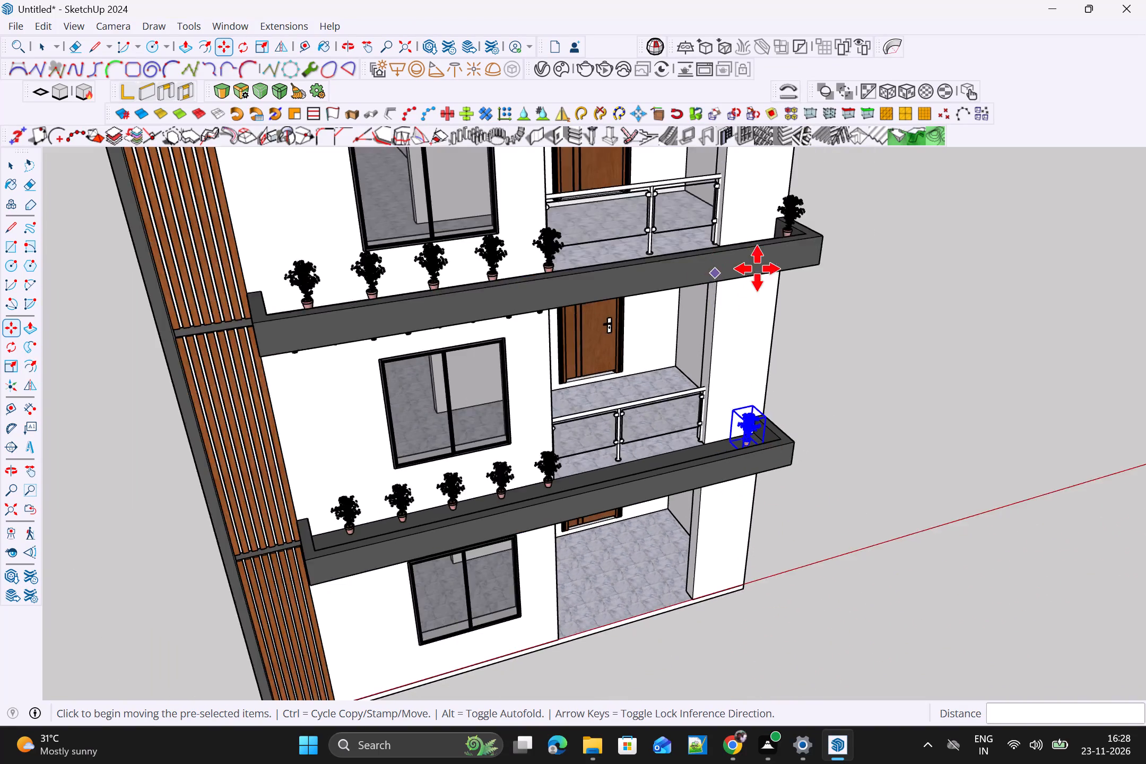
middle_click_drag(777, 272, 728, 441, "shift")
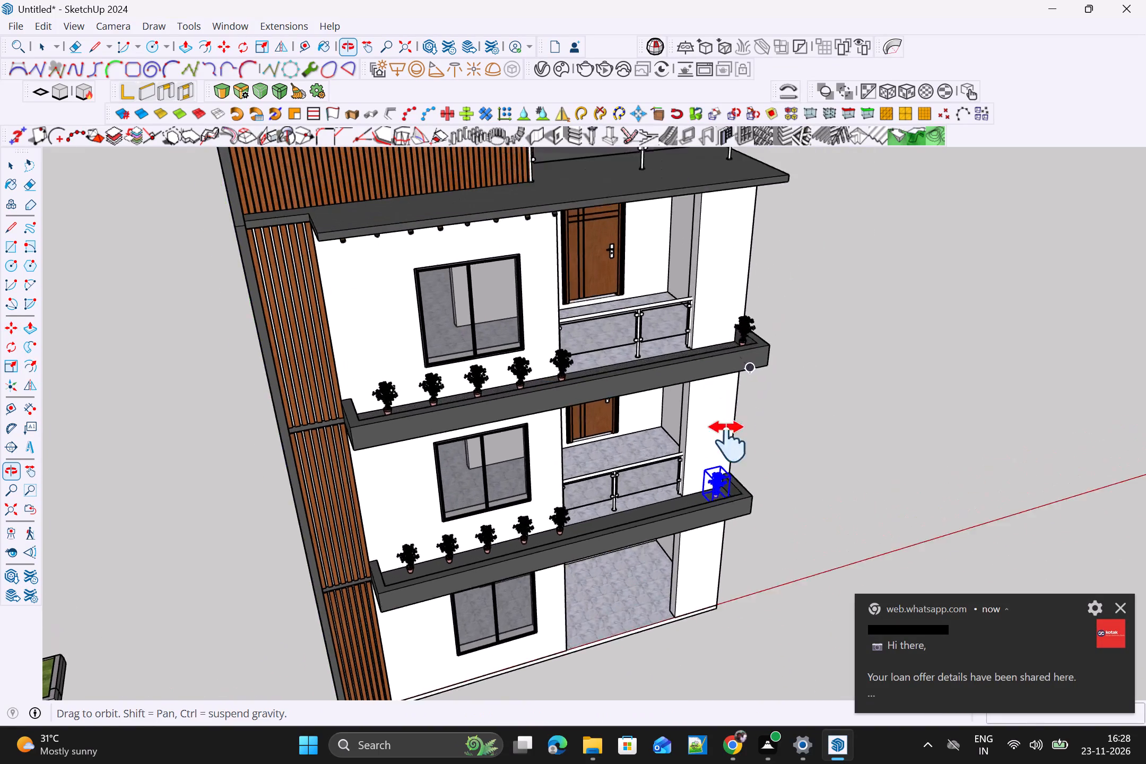
middle_click_drag(728, 441, 729, 439, "shift")
scroll(734, 424, "up", 20)
scroll(734, 424, "up", 2)
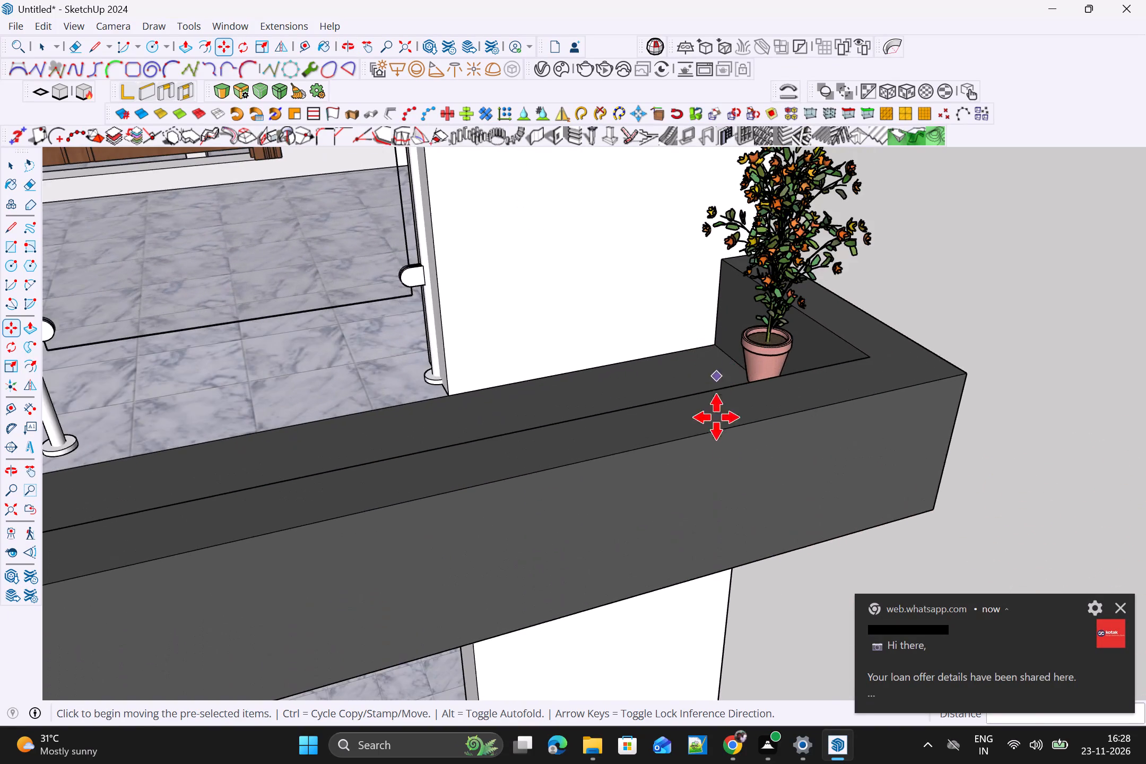
middle_click_drag(819, 541, 877, 618)
scroll(834, 557, "up", 1)
scroll(667, 331, "up", 2)
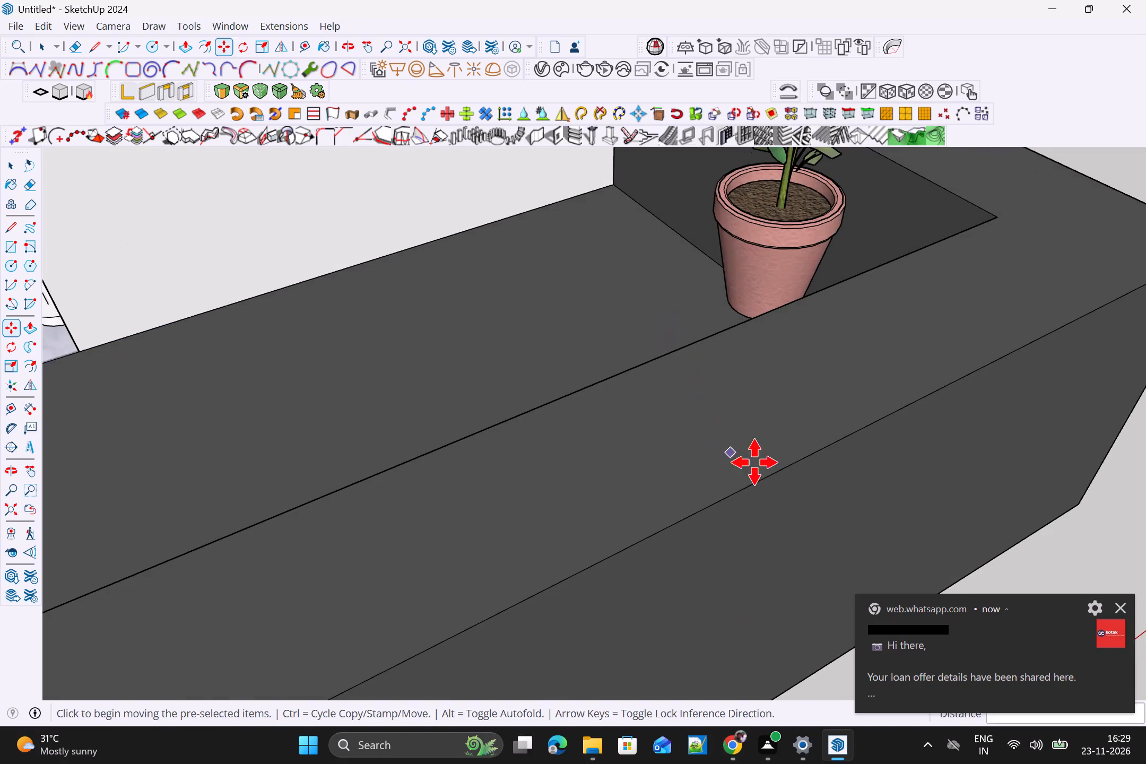
middle_click_drag(777, 468, 682, 458)
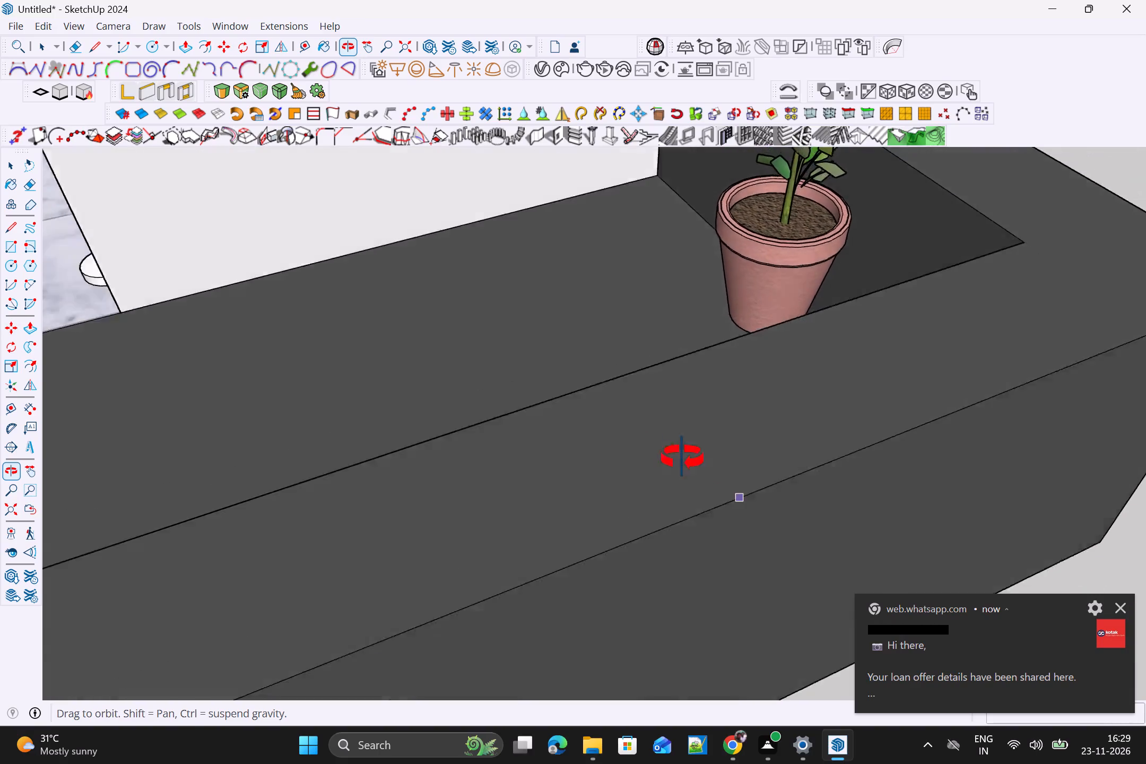
middle_click_drag(682, 458, 541, 378)
scroll(581, 370, "down", 12)
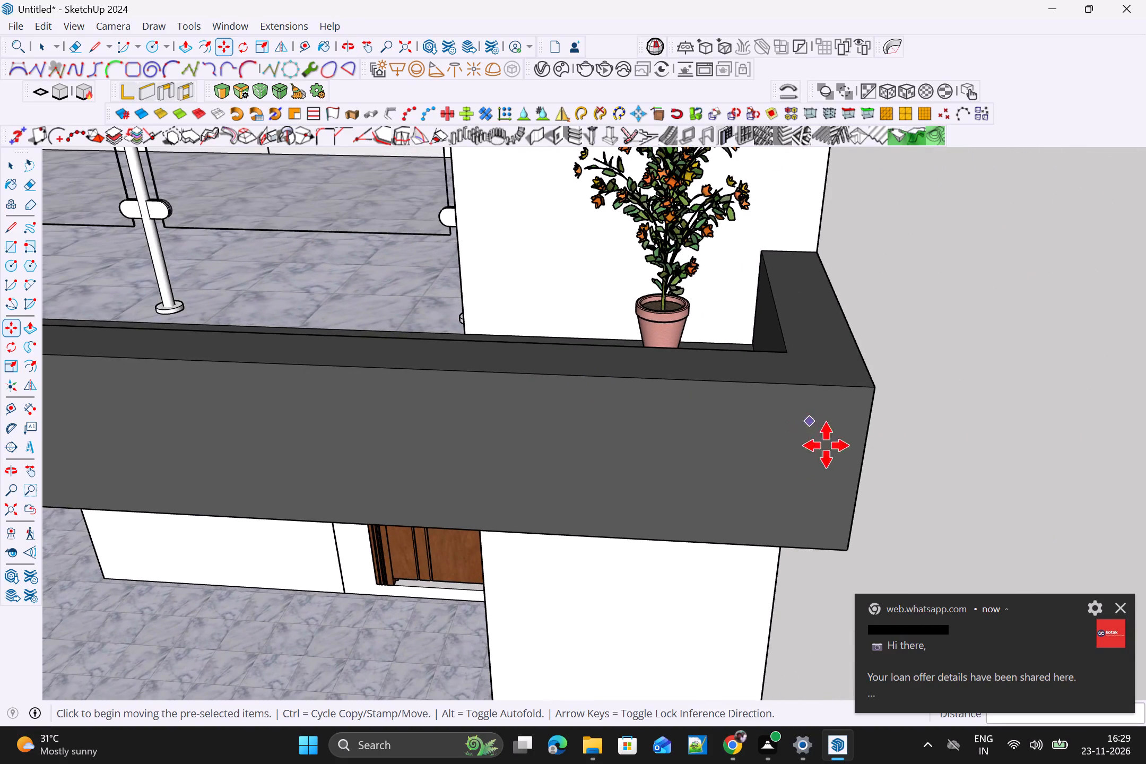
left_click(1121, 606)
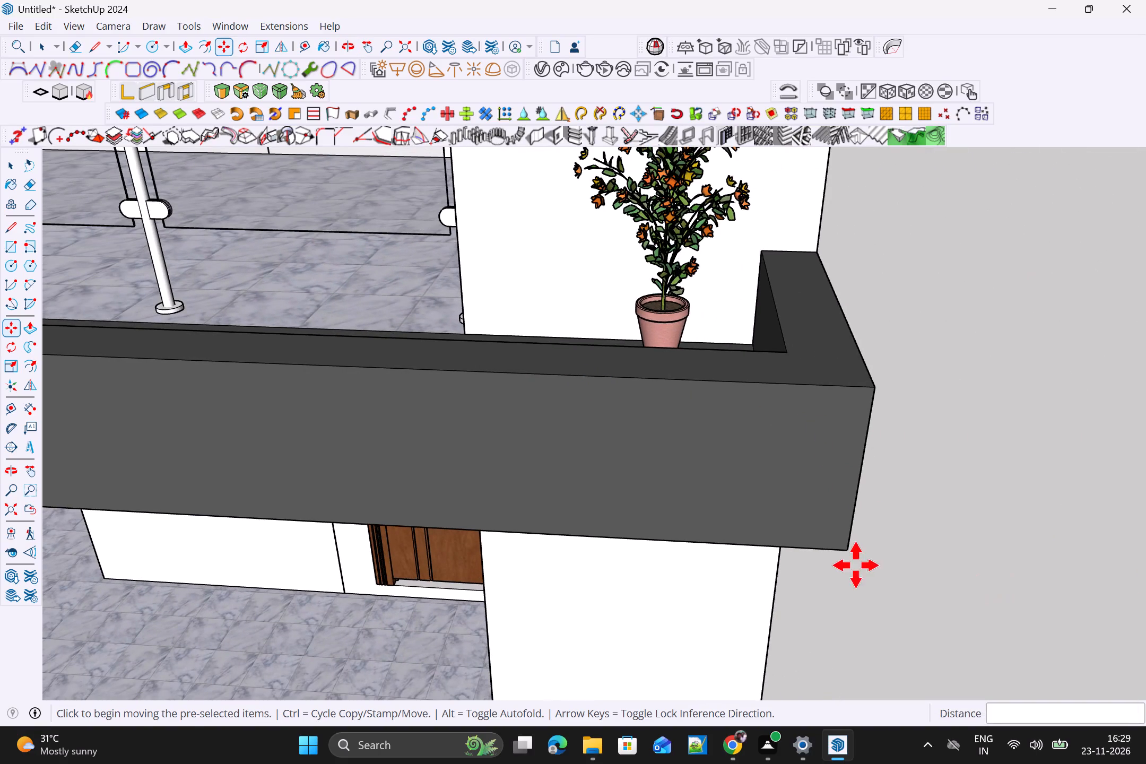
scroll(856, 565, "down", 14)
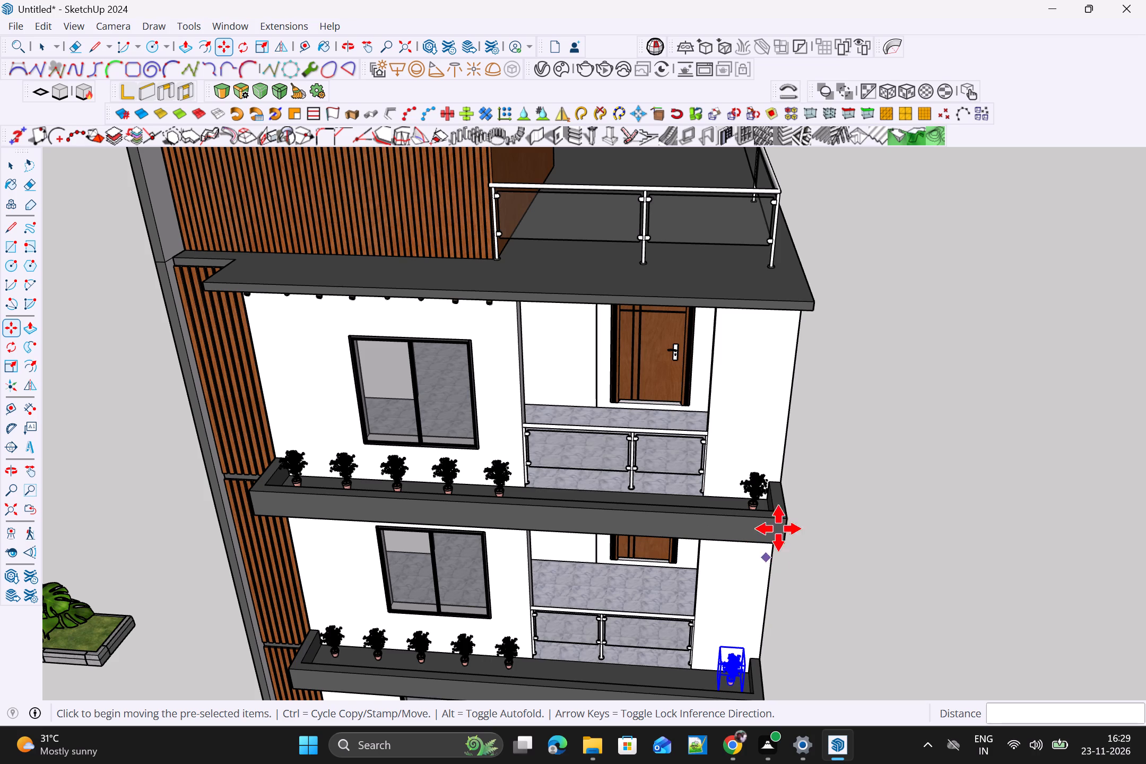
key("space")
scroll(799, 475, "down", 4)
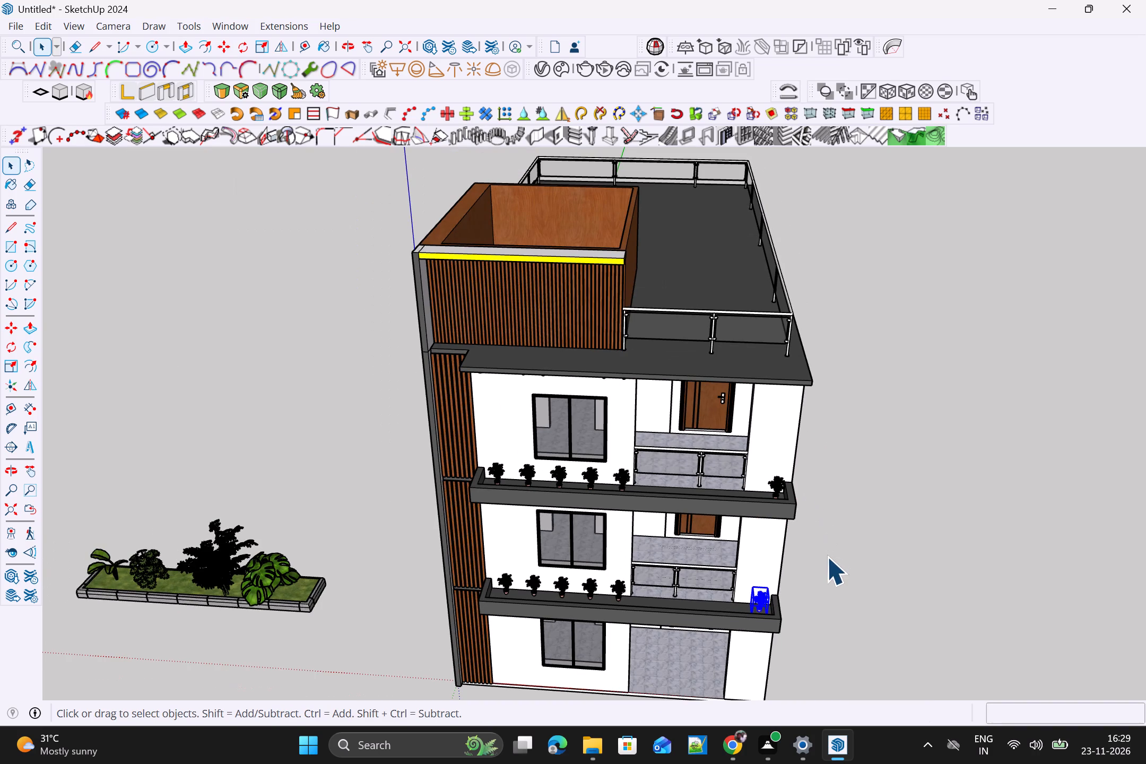
left_click(822, 567)
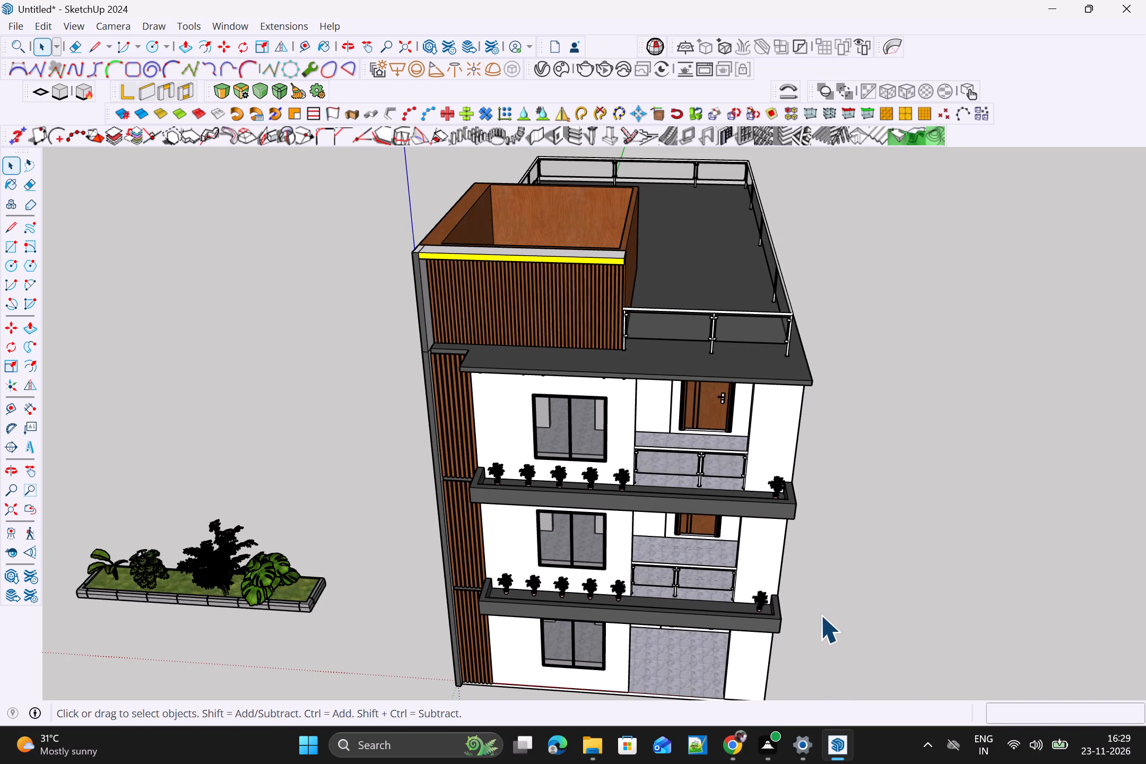
Examine the whole front elevation and its ledge plants from high, level and distant viewpoints.
scroll(821, 603, "down", 3)
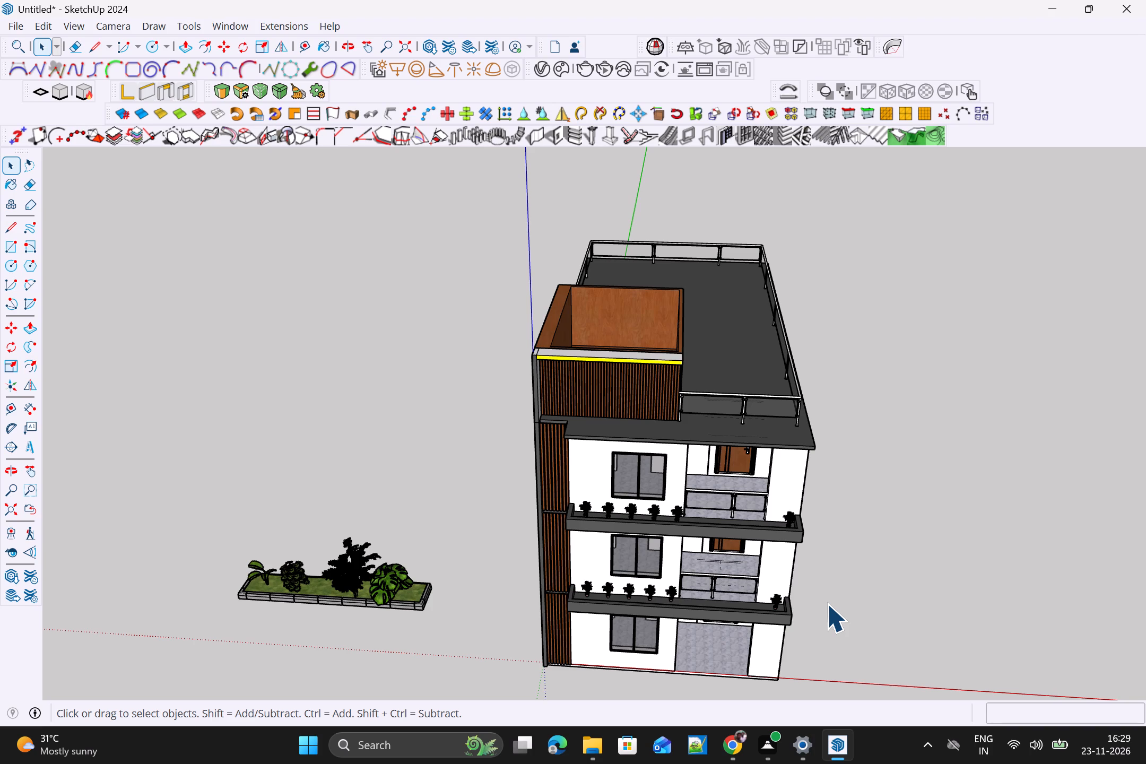
scroll(827, 604, "down", 2)
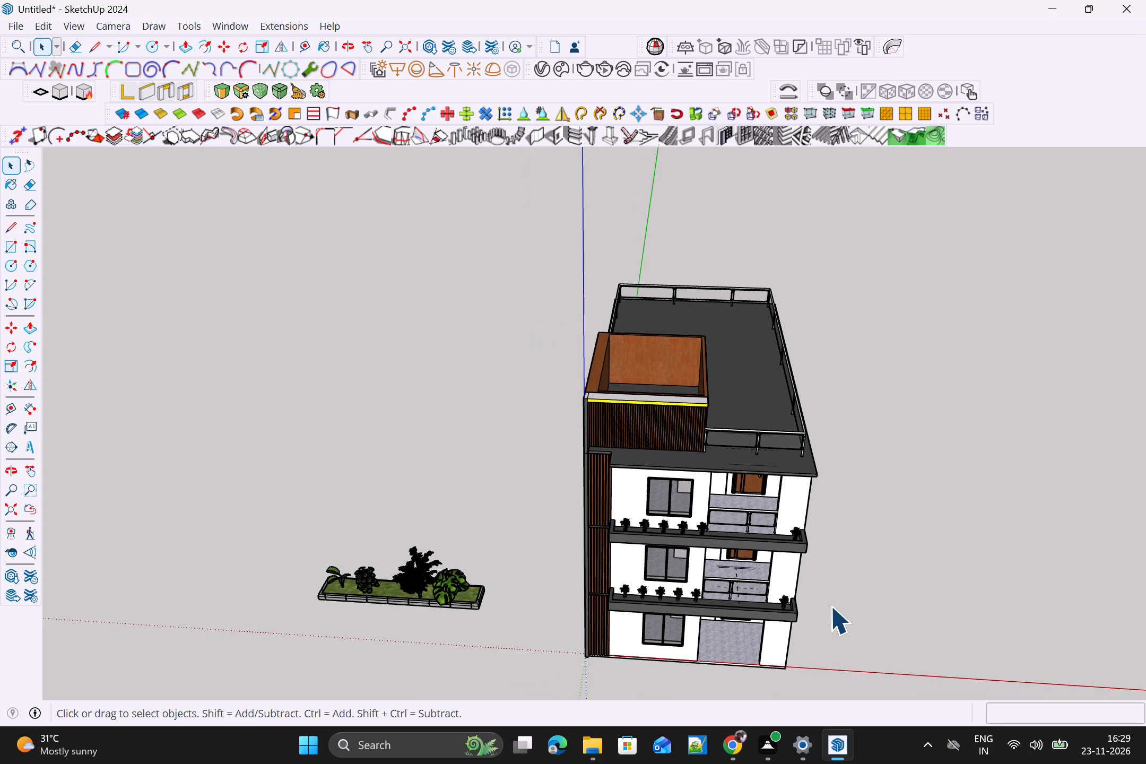
middle_click_drag(820, 616, 837, 450, "ctrl")
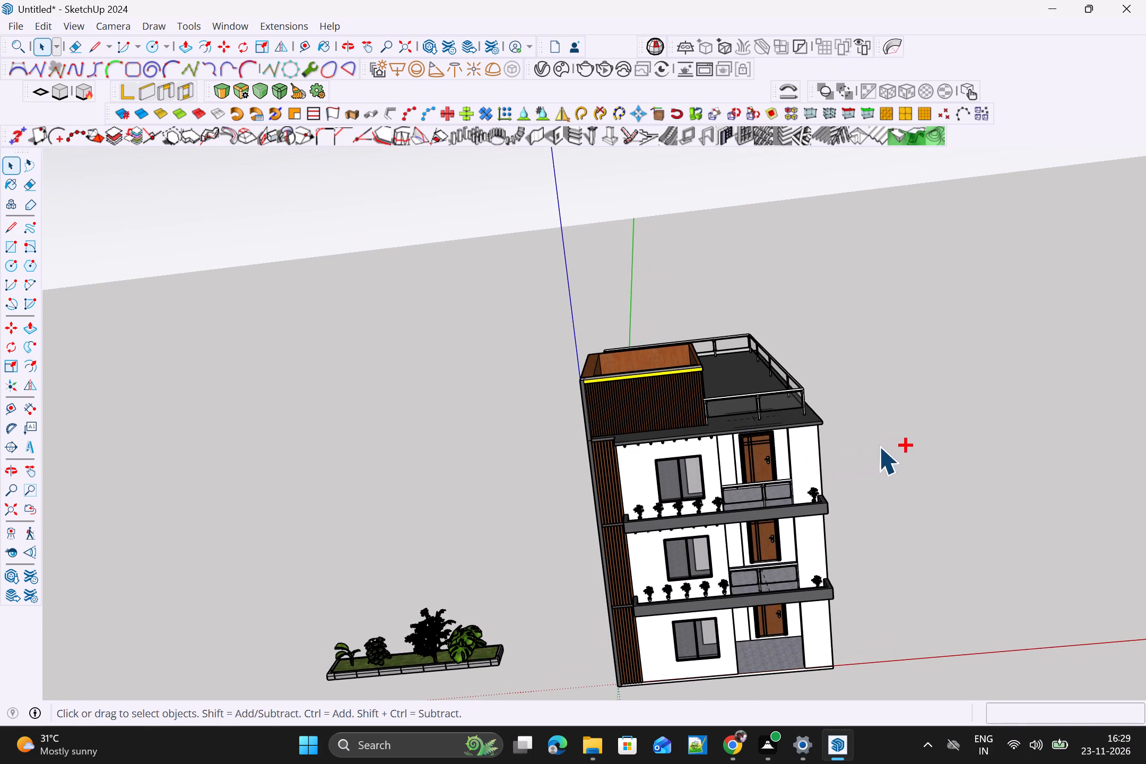
scroll(886, 518, "down", 4)
middle_click_drag(829, 622, 760, 622)
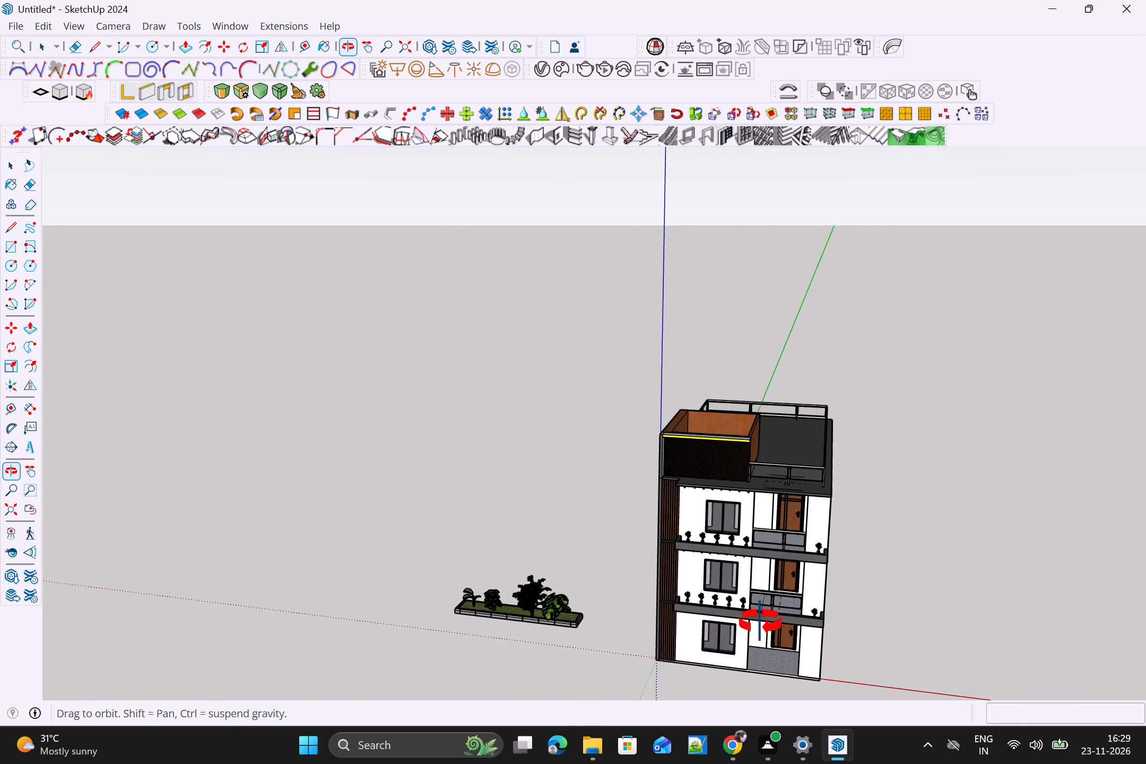
middle_click_drag(760, 622, 777, 572)
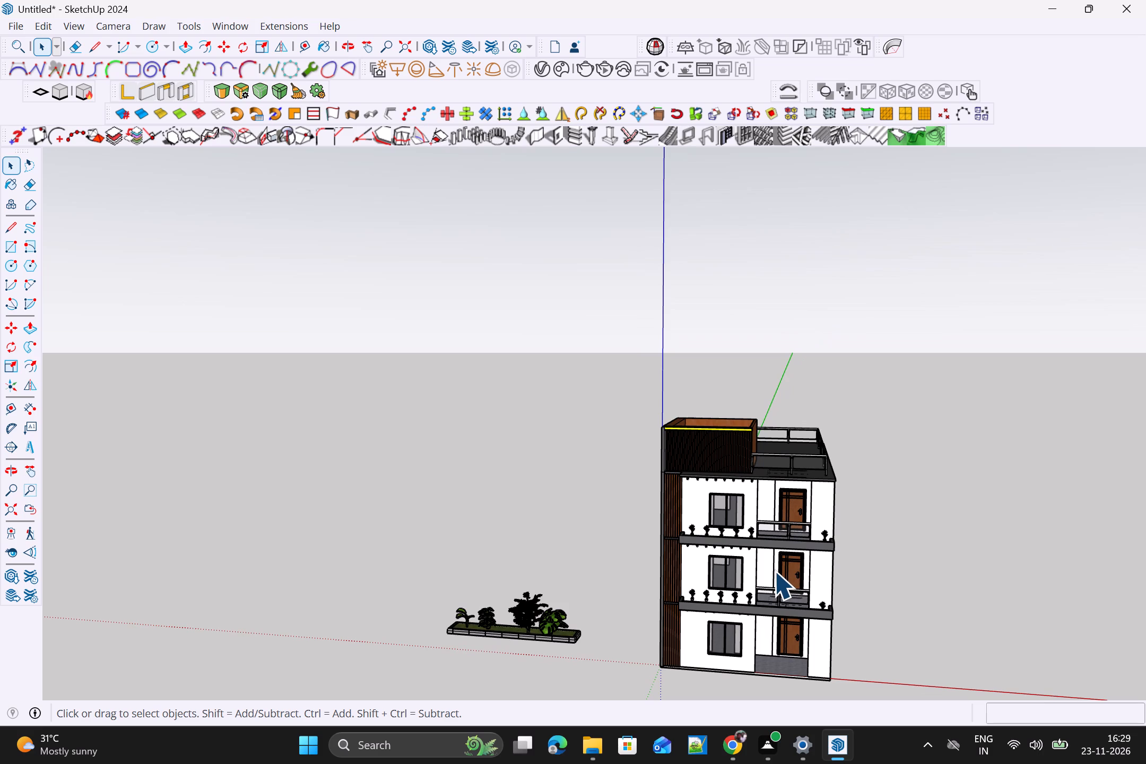
scroll(771, 568, "down", 3)
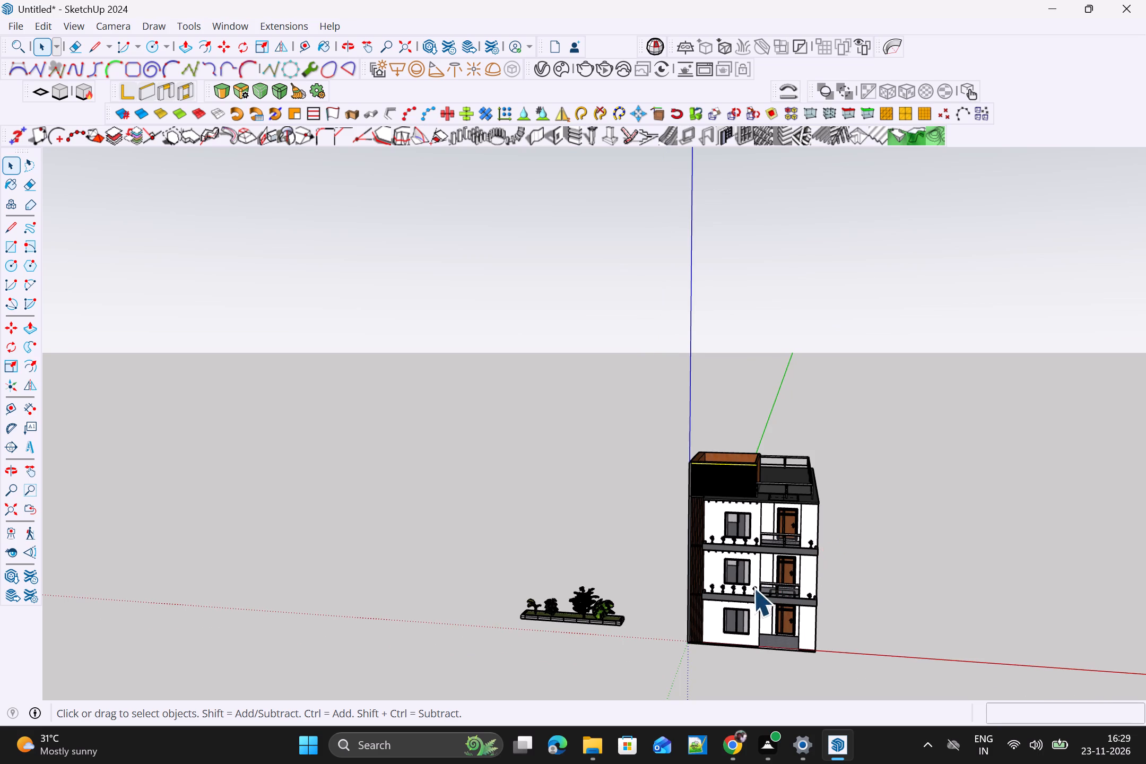
scroll(725, 602, "up", 4)
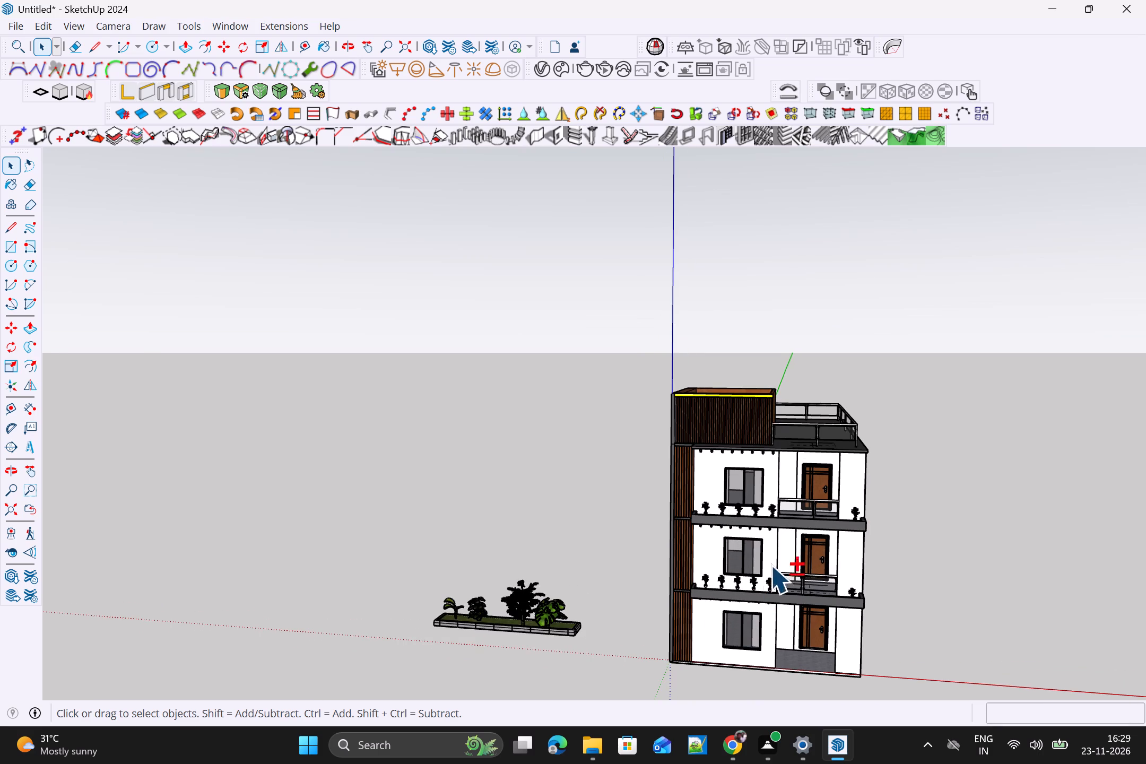
scroll(724, 570, "up", 3, "shift")
scroll(716, 574, "down", 5)
scroll(751, 600, "up", 1, "shift")
middle_click_drag(768, 587, 783, 563, "shift")
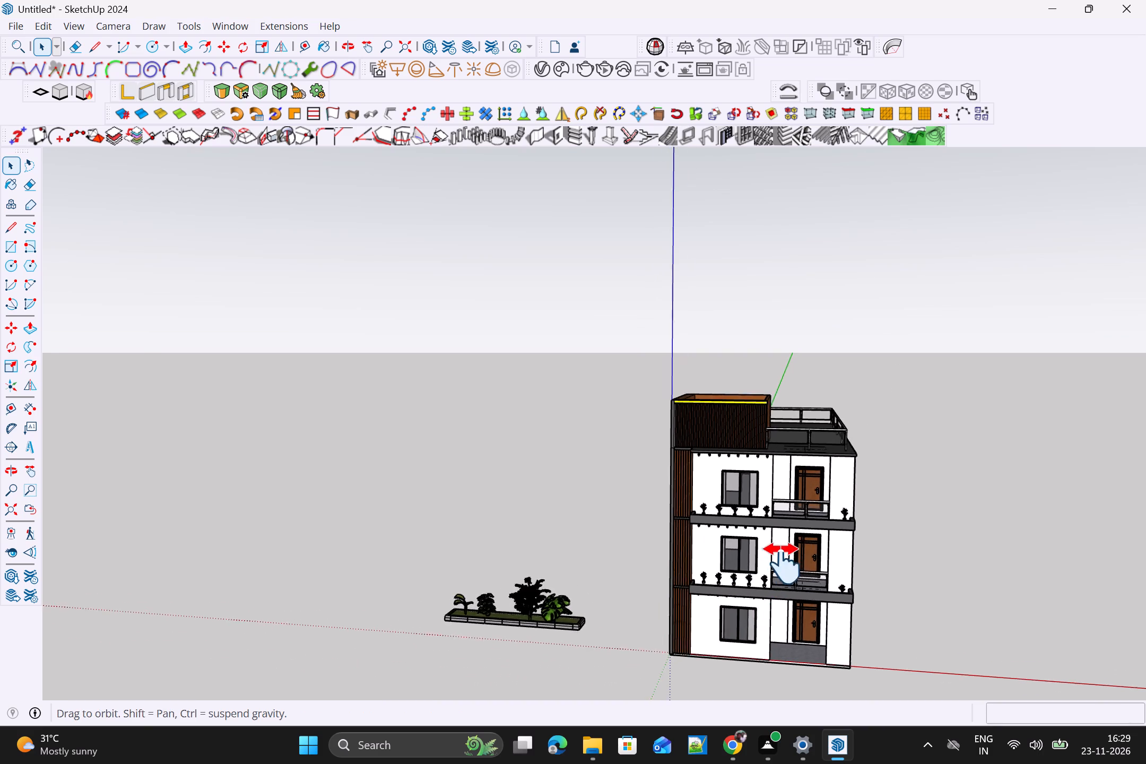
middle_click_drag(783, 563, 806, 534, "shift")
scroll(822, 533, "up", 2)
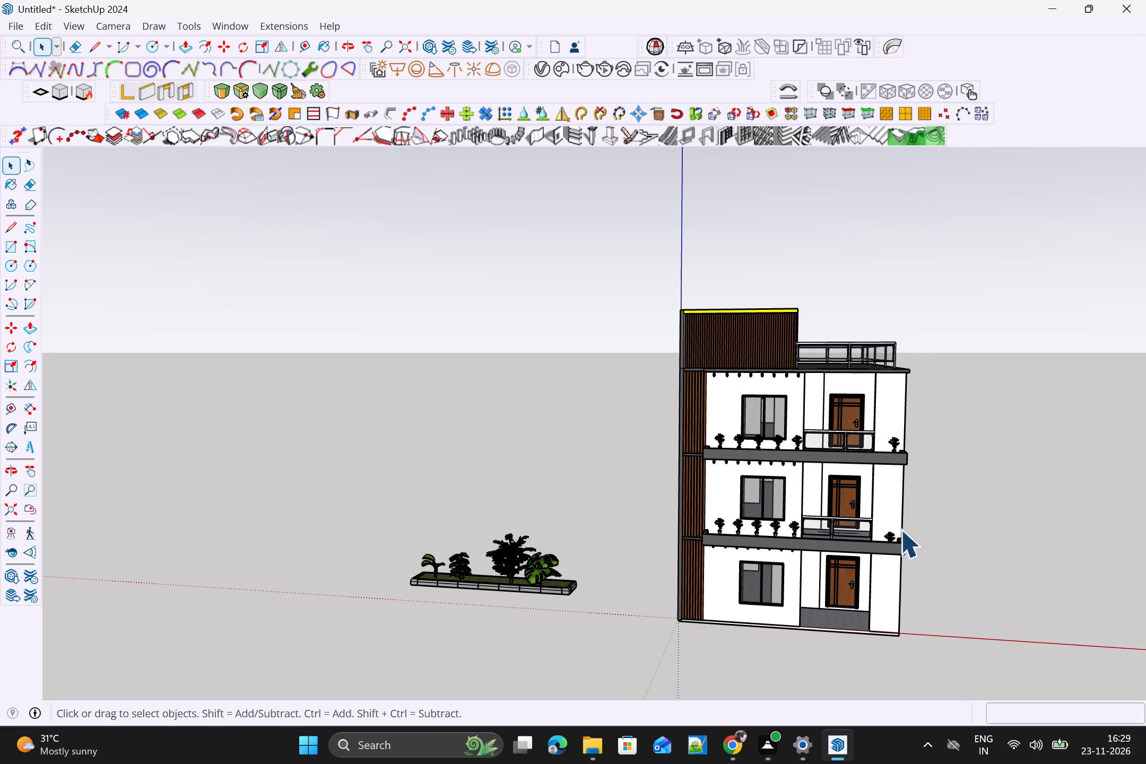
Scale the single end potted plant on the lower ledge vertically to about 1.31 times its height, leaving nothing selected.
scroll(940, 635, "up", 1)
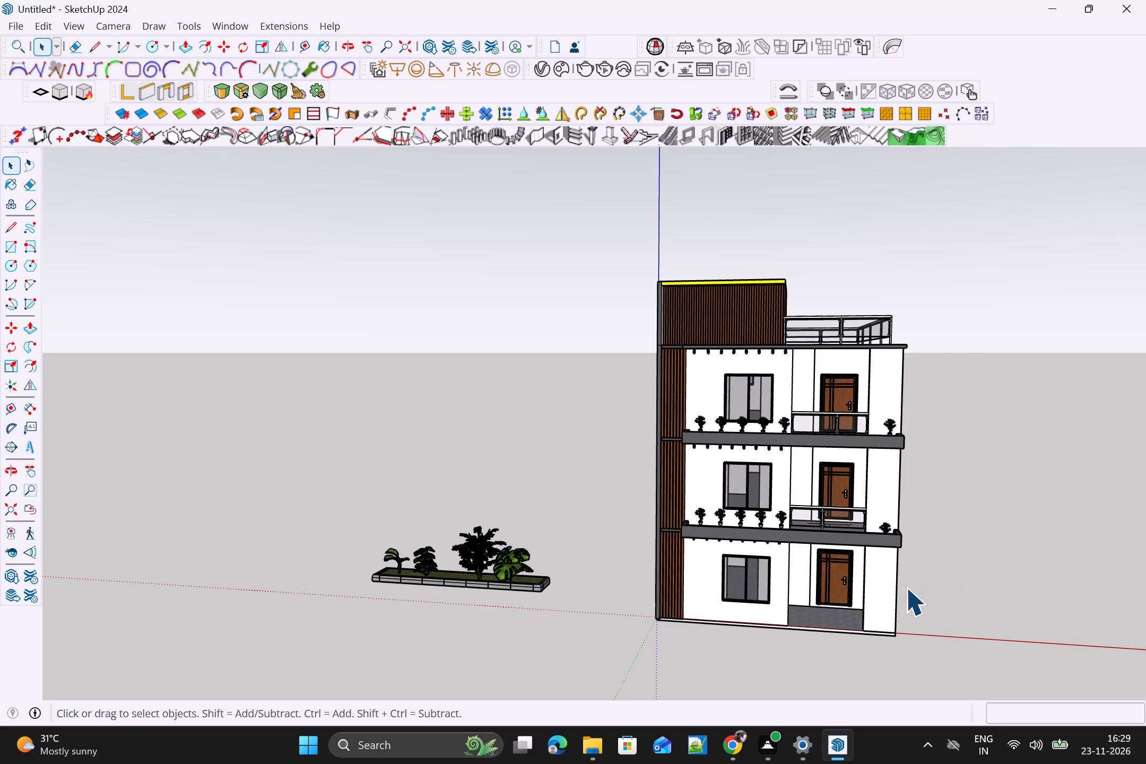
scroll(958, 591, "up", 3)
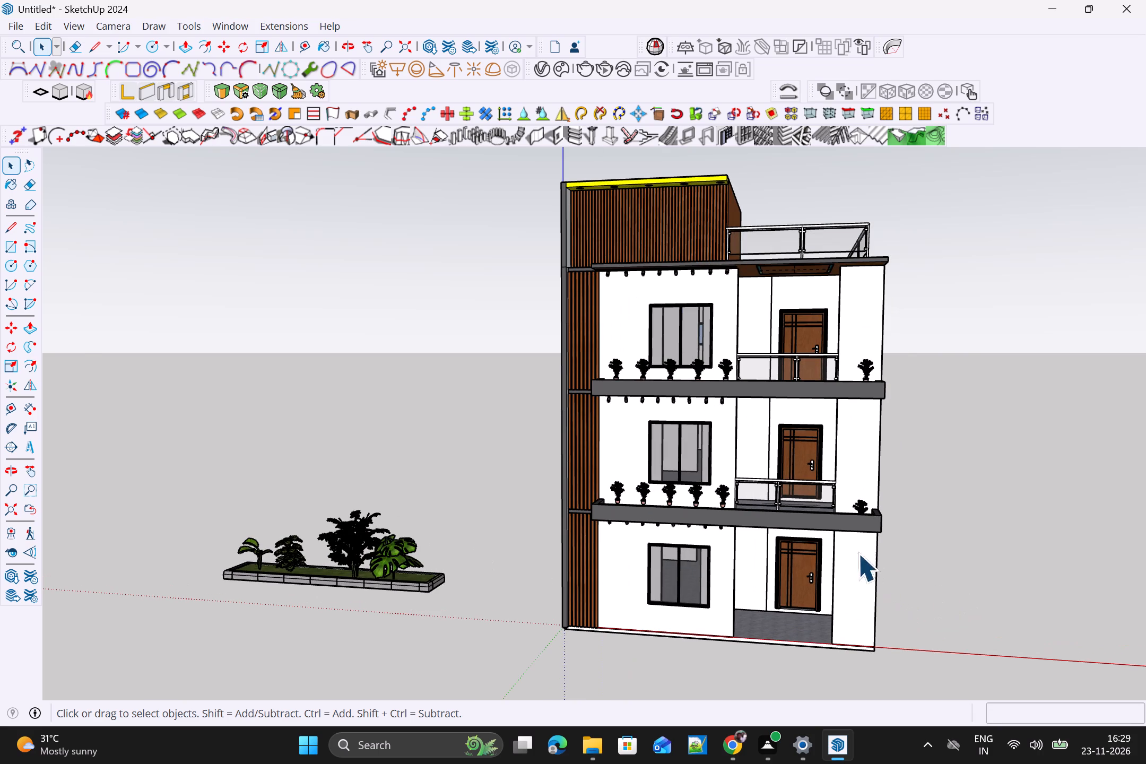
scroll(842, 512, "up", 9)
left_click(871, 508)
scroll(872, 508, "up", 4)
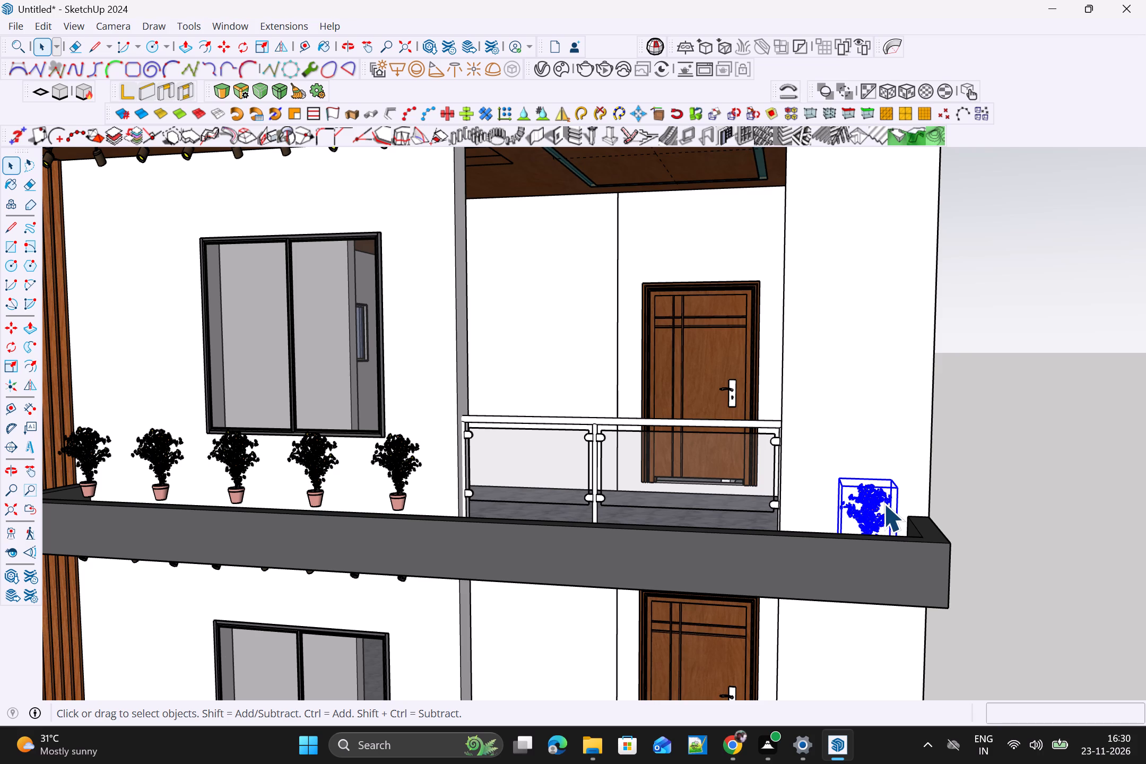
key("s")
scroll(871, 479, "up", 4)
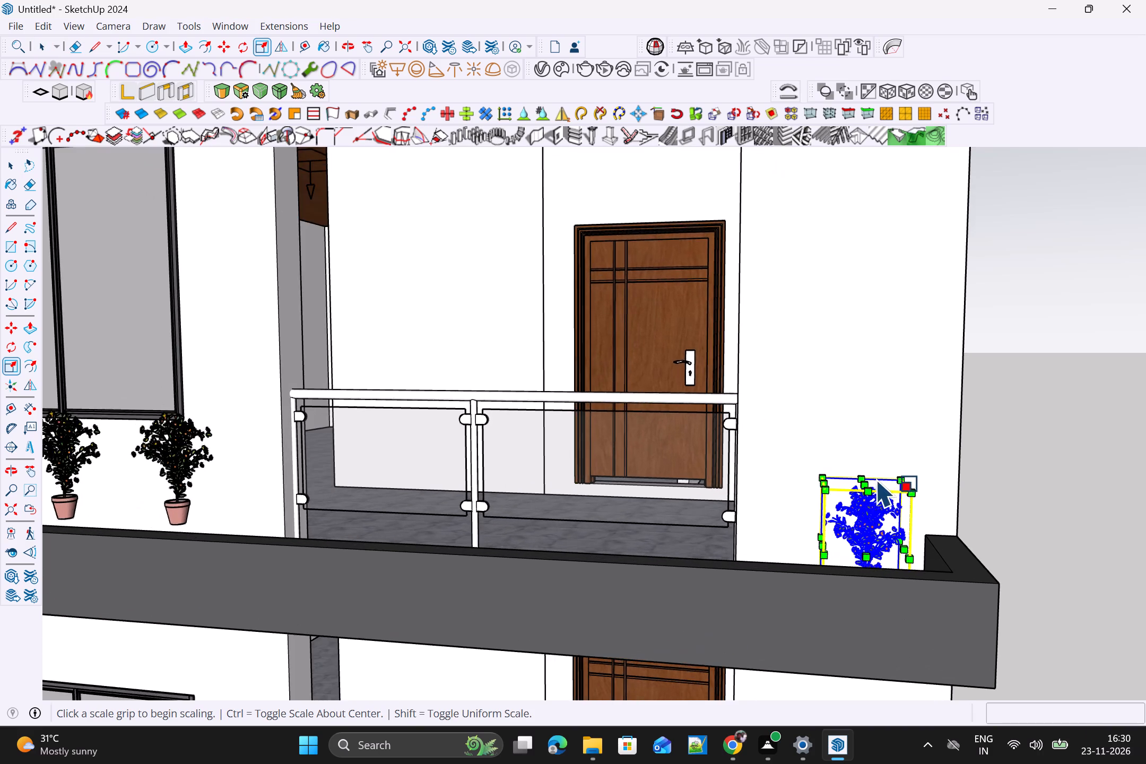
scroll(873, 478, "up", 4)
left_click(861, 492)
scroll(869, 458, "down", 5)
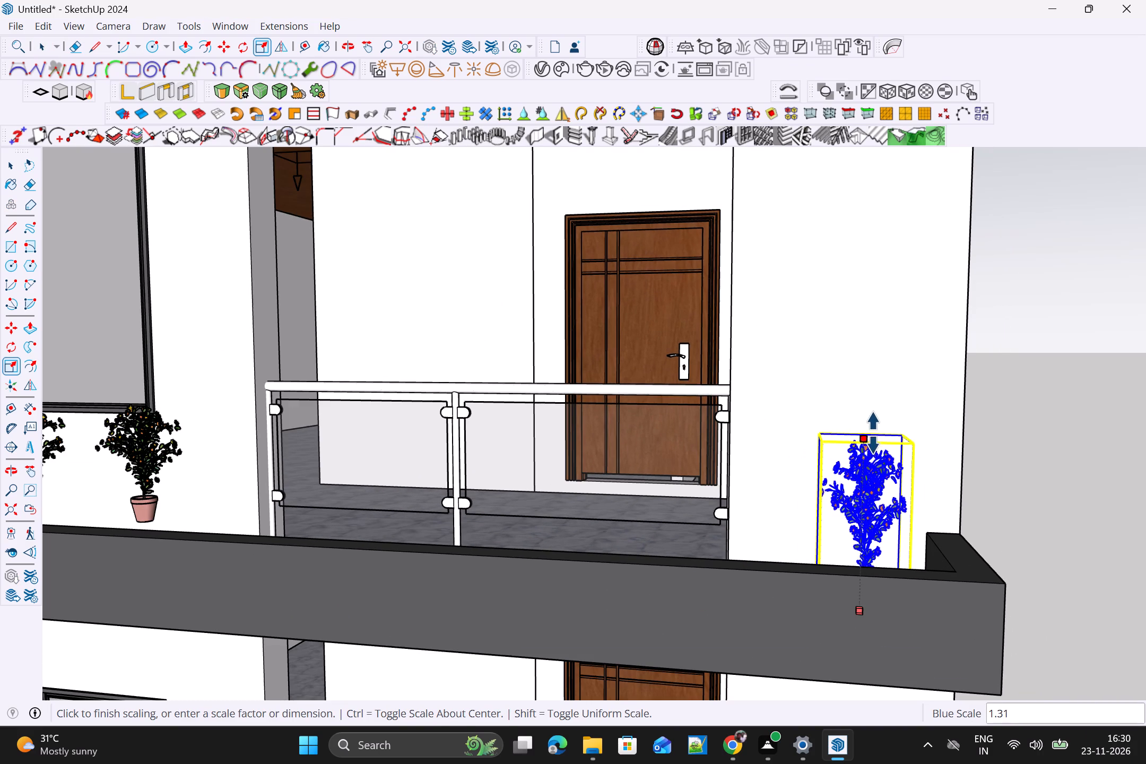
left_click(875, 426)
scroll(900, 446, "down", 6)
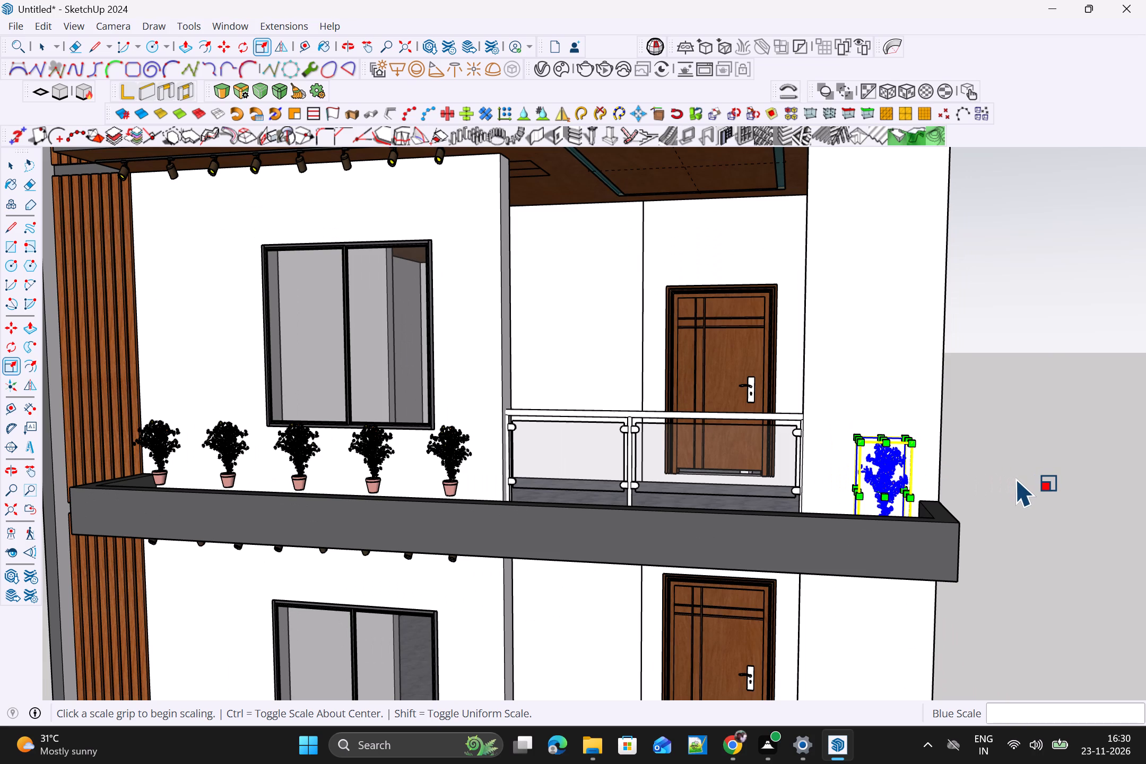
key("space")
left_click(1017, 477)
In the V-Ray Asset Editor's lights, set the intensity of Rectangle Light and Rectangle Light#1 to 300.
scroll(1004, 491, "down", 8)
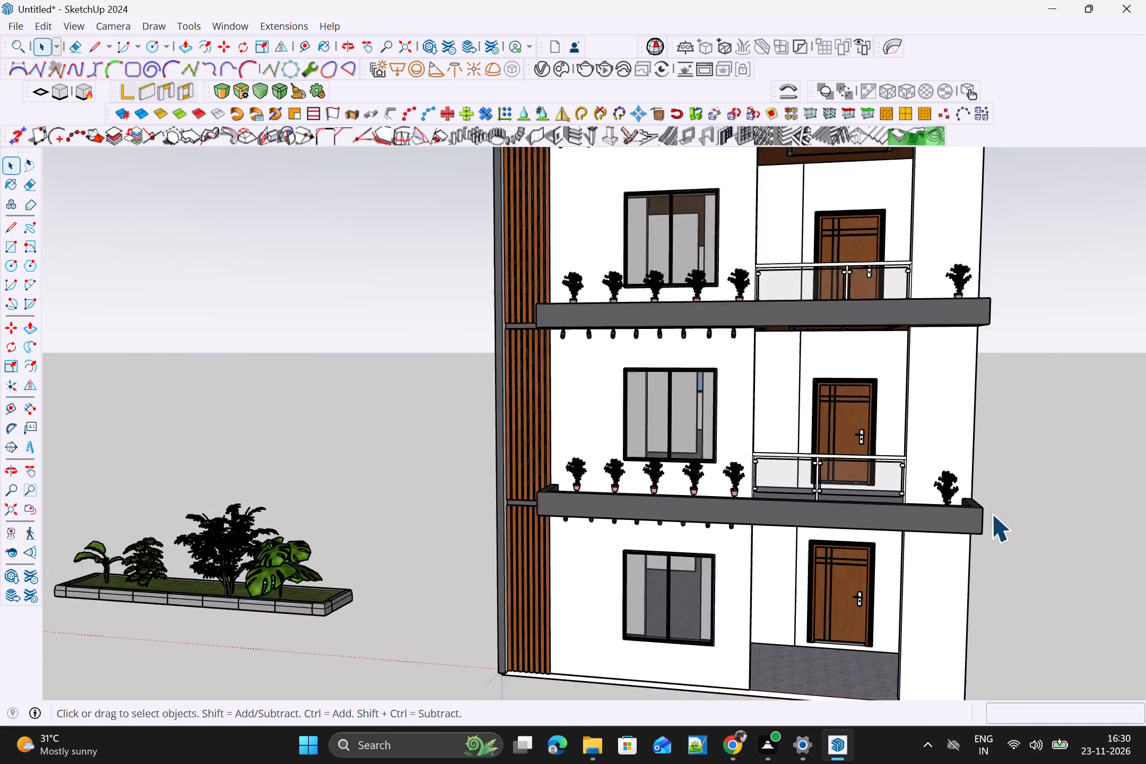
scroll(991, 514, "down", 2)
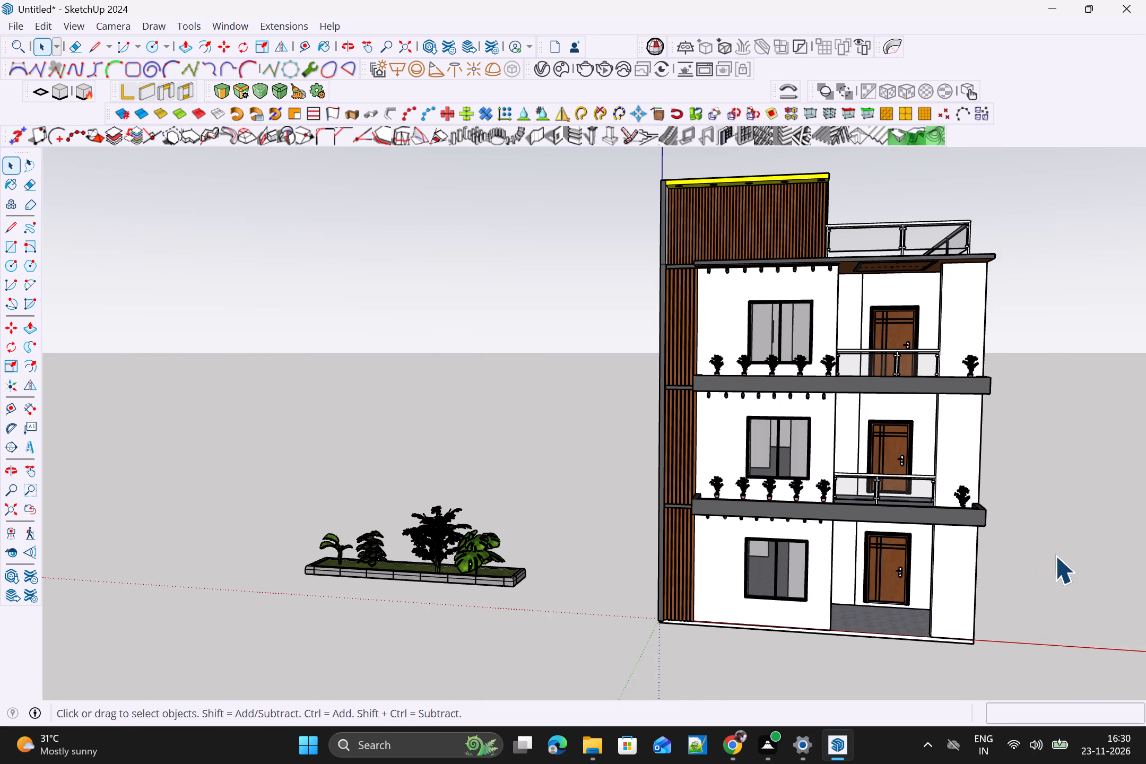
middle_click_drag(1016, 552, 951, 552, "shift")
scroll(1003, 552, "up", 1, "shift")
scroll(719, 247, "down", 4)
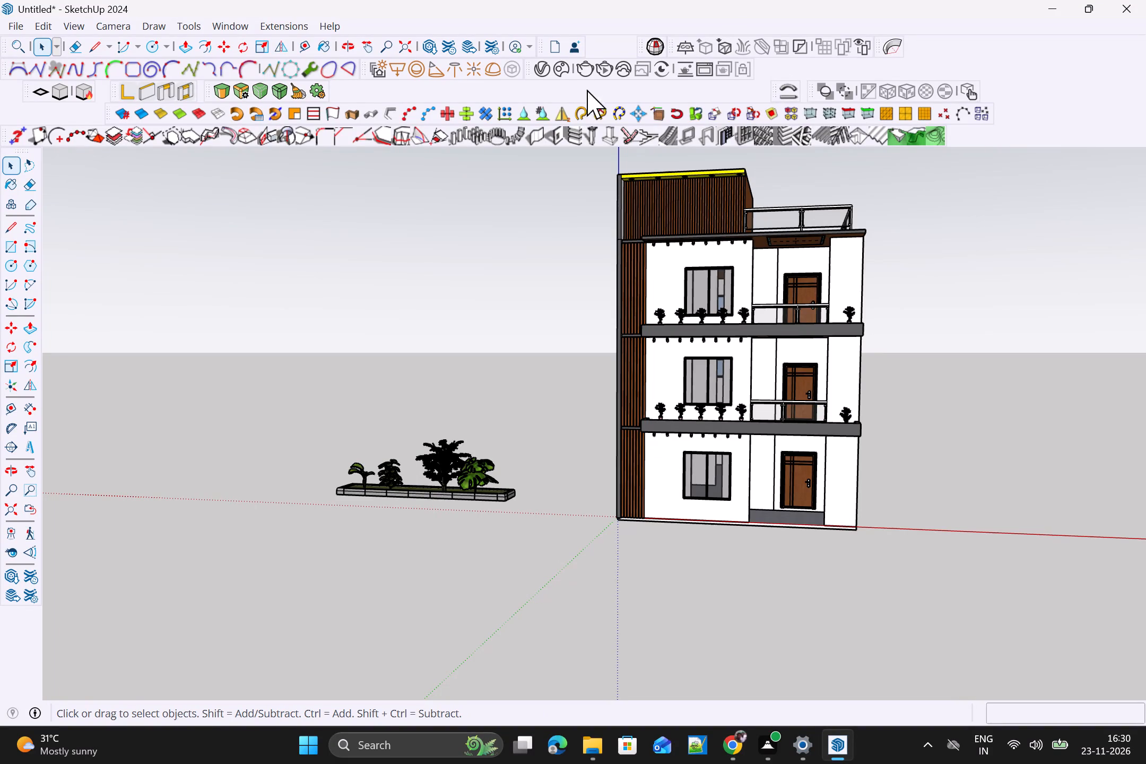
left_click(544, 75)
left_click(485, 133)
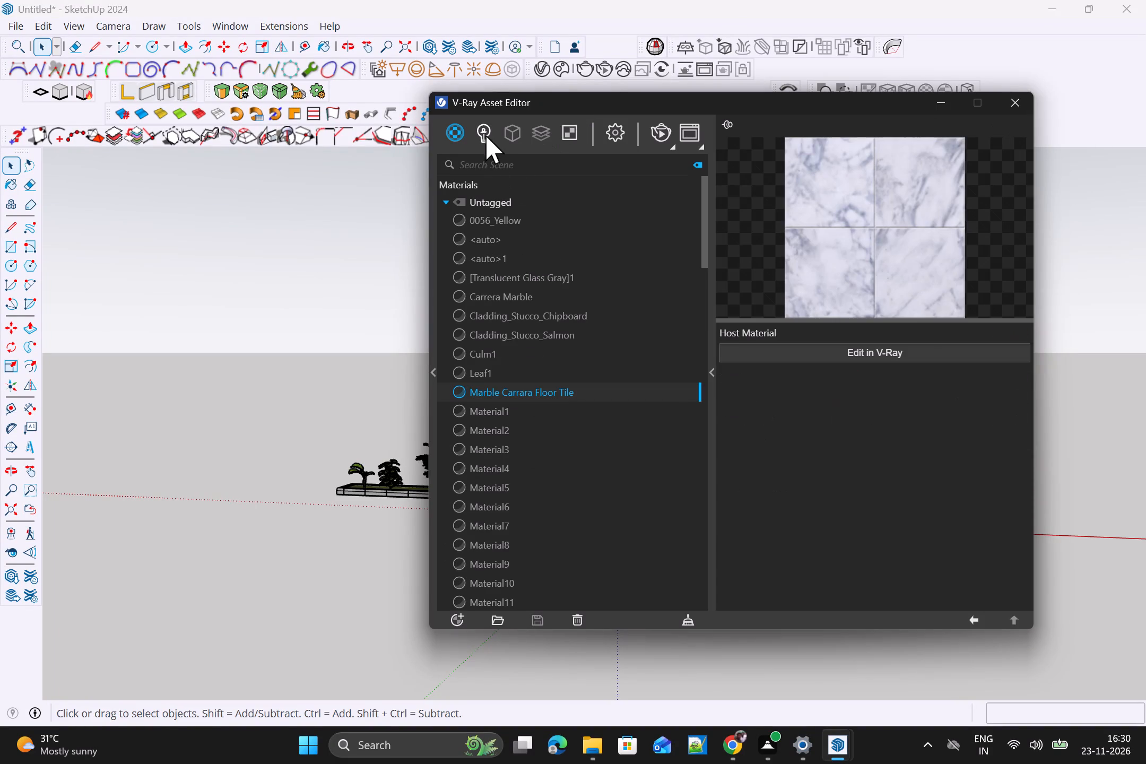
scroll(579, 263, "up", 2)
scroll(685, 300, "up", 3)
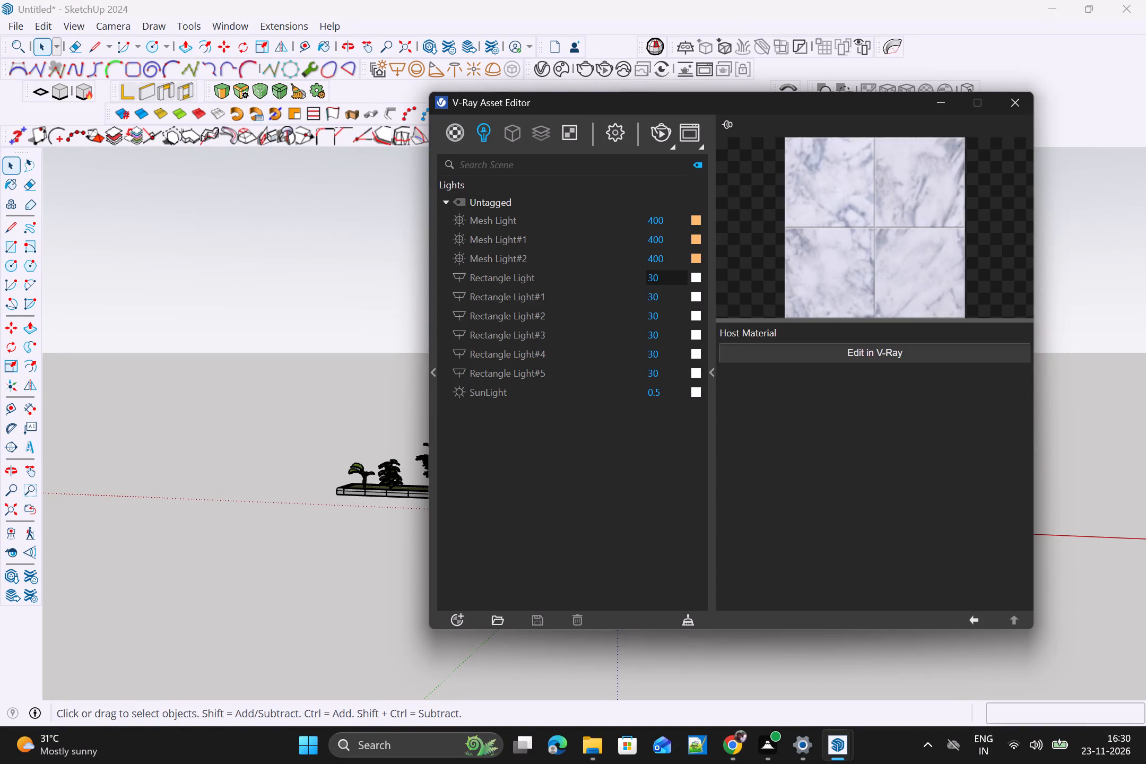
left_click(676, 279)
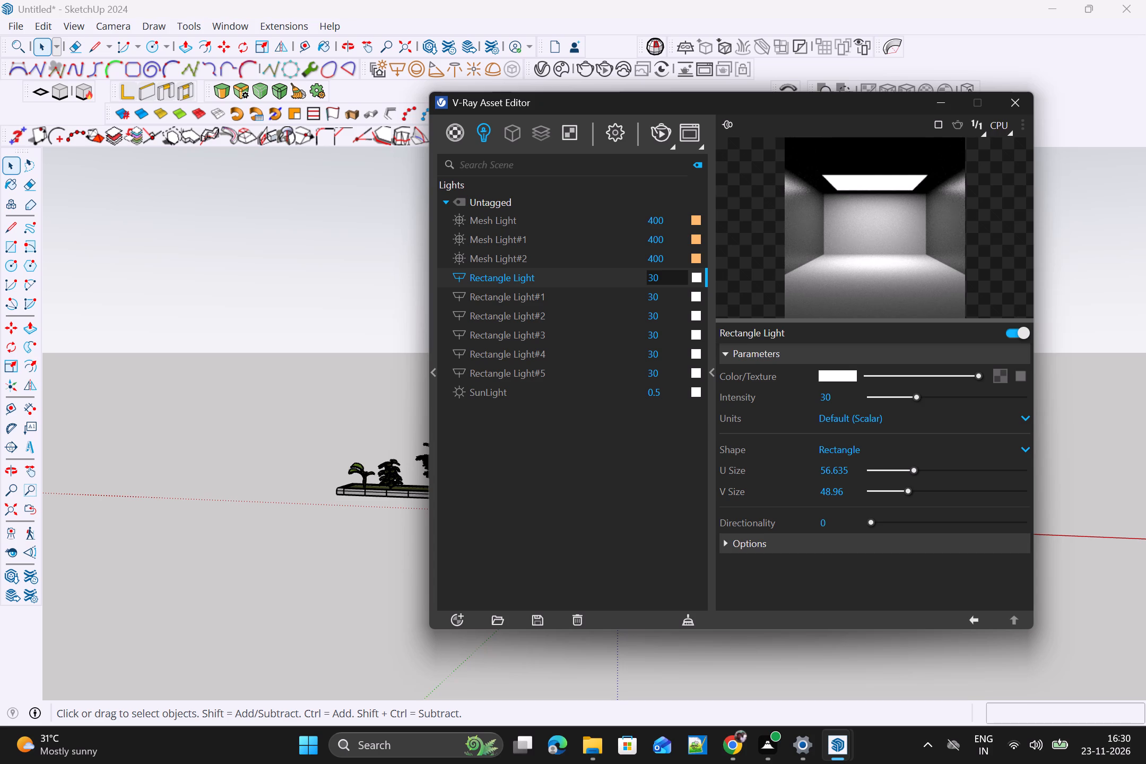
key("0")
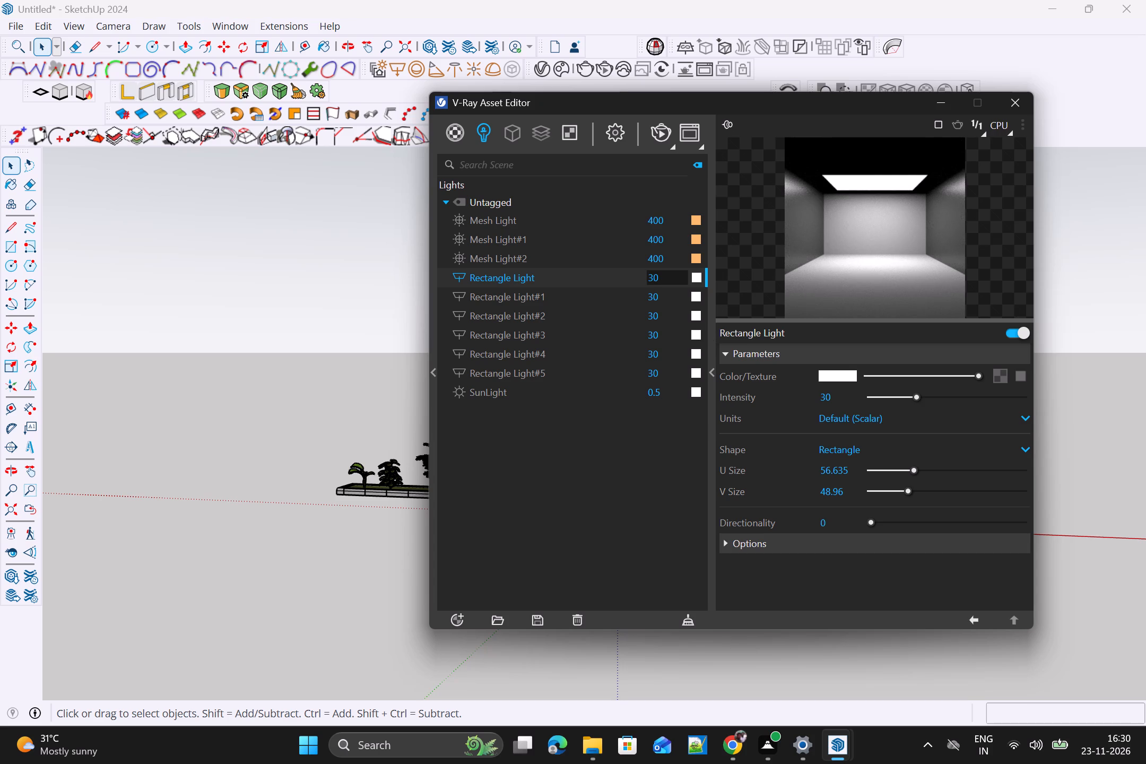
left_click(674, 281)
key("0")
left_click(673, 296)
key("0")
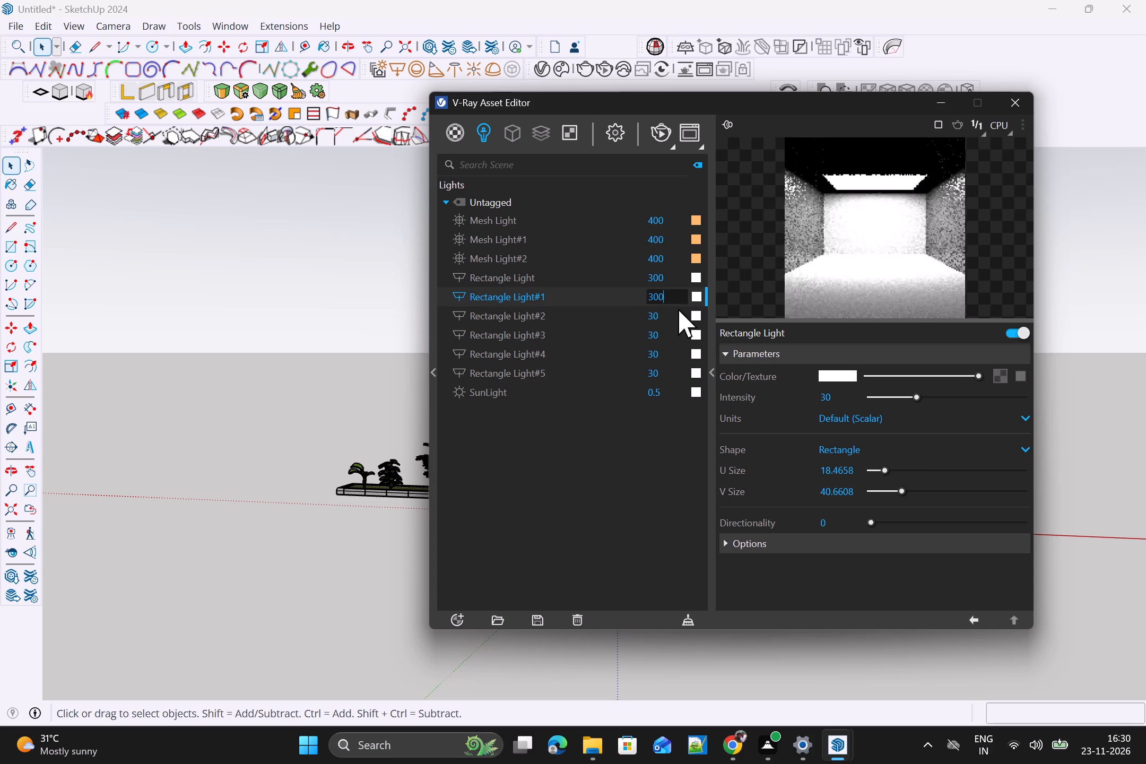
Set the intensity of Rectangle Light#2, #3, #4 and #5 to 300 each.
left_click(675, 312)
key("0")
left_click(678, 338)
key("0")
left_click(674, 355)
key("0")
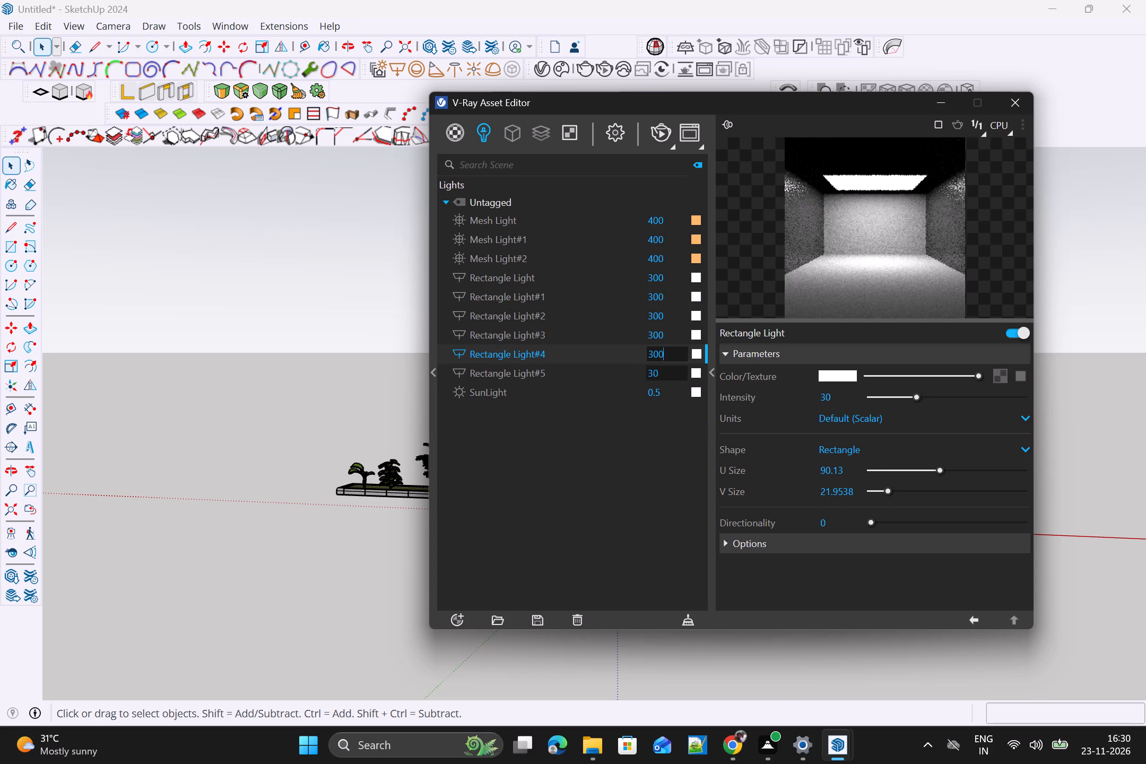
left_click(675, 370)
key("0")
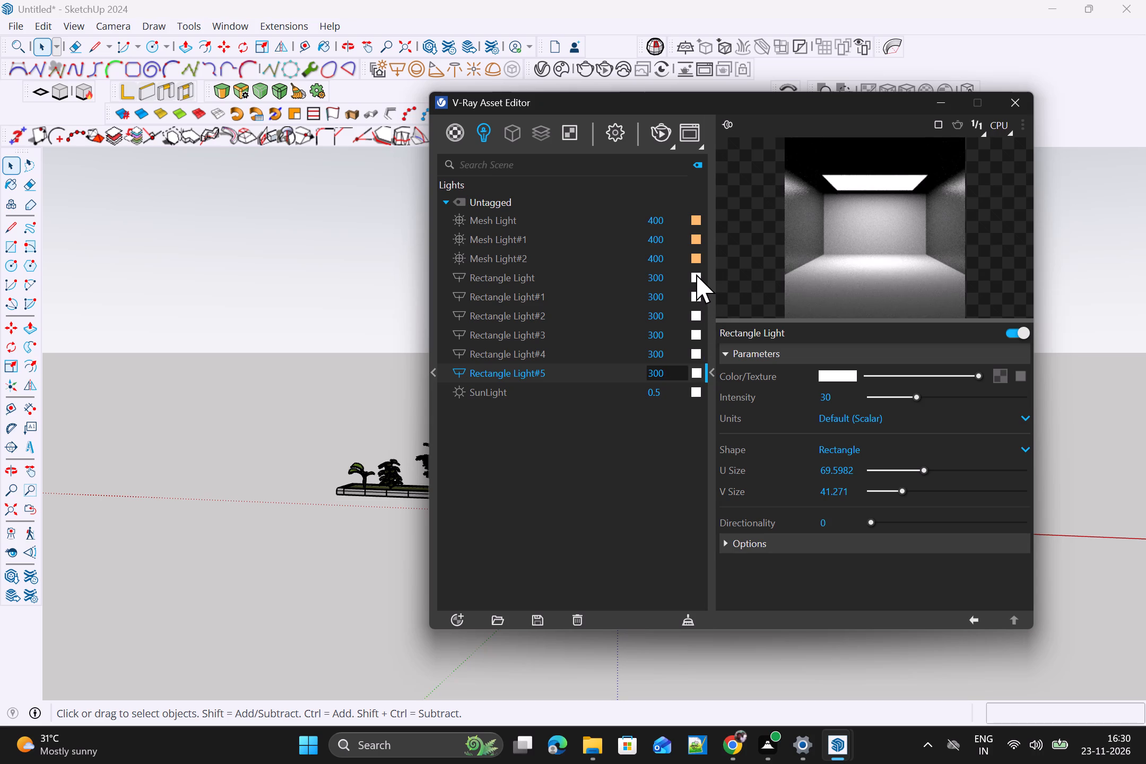
Set the colour temperature of Rectangle Light#5 to 3000 K for a warm orange tone.
left_click(696, 275)
left_click(835, 375)
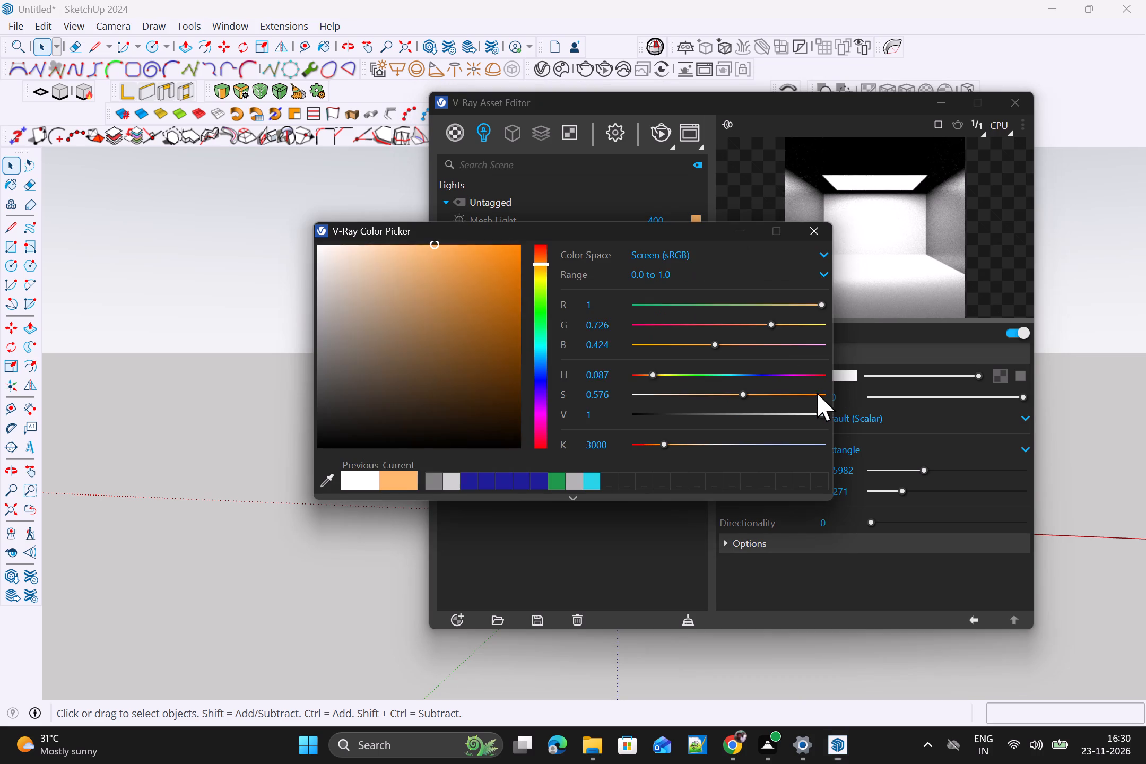
left_click_drag(594, 443, 604, 446)
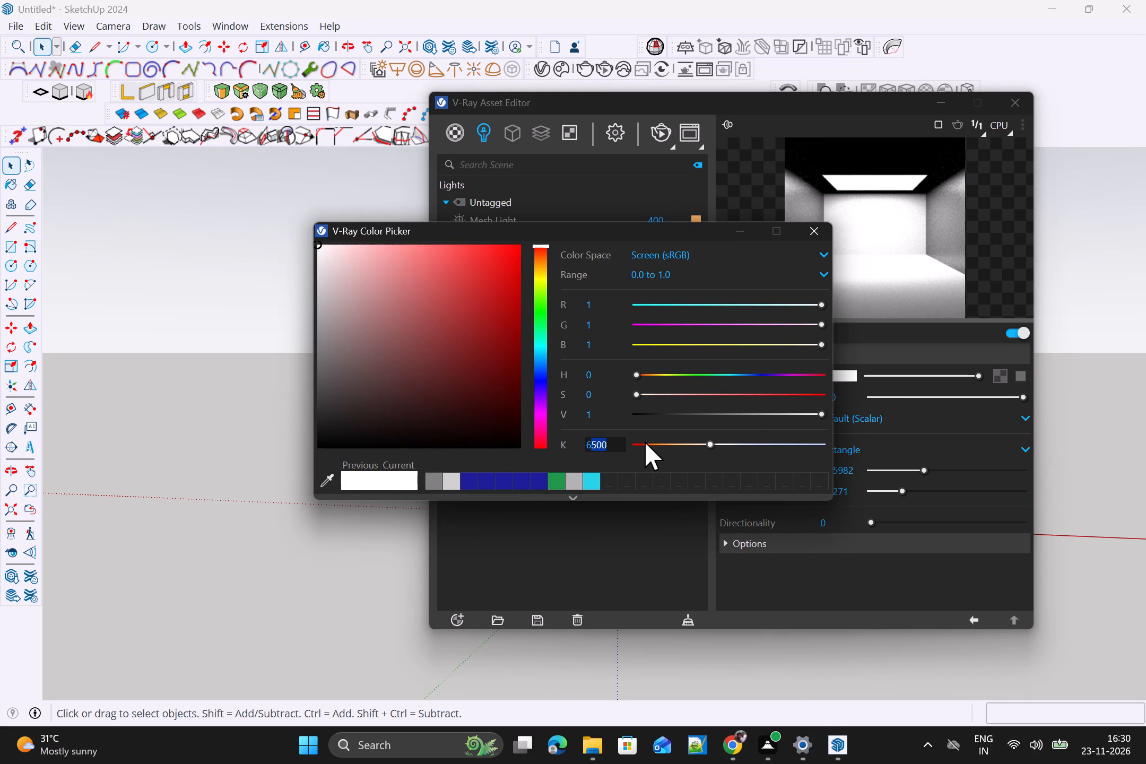
key("Left")
key("Right")
key("BackSpace")
key("BackSpace")
key("BackSpace")
type("30")
key("Return")
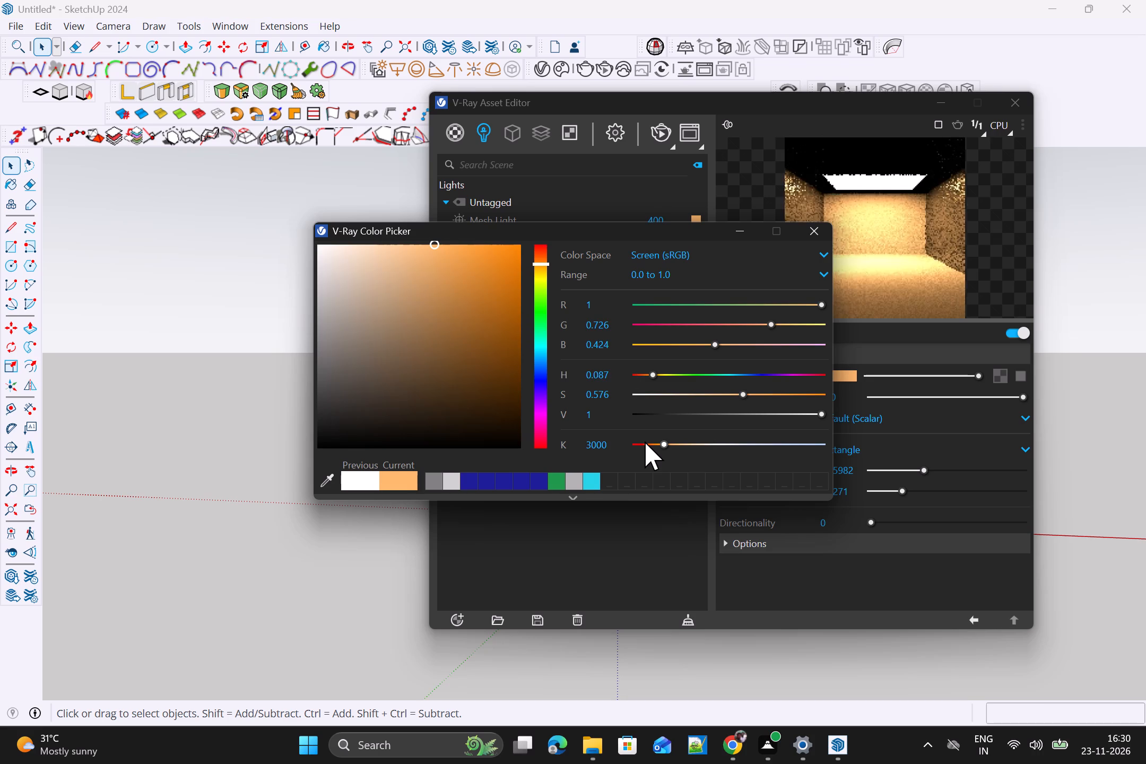
left_click(827, 228)
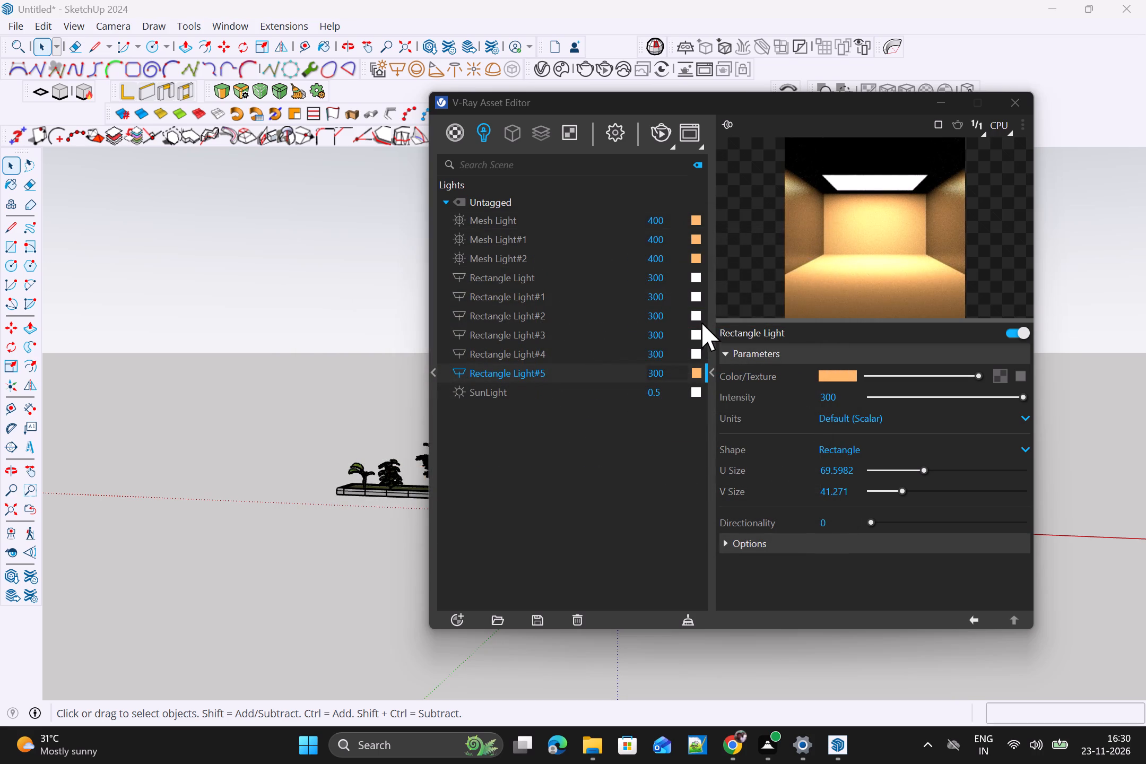
Set the colour temperature of the first Rectangle Light to 3000 K.
left_click(693, 276)
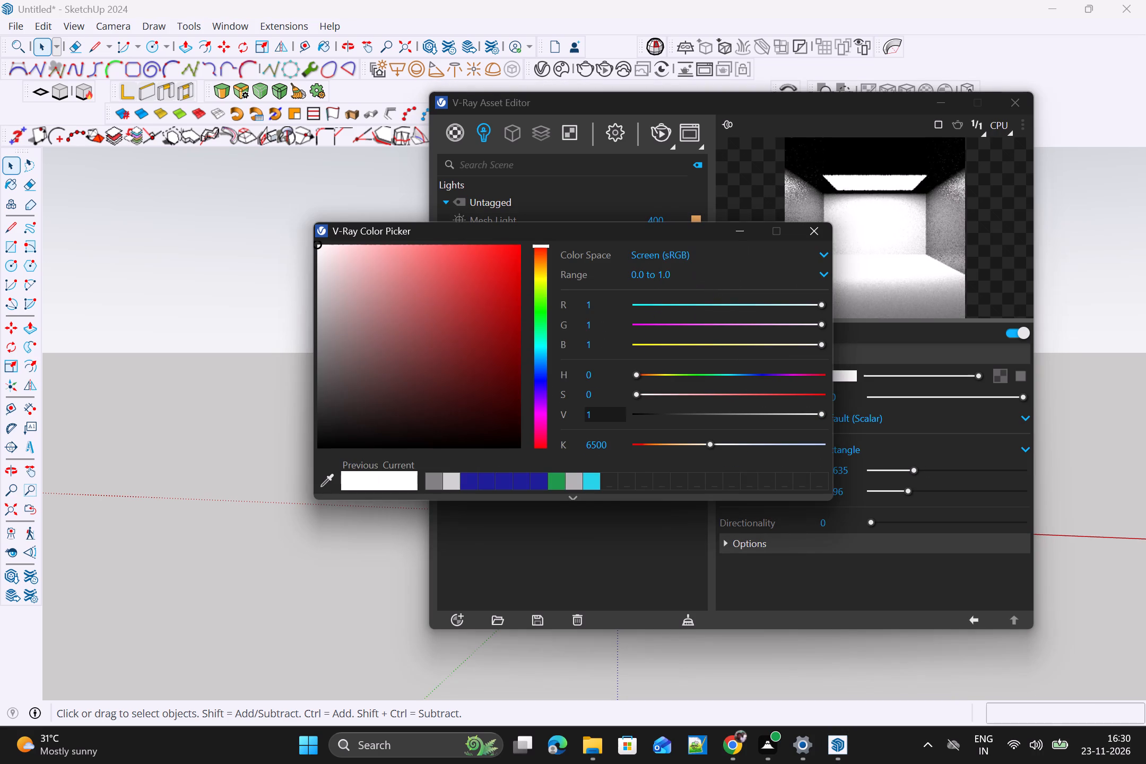
left_click(592, 446)
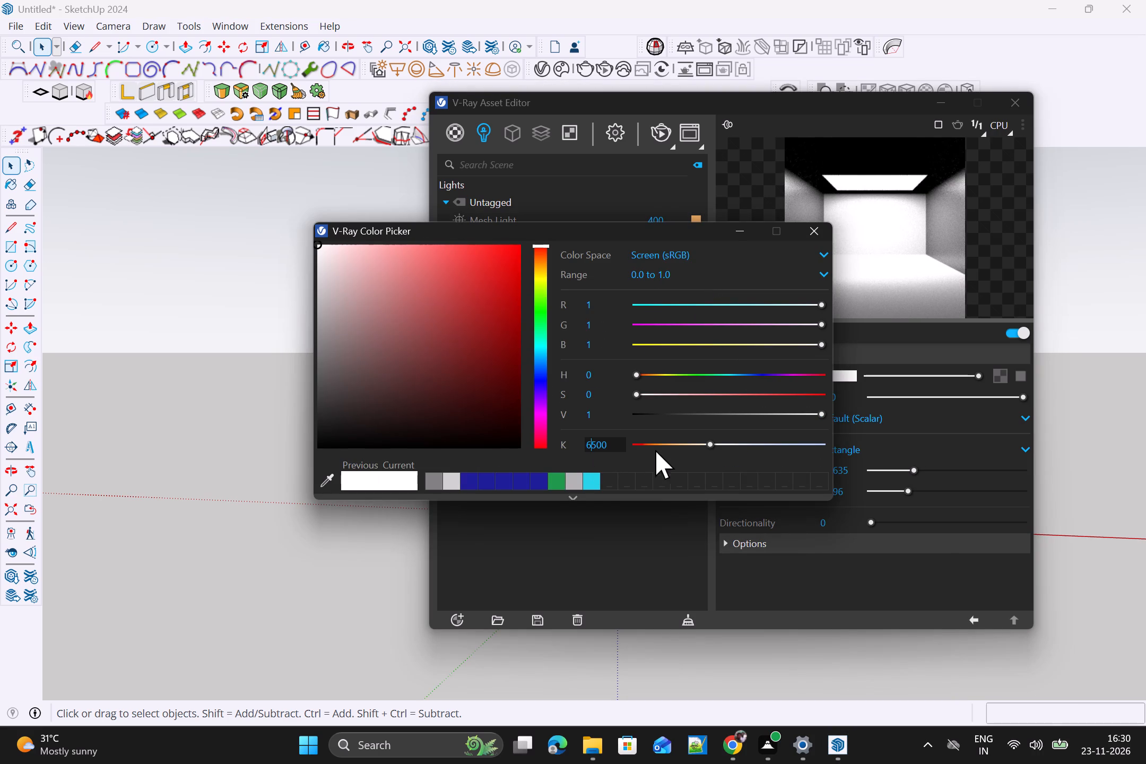
key("Right")
key("BackSpace")
key("BackSpace")
key("BackSpace")
type("30")
key("Return")
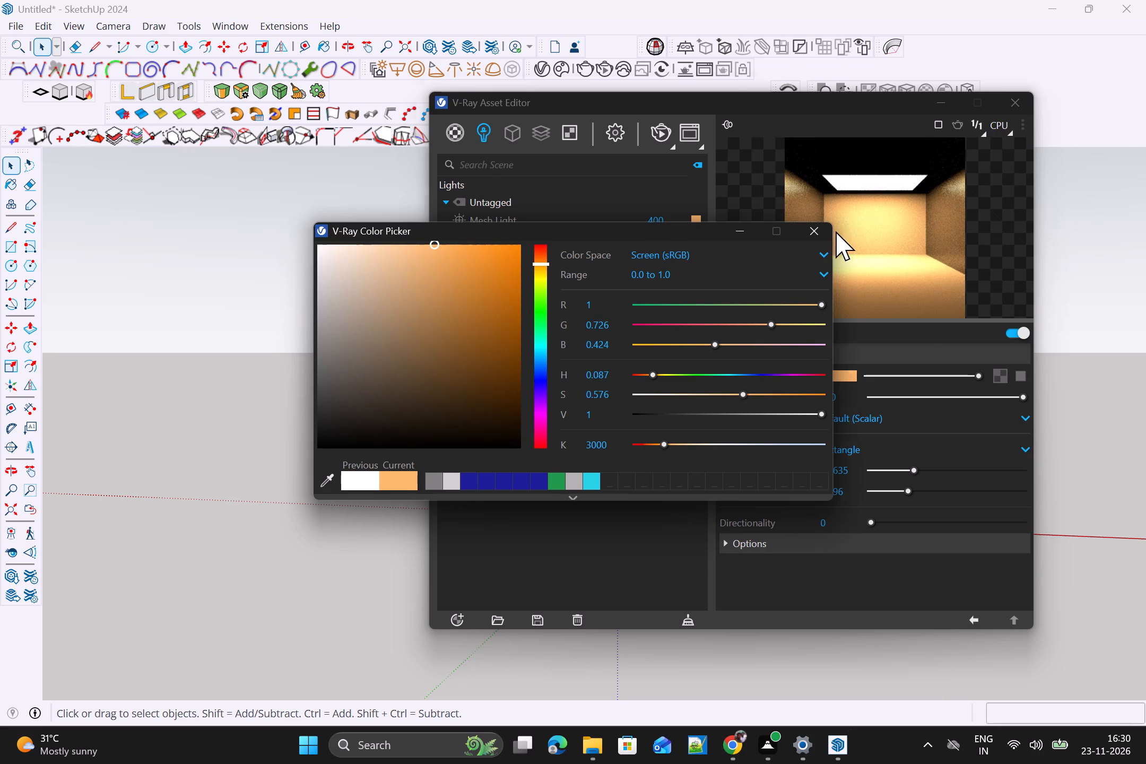
left_click_drag(828, 230, 835, 231)
Set the colour temperature of Rectangle Light#1 to 3000 K.
left_click(699, 293)
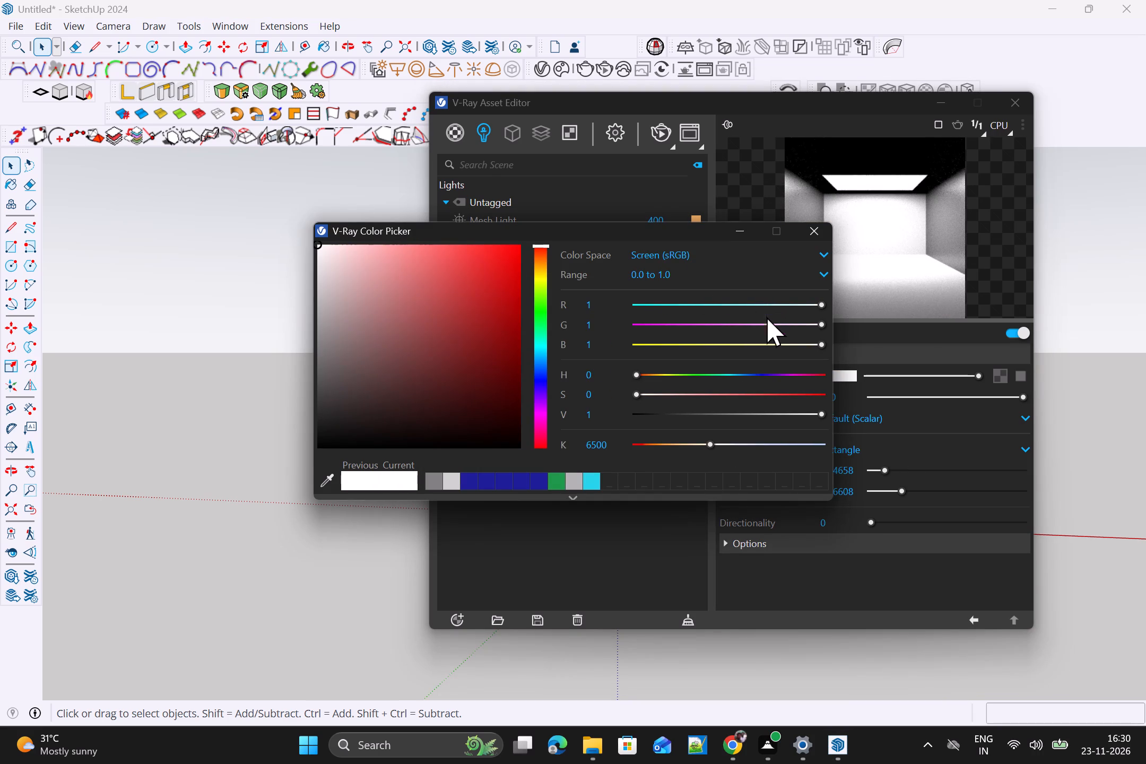
left_click(597, 444)
key("BackSpace")
key("BackSpace")
key("BackSpace")
type("30")
key("Return")
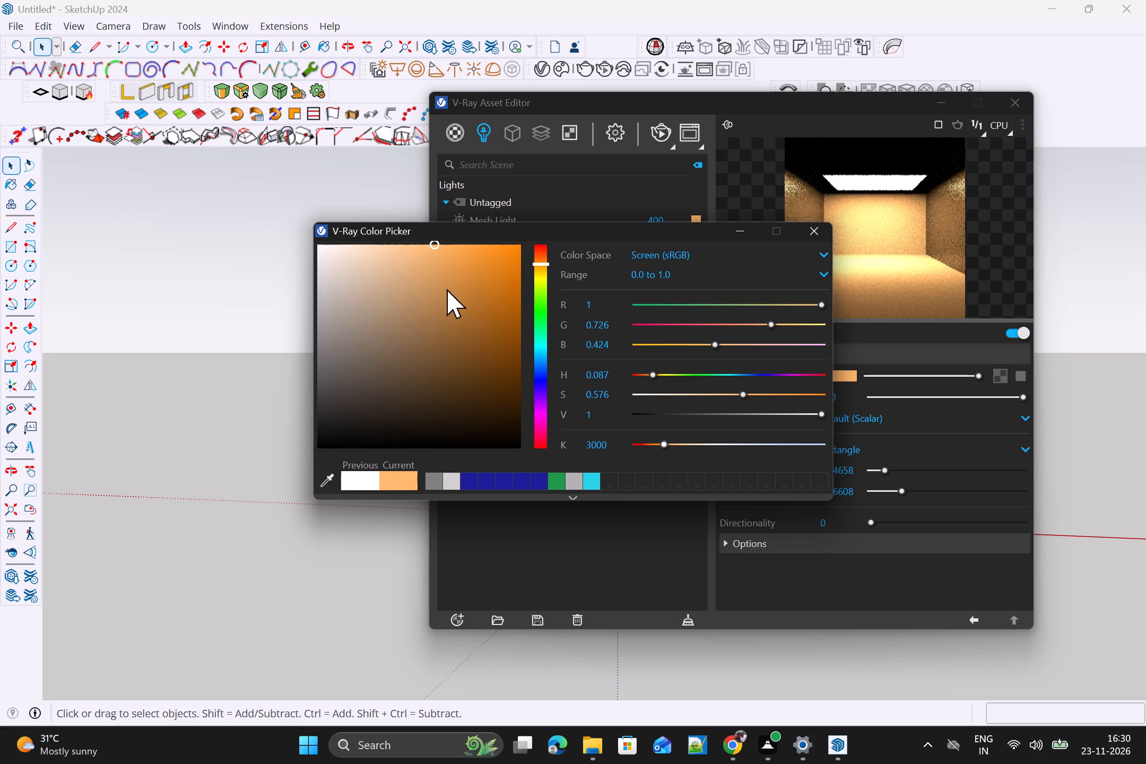
left_click(814, 231)
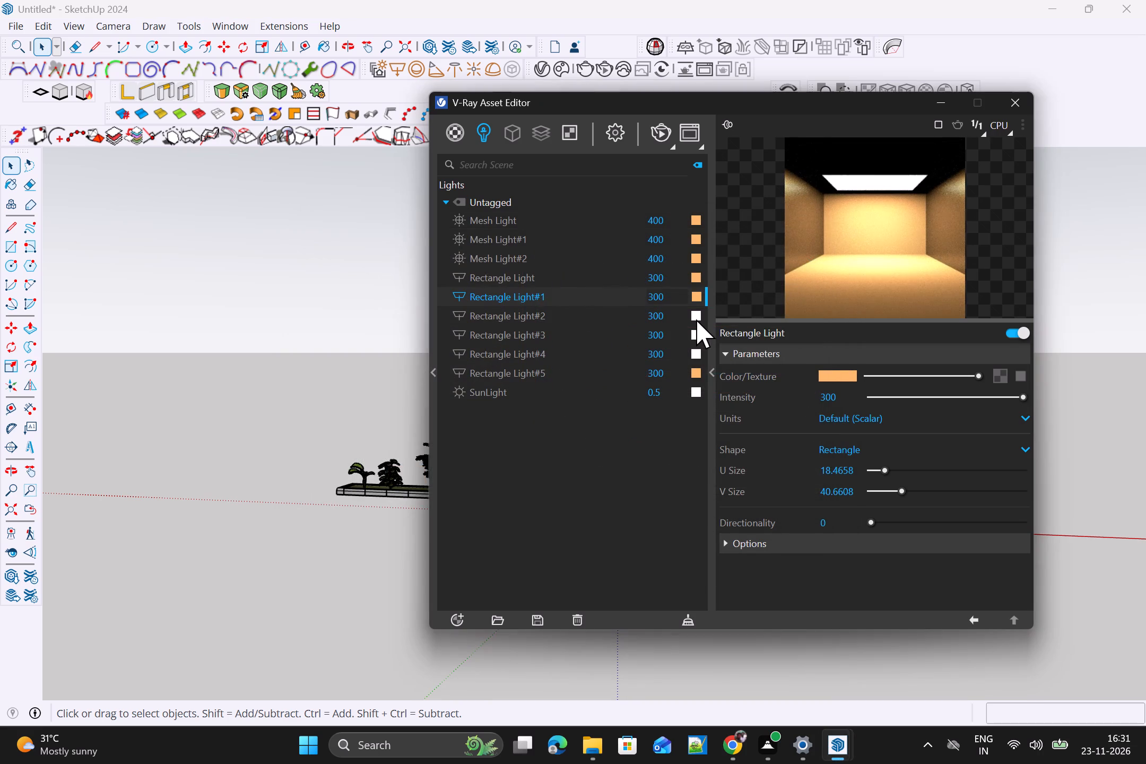
Set the colour temperature of Rectangle Light#2 to 3000 K.
left_click(694, 318)
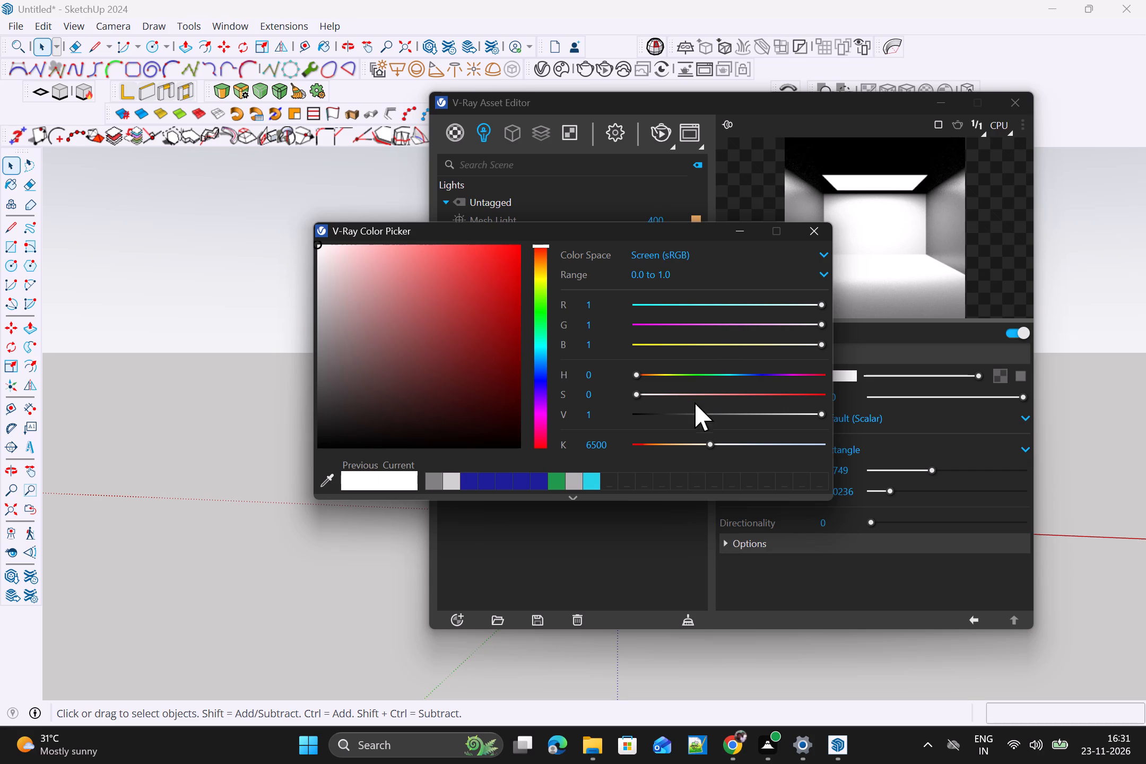
left_click(599, 444)
key("Left")
key("BackSpace")
key("BackSpace")
key("BackSpace")
type("30")
key("Return")
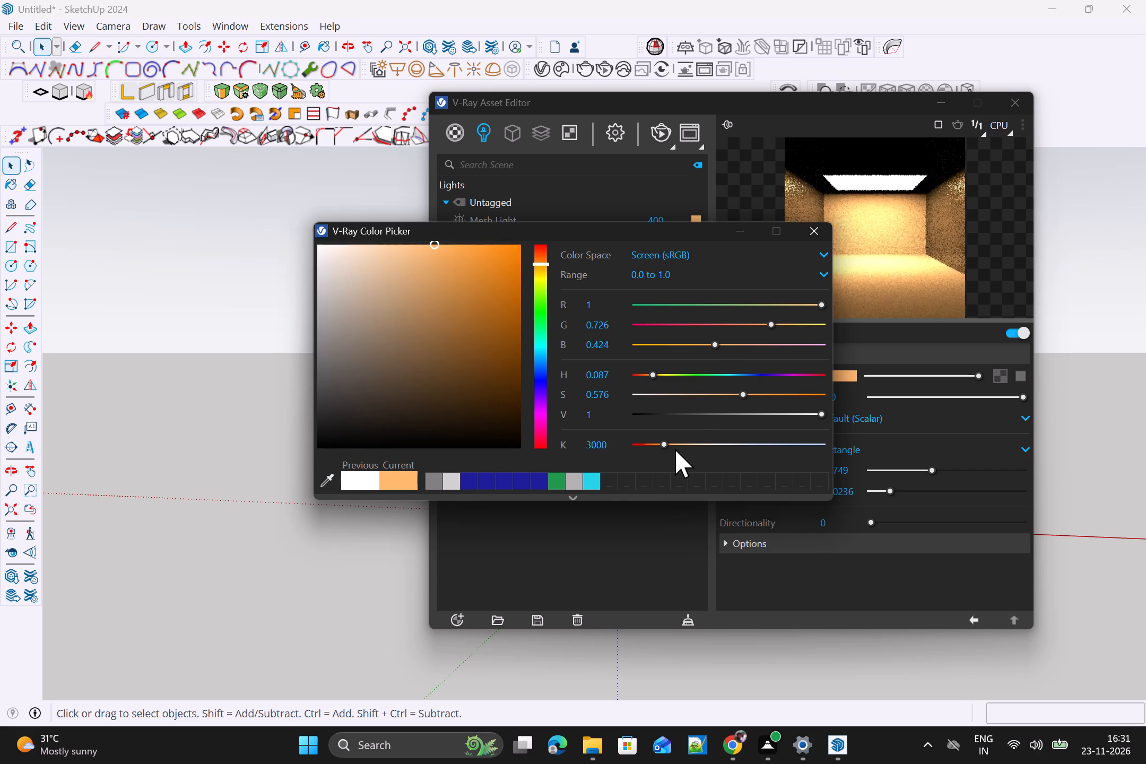
left_click(813, 225)
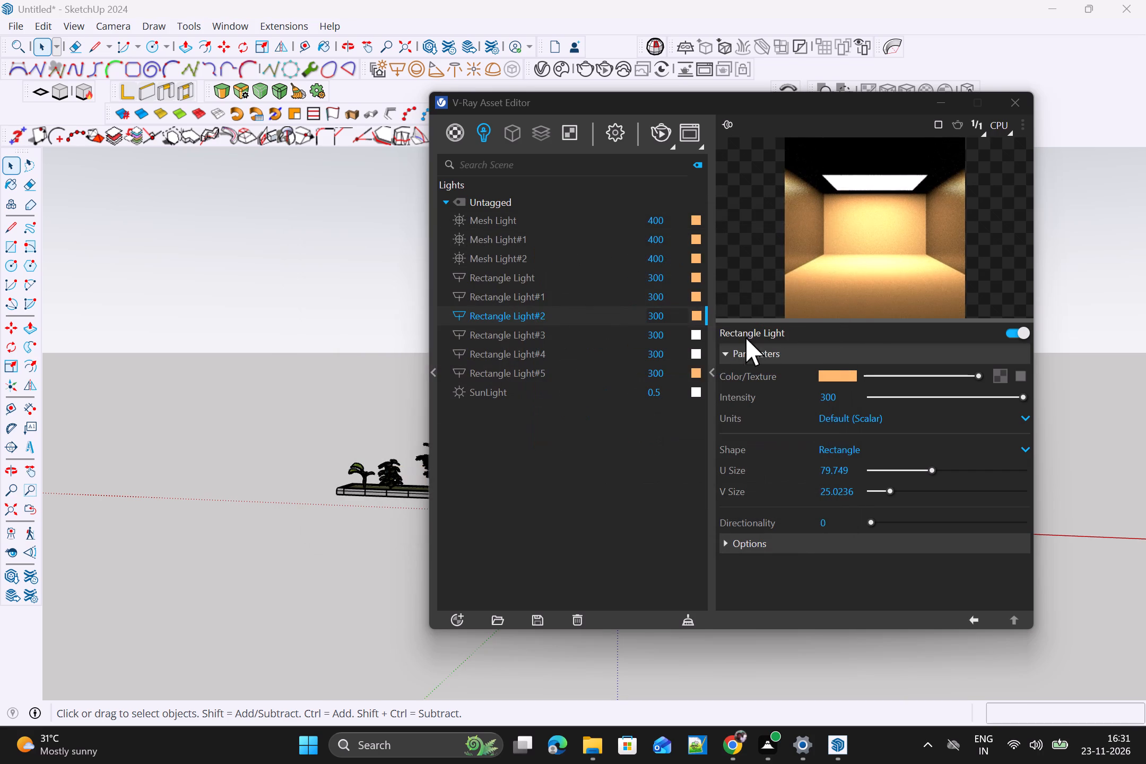
Set the colour temperature of Rectangle Light#3 to 3000 K.
left_click(697, 337)
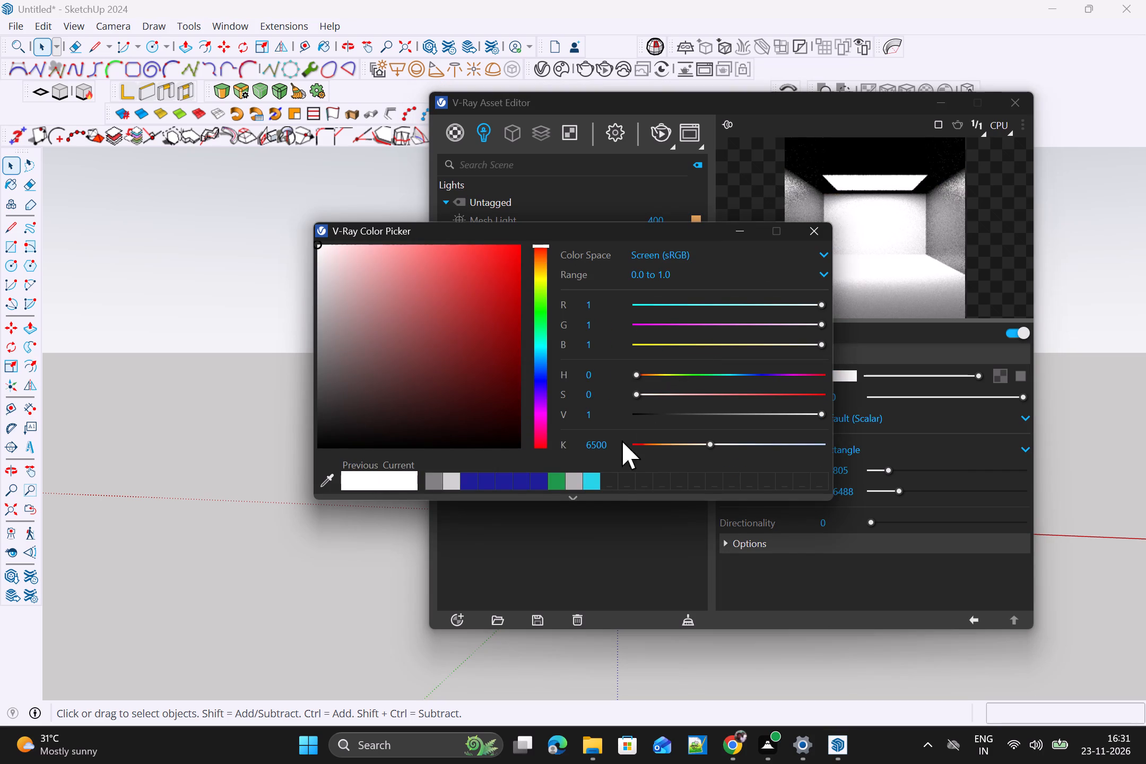
left_click(598, 440)
key("BackSpace")
key("BackSpace")
key("BackSpace")
type("30")
key("Return")
left_click(808, 230)
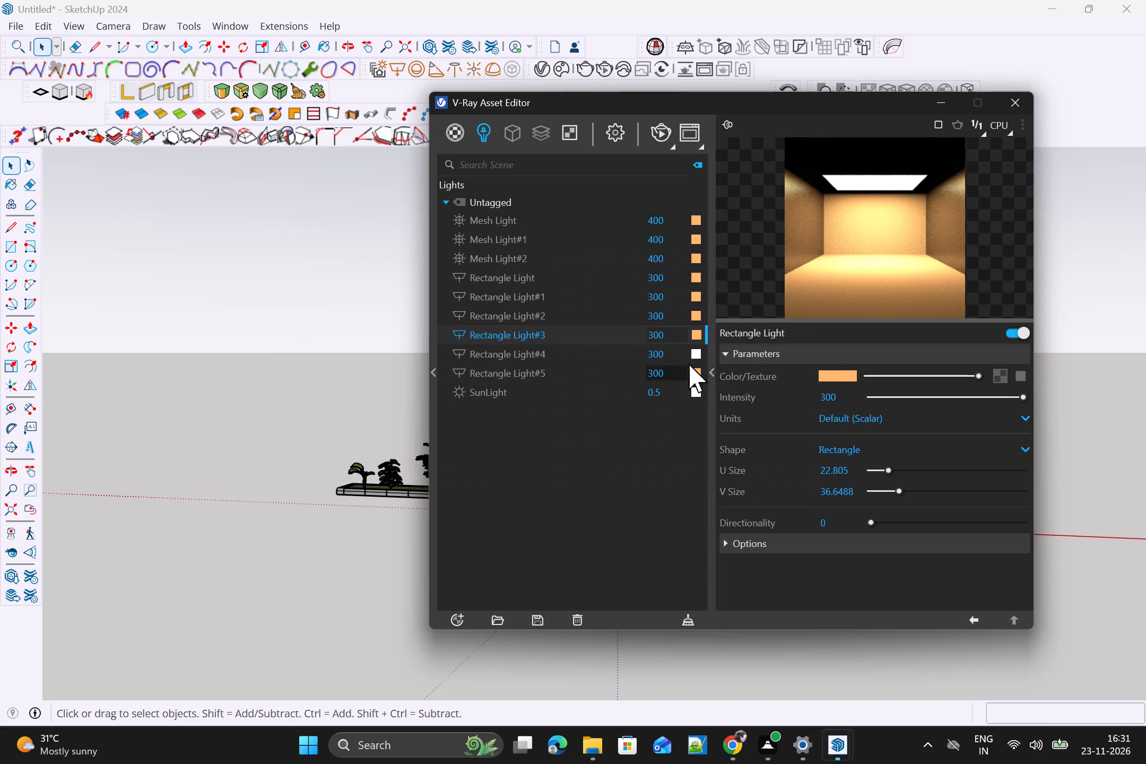
Set the colour temperature of Rectangle Light#4 to 3000 K and close the V-Ray Asset Editor.
left_click(699, 353)
left_click_drag(593, 445, 597, 450)
key("BackSpace")
key("BackSpace")
key("BackSpace")
type("30")
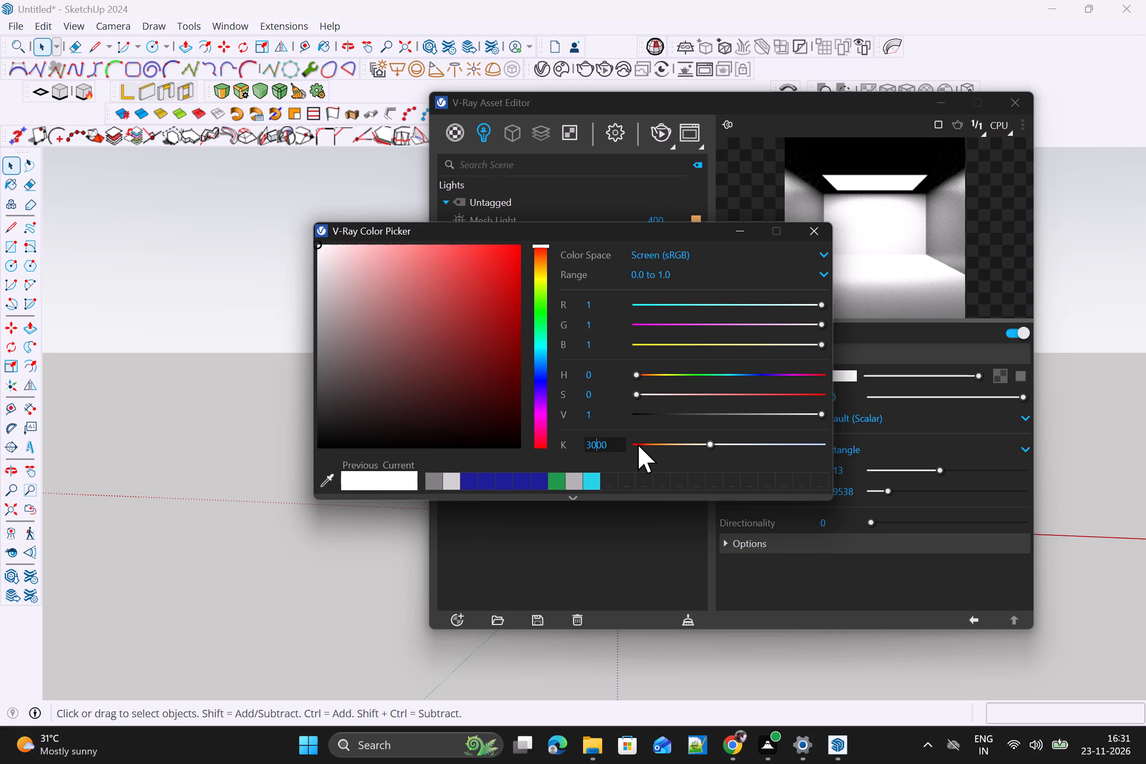
key("Return")
left_click(817, 236)
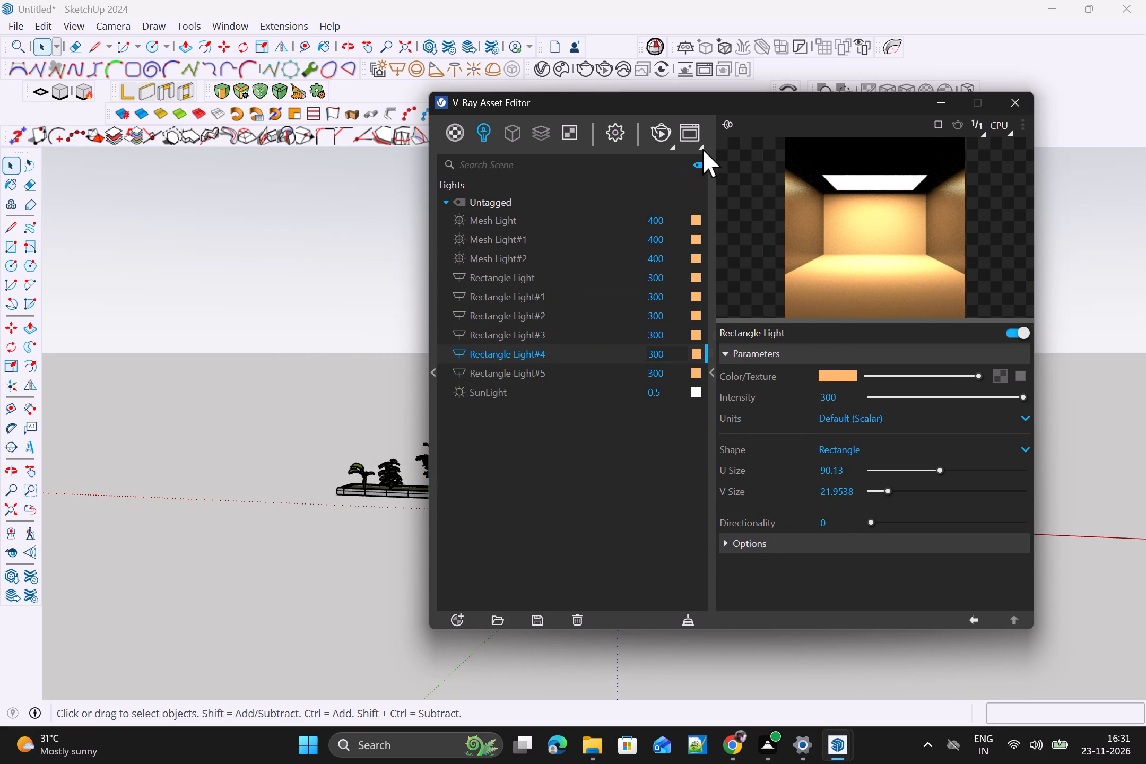
left_click(1021, 103)
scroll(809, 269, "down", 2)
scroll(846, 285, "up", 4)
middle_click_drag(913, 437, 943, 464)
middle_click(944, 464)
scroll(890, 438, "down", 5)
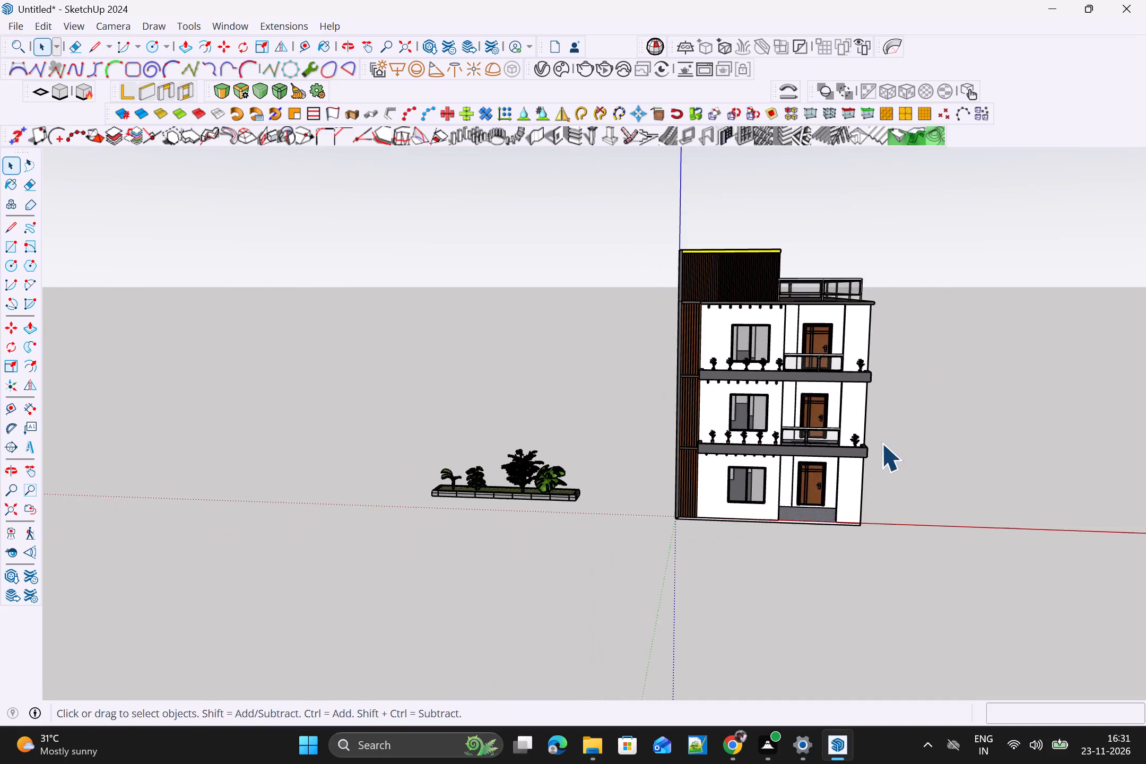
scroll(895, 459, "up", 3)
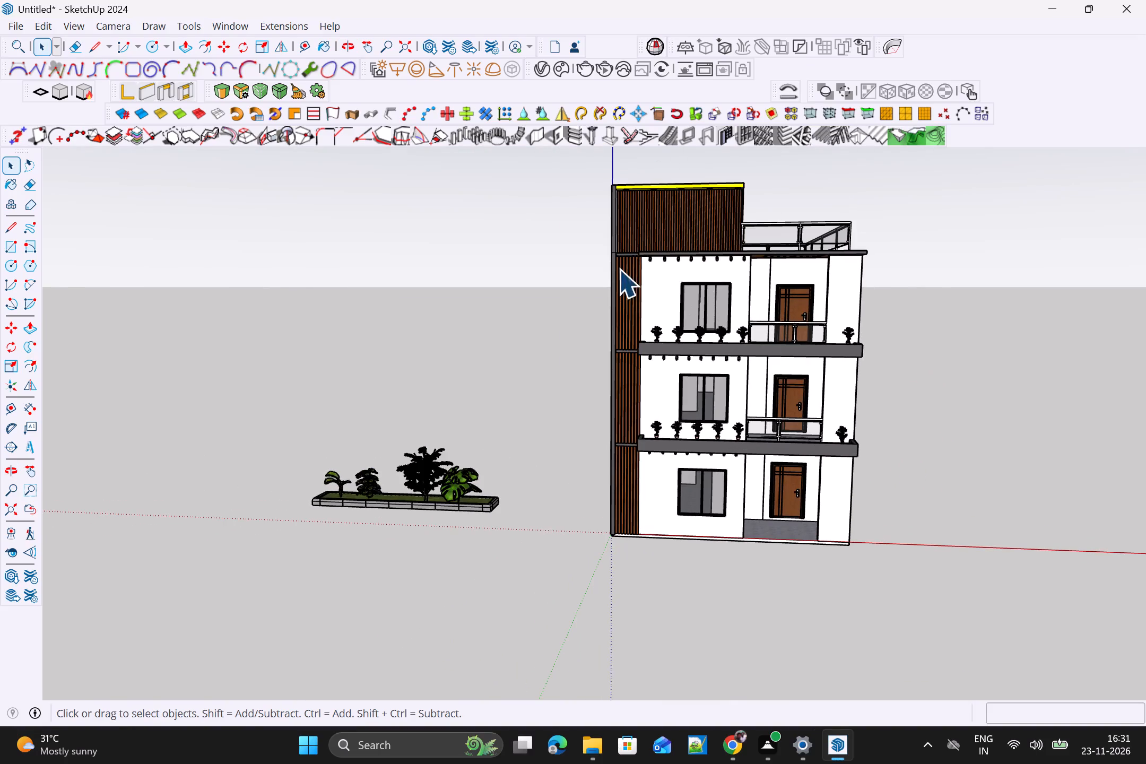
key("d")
Show the default tray and browse the material collections, including Roofing and Glass and Mirrors.
left_click(297, 22)
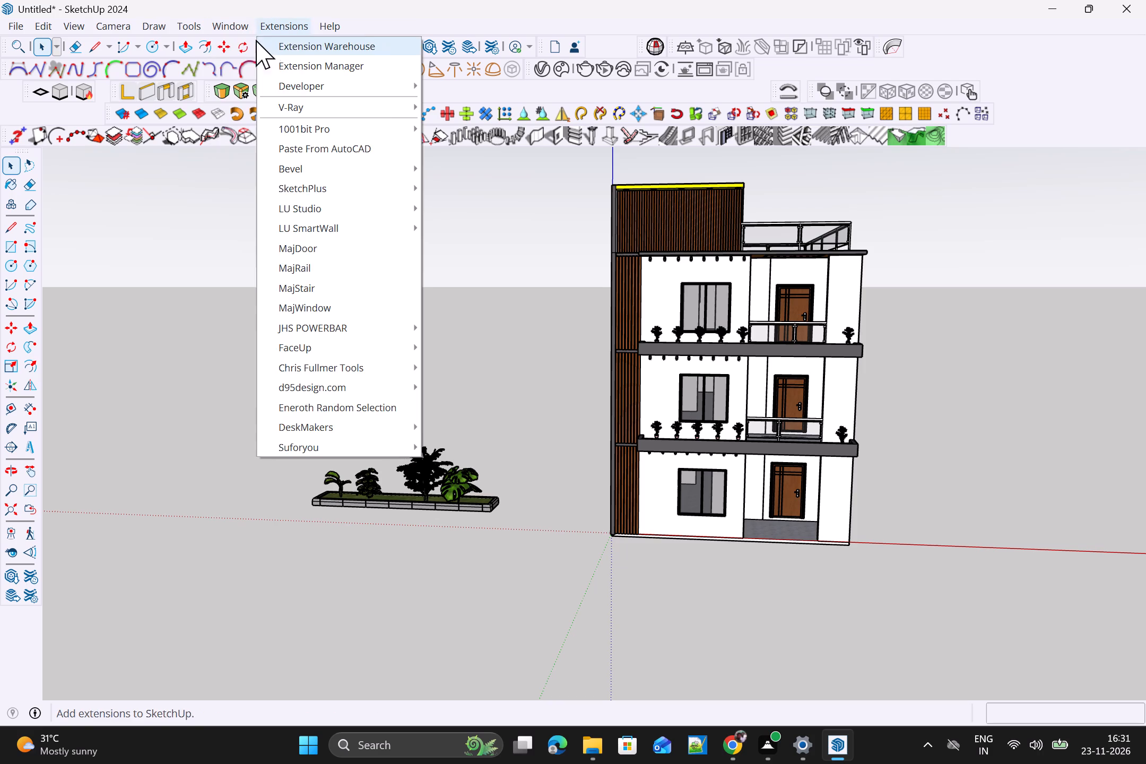
left_click(240, 44)
left_click(359, 48)
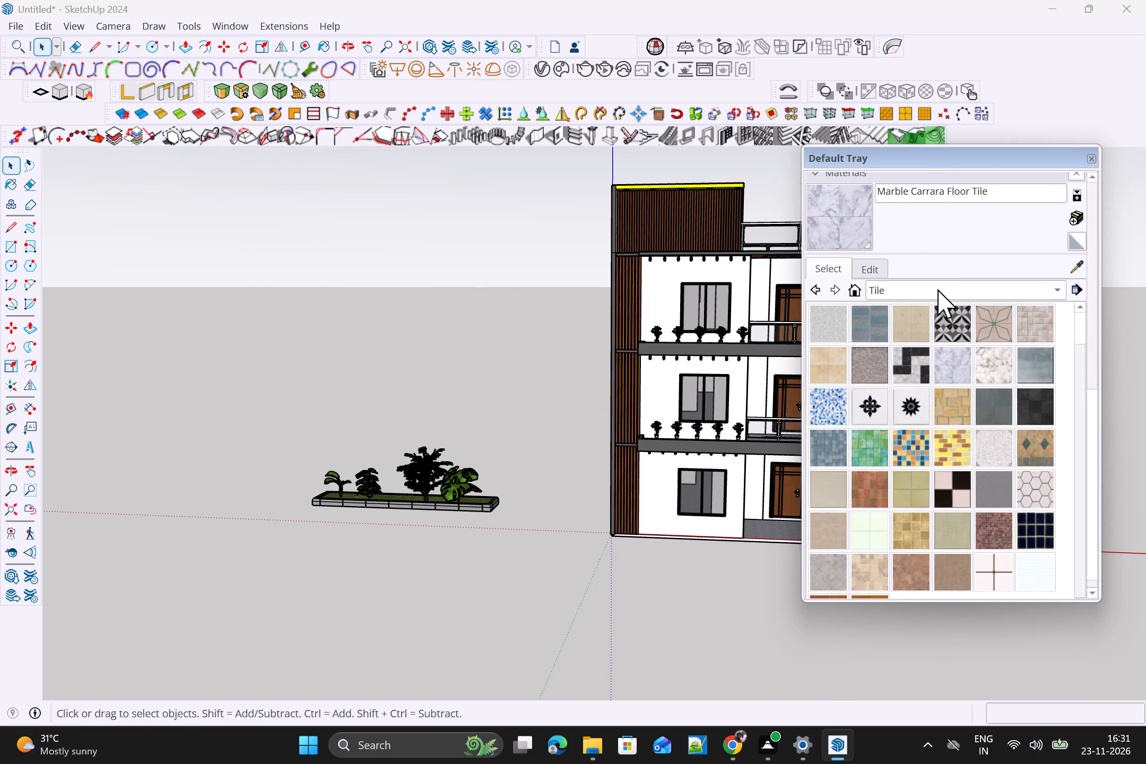
left_click(937, 289)
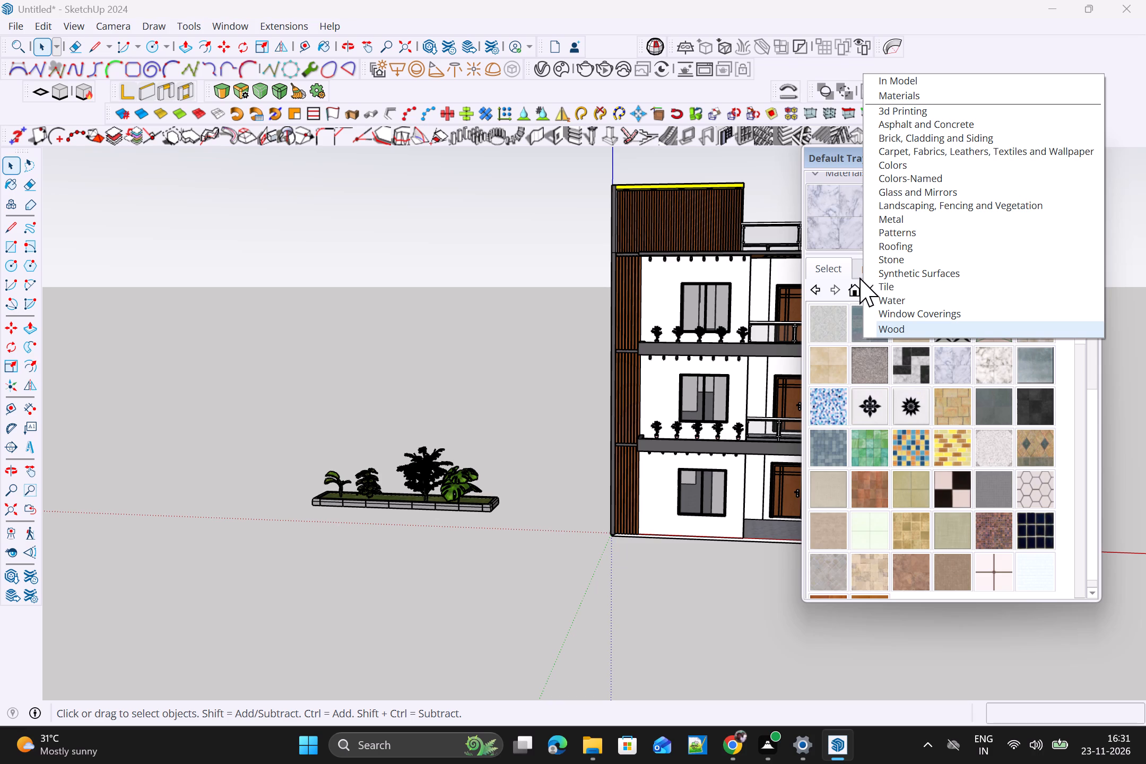
scroll(922, 230, "up", 3)
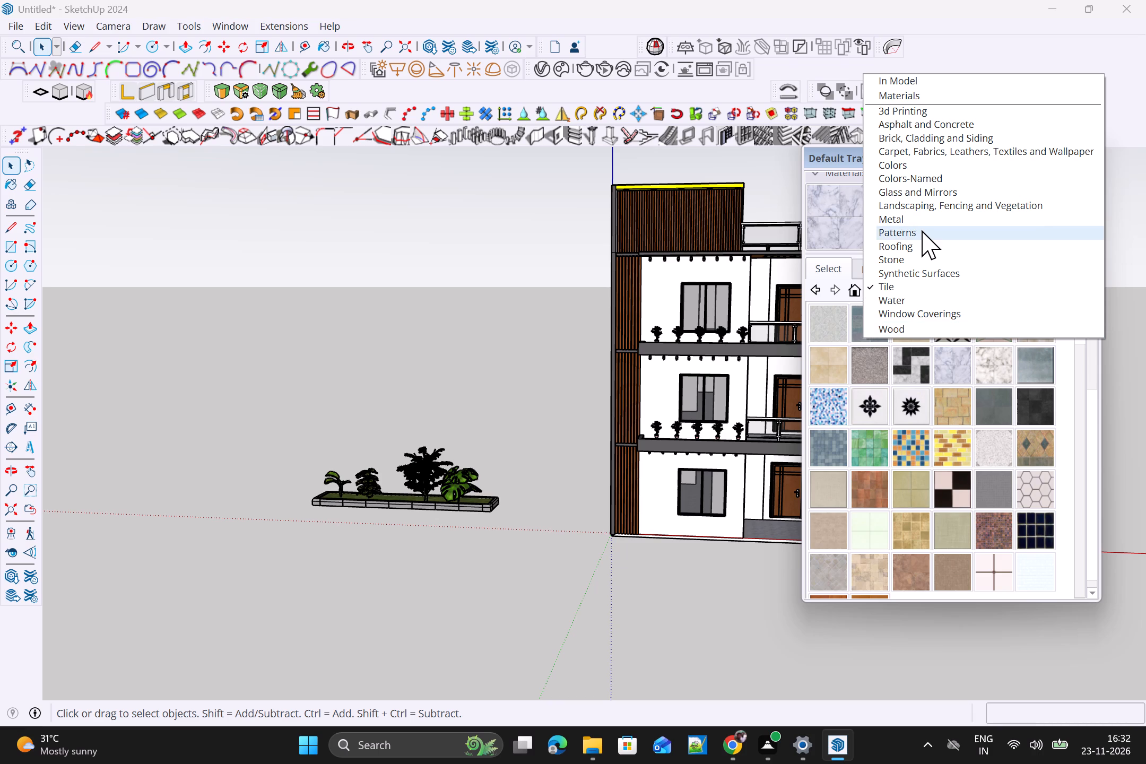
scroll(922, 230, "down", 7)
scroll(932, 223, "up", 2)
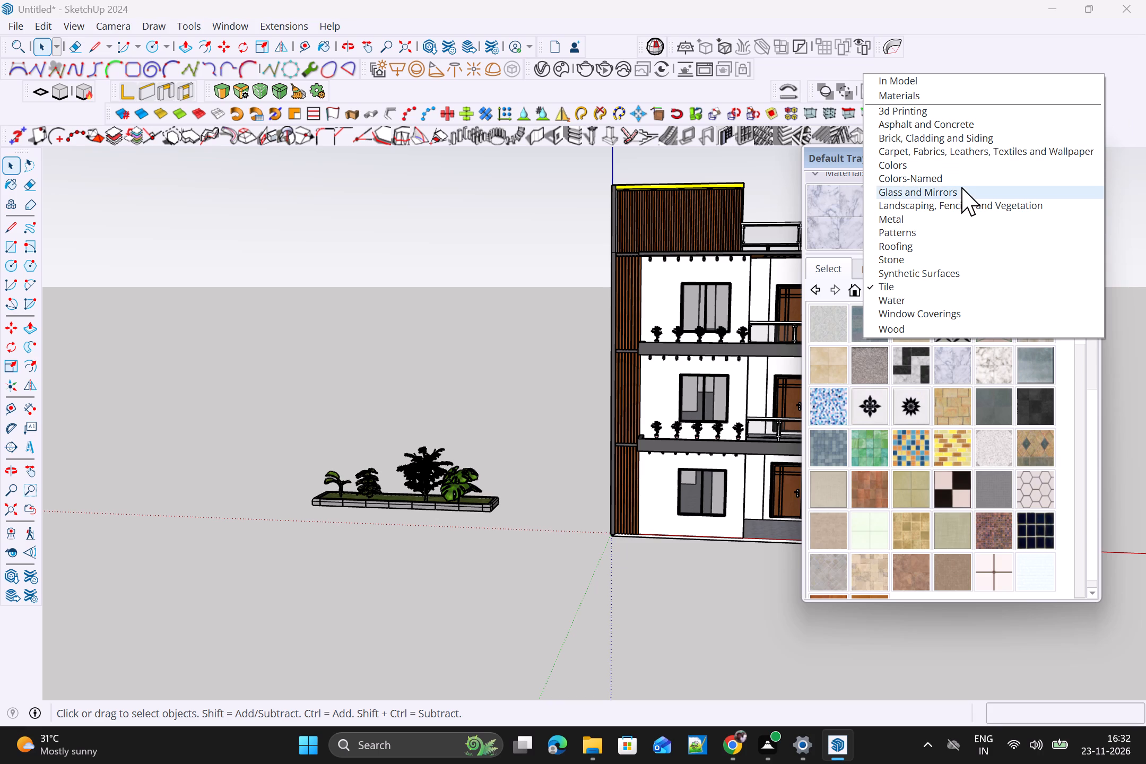
scroll(961, 187, "down", 2)
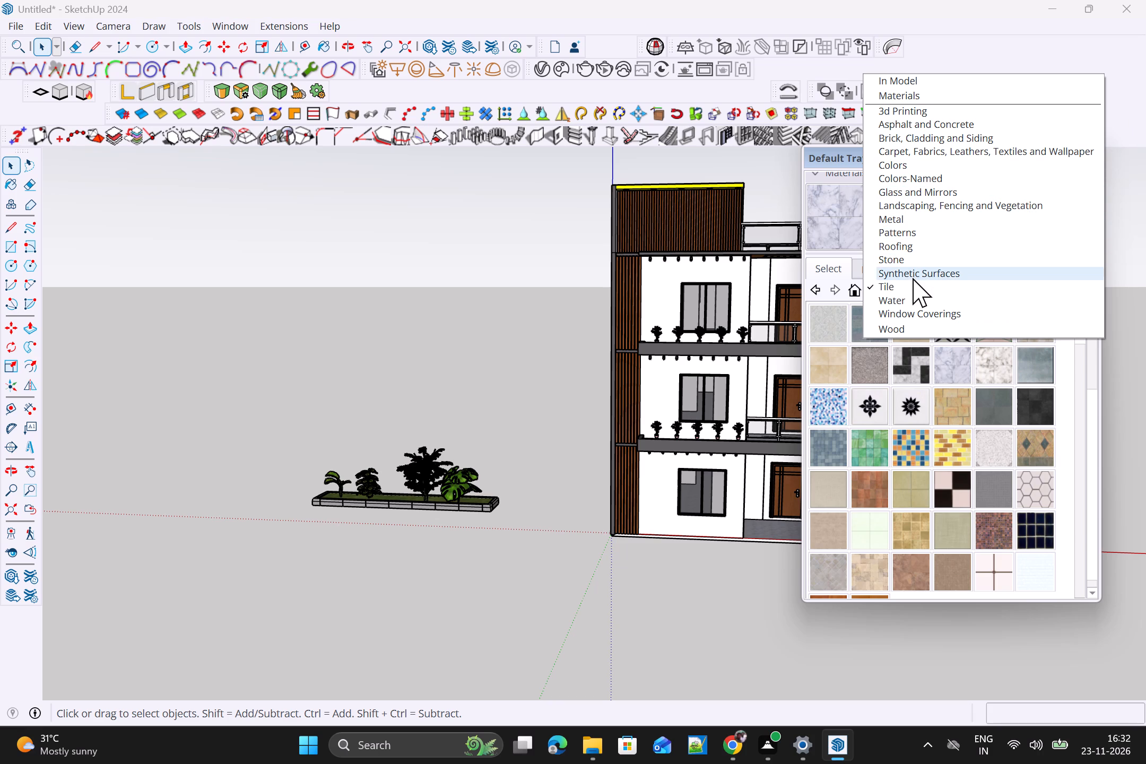
left_click(909, 240)
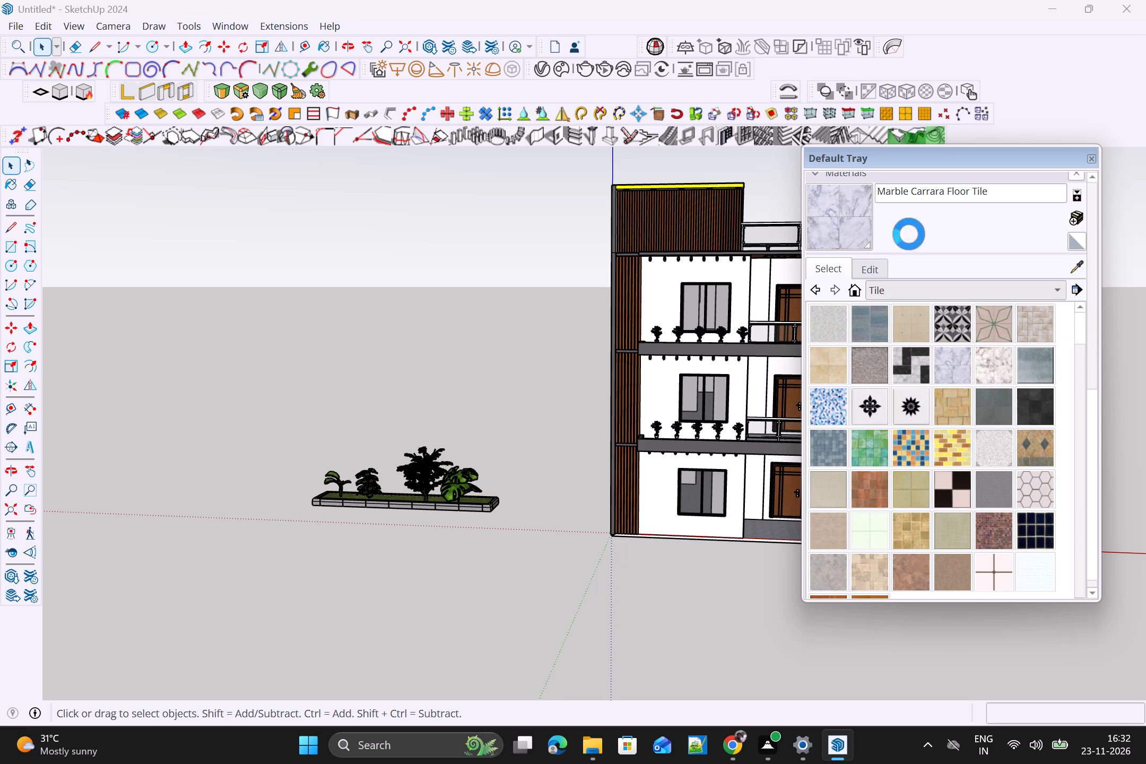
left_click(958, 283)
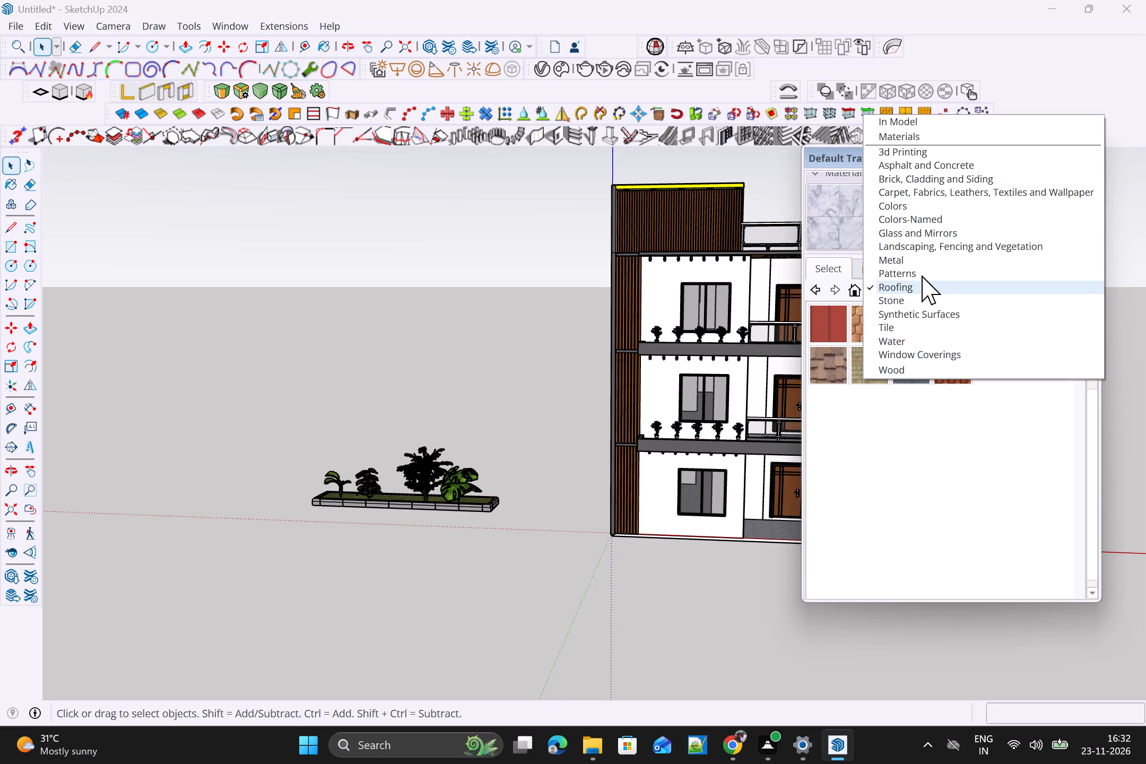
left_click(921, 230)
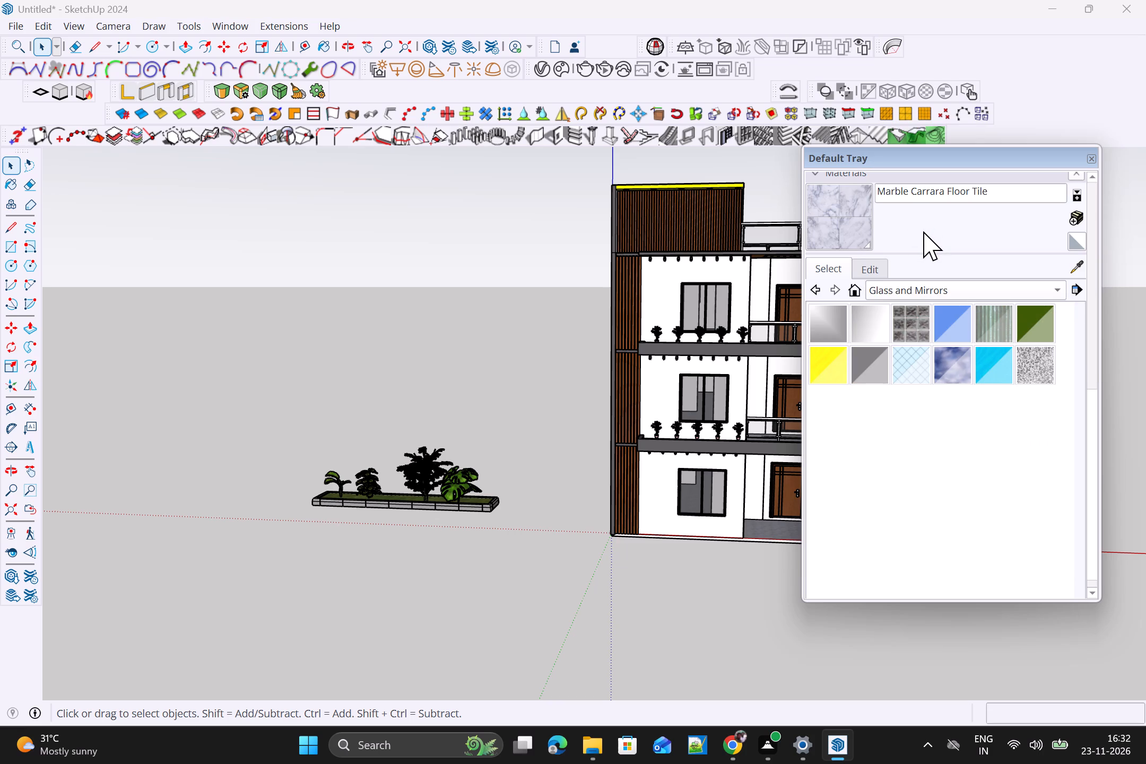
left_click(911, 290)
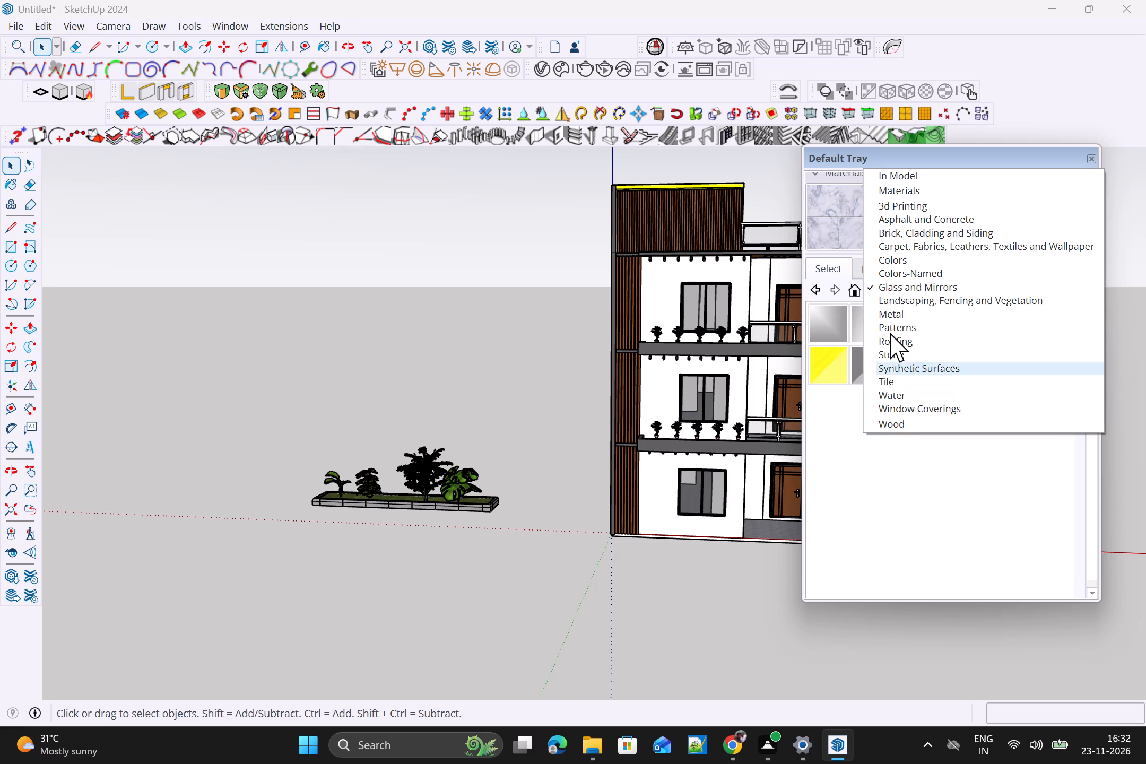
left_click(839, 260)
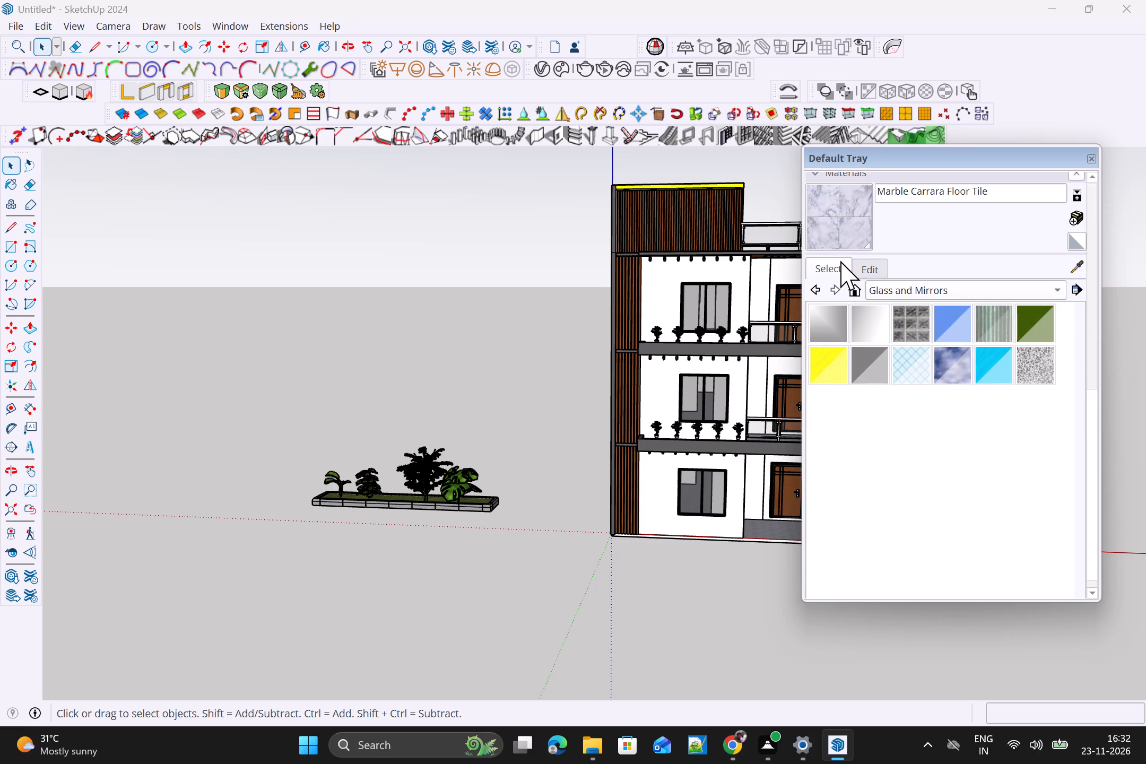
Turn on the visibility of the OUTER WALL tag and close the tray.
scroll(871, 255, "up", 5)
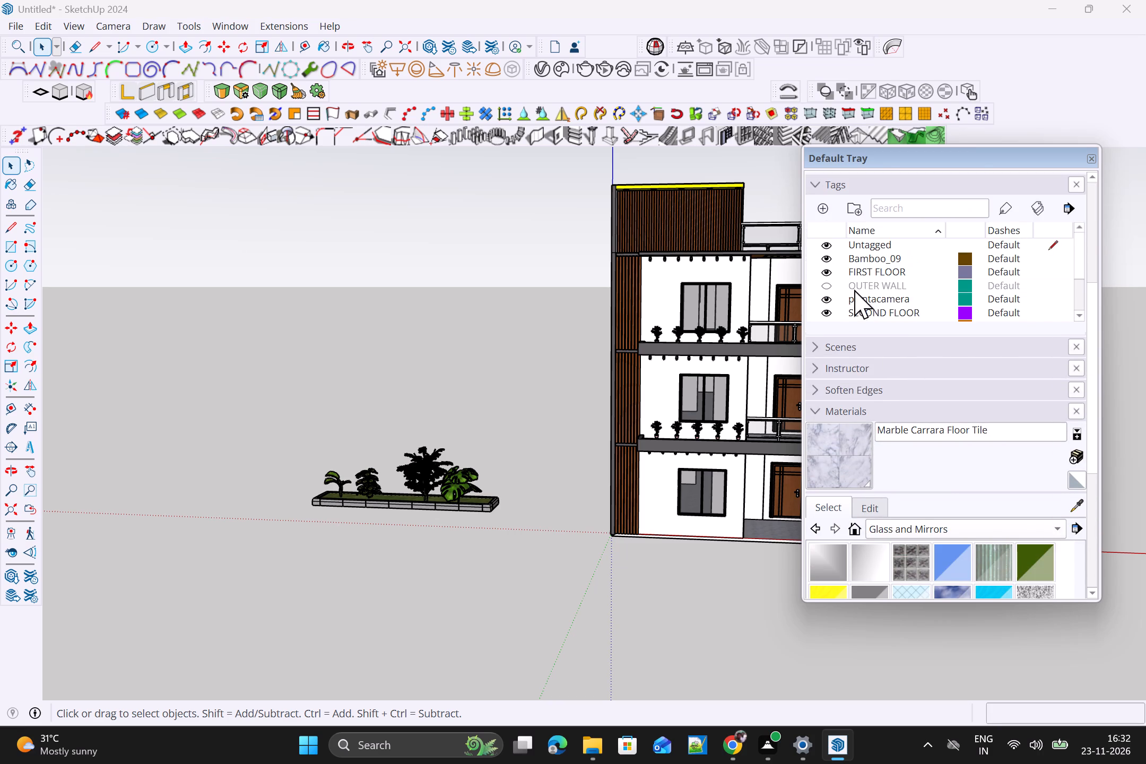
left_click(827, 289)
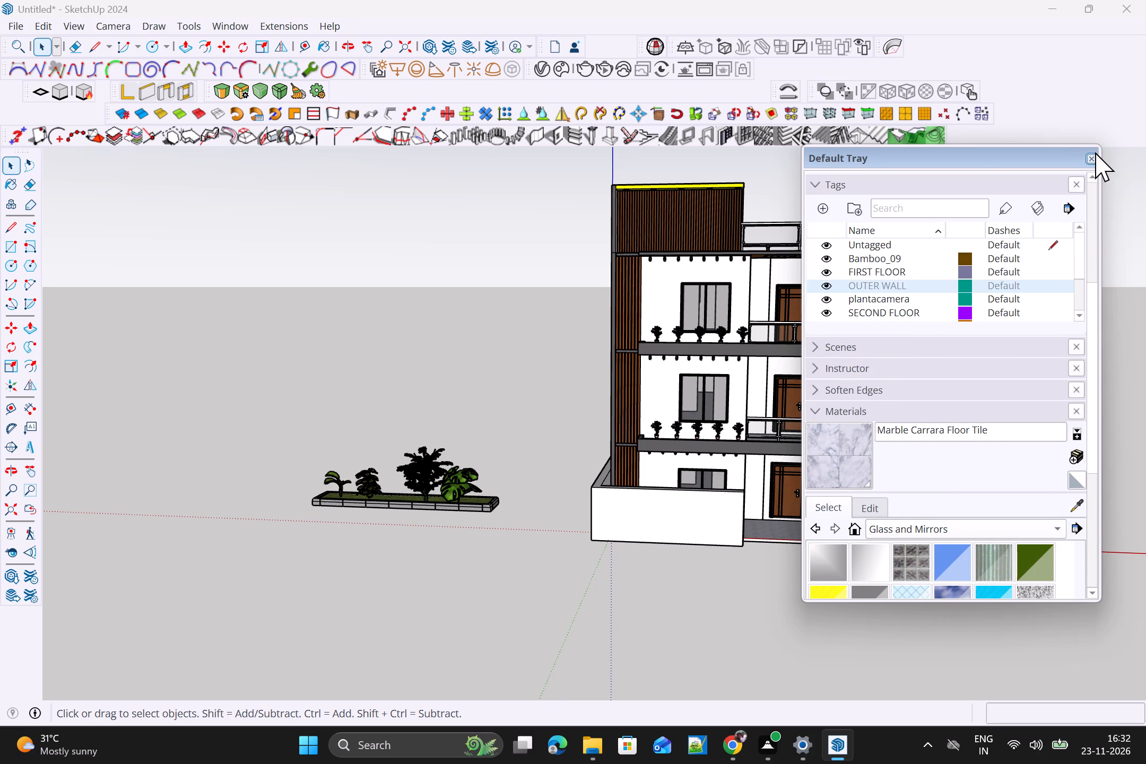
left_click(1094, 153)
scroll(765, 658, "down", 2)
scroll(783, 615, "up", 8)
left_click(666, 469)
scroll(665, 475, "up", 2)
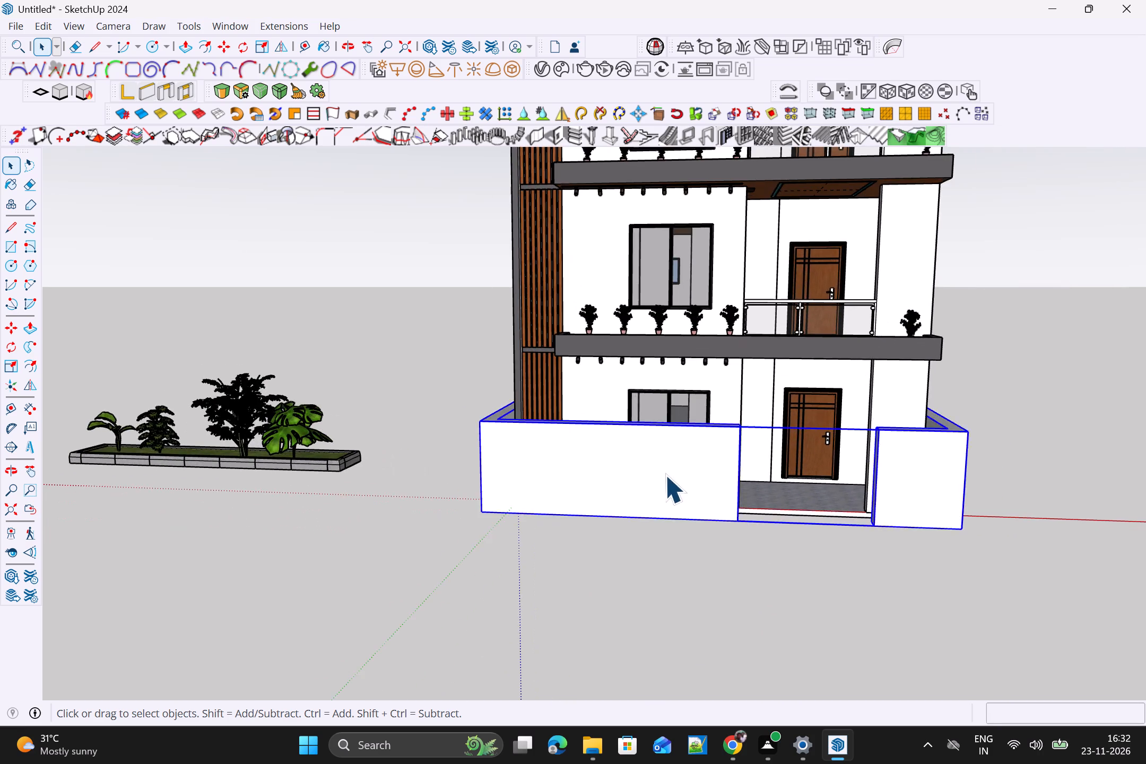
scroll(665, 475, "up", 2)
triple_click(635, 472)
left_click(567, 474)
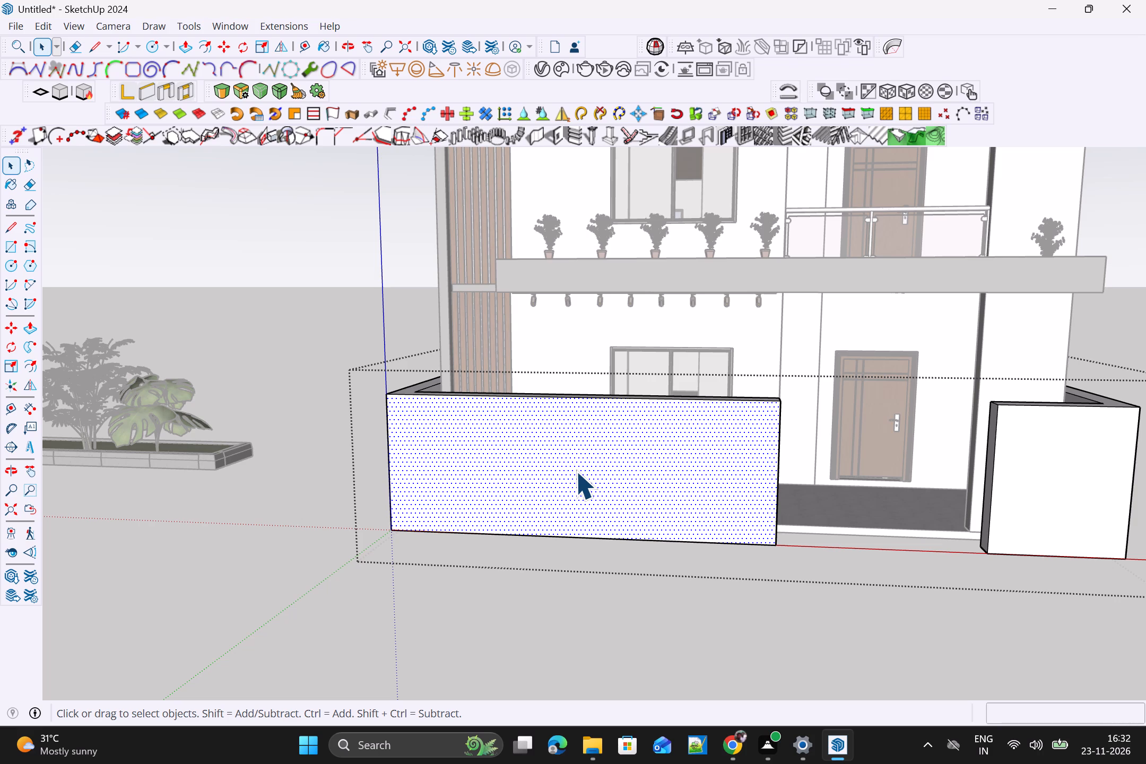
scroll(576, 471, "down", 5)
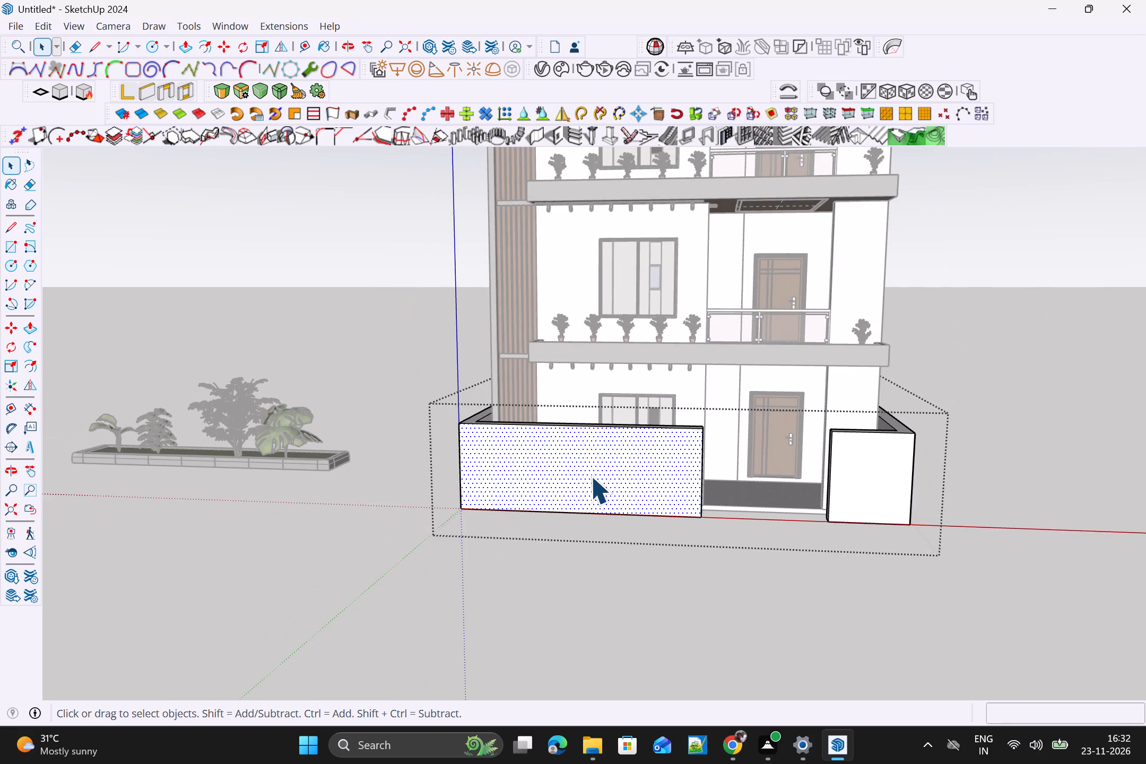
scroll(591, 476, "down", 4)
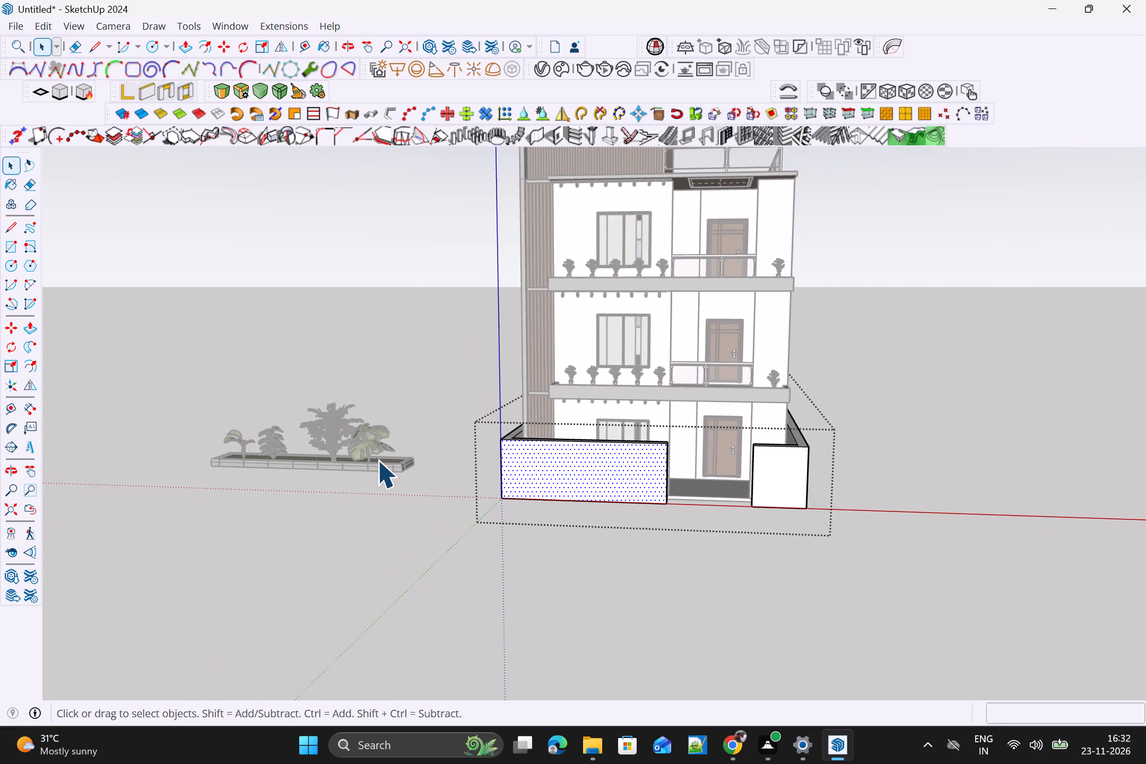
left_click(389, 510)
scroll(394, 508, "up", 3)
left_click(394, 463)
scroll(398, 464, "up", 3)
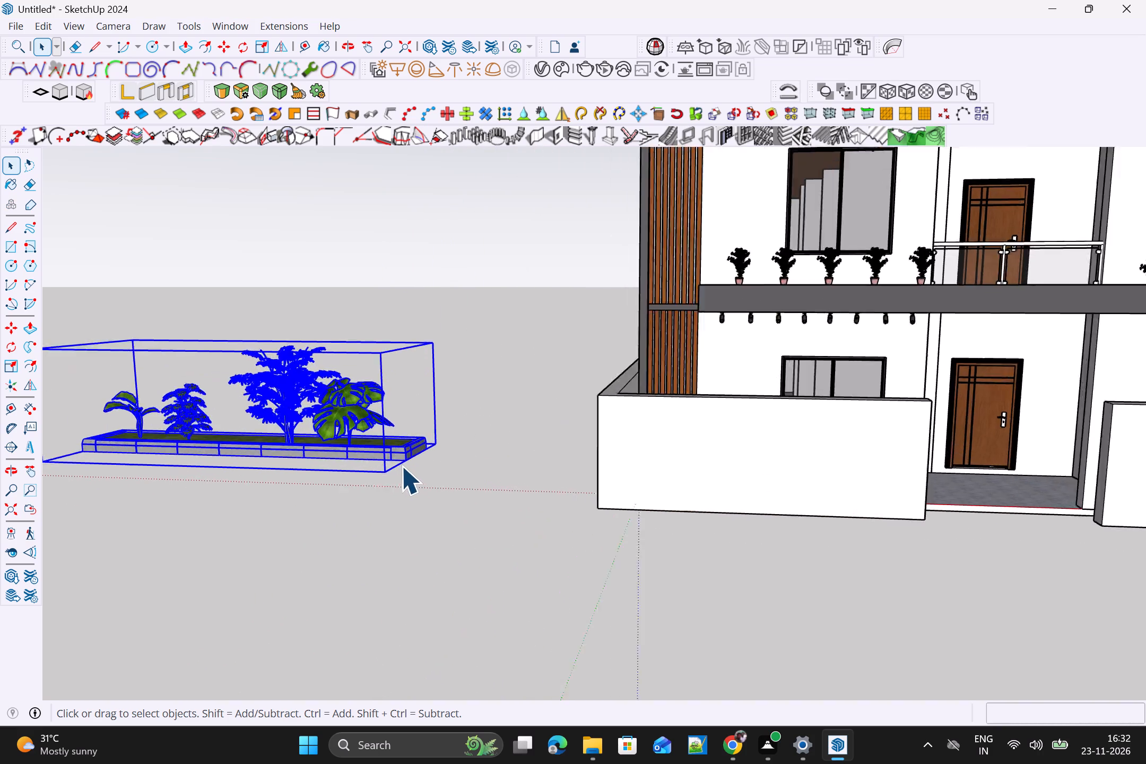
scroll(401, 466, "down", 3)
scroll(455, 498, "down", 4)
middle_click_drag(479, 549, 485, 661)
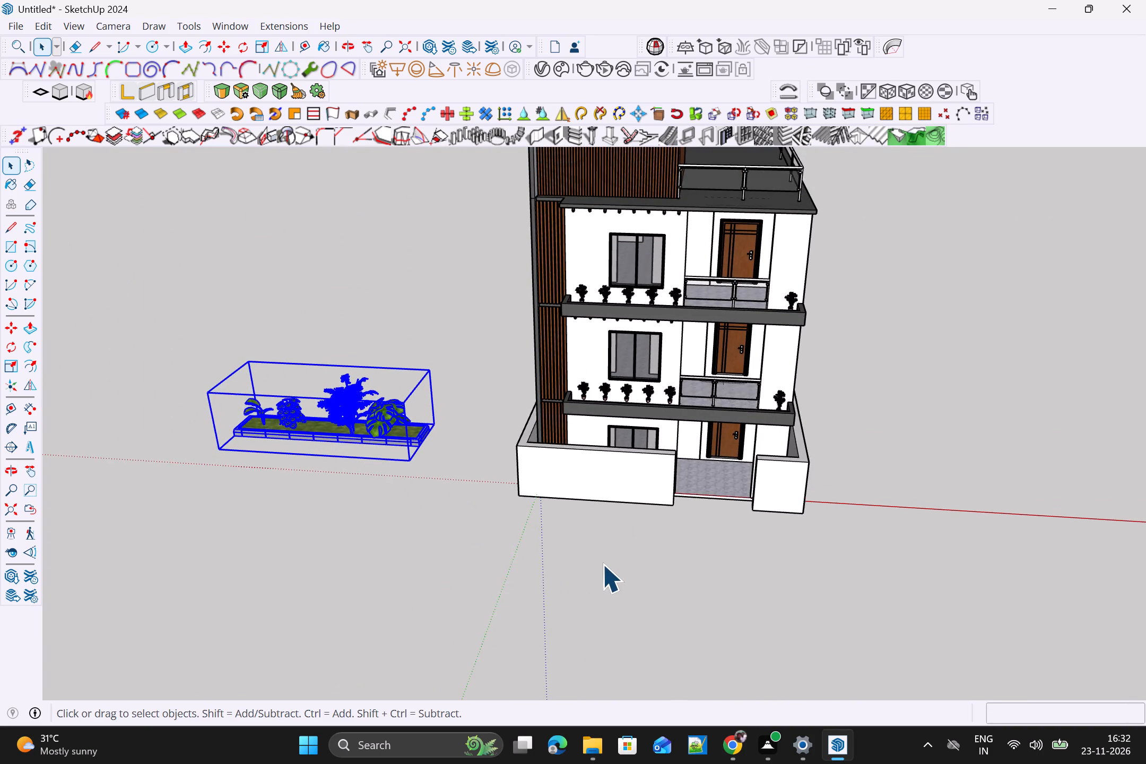
Draw a nameplate rectangle on the front face of the outer wall, near the entrance opening.
scroll(602, 564, "up", 2)
scroll(616, 475, "up", 6)
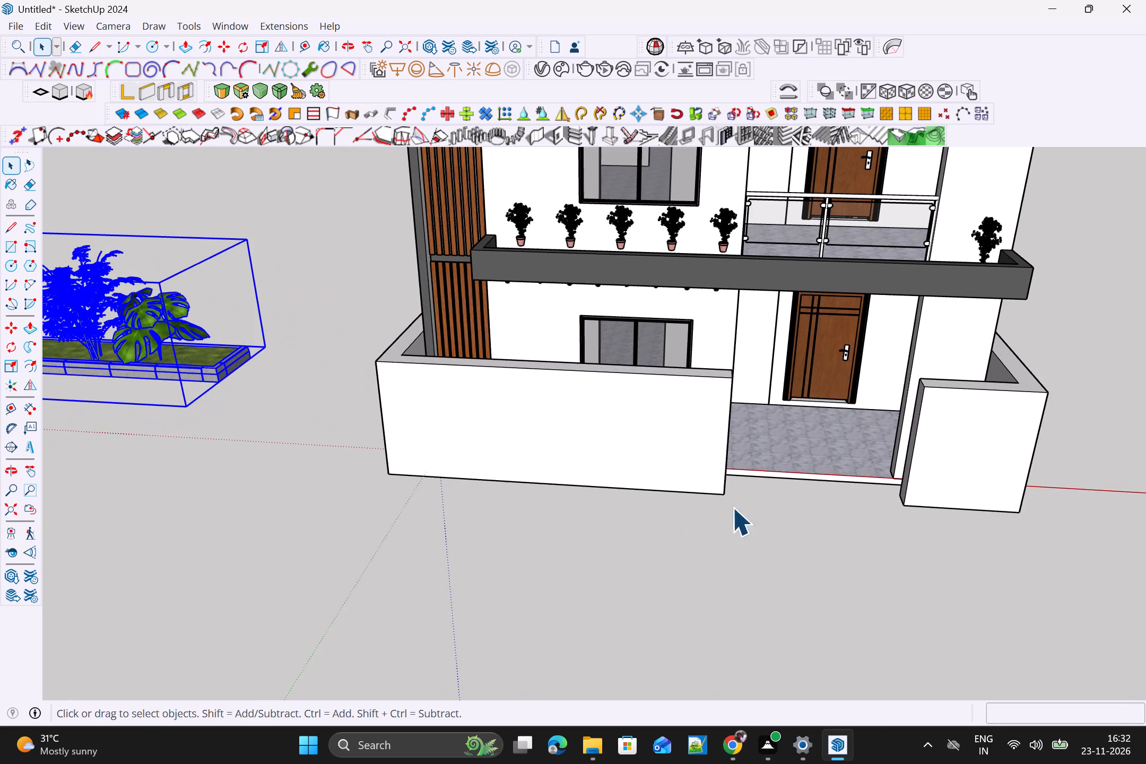
scroll(727, 454, "up", 1)
middle_click_drag(767, 410, 817, 323)
scroll(817, 324, "up", 1)
scroll(815, 320, "down", 1)
scroll(697, 364, "up", 4)
left_click(691, 397)
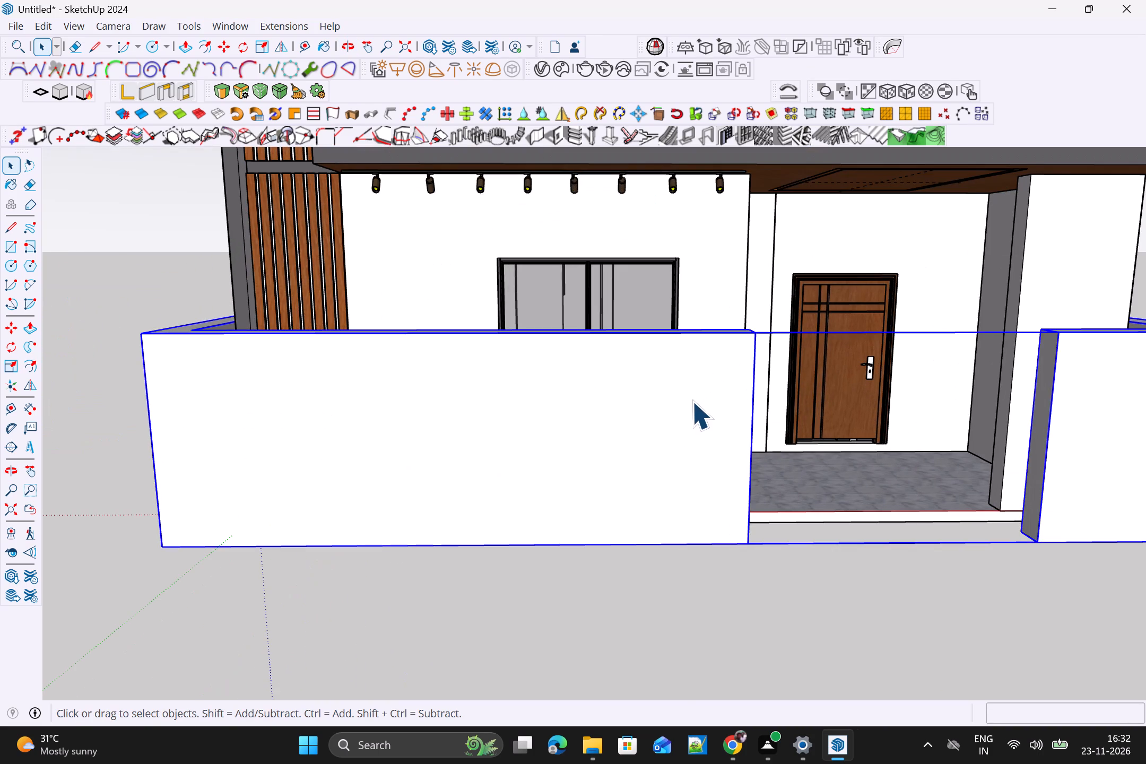
triple_click(689, 404)
left_click(688, 404)
left_click(678, 406)
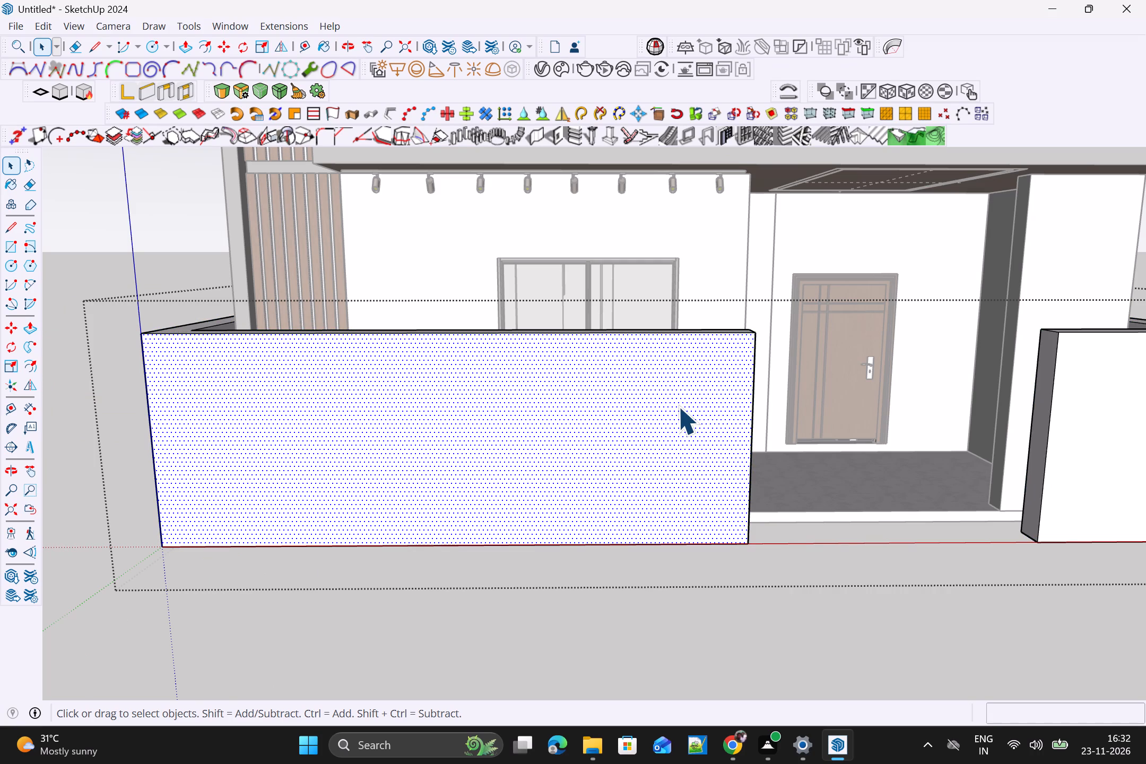
key("r")
left_click(625, 375)
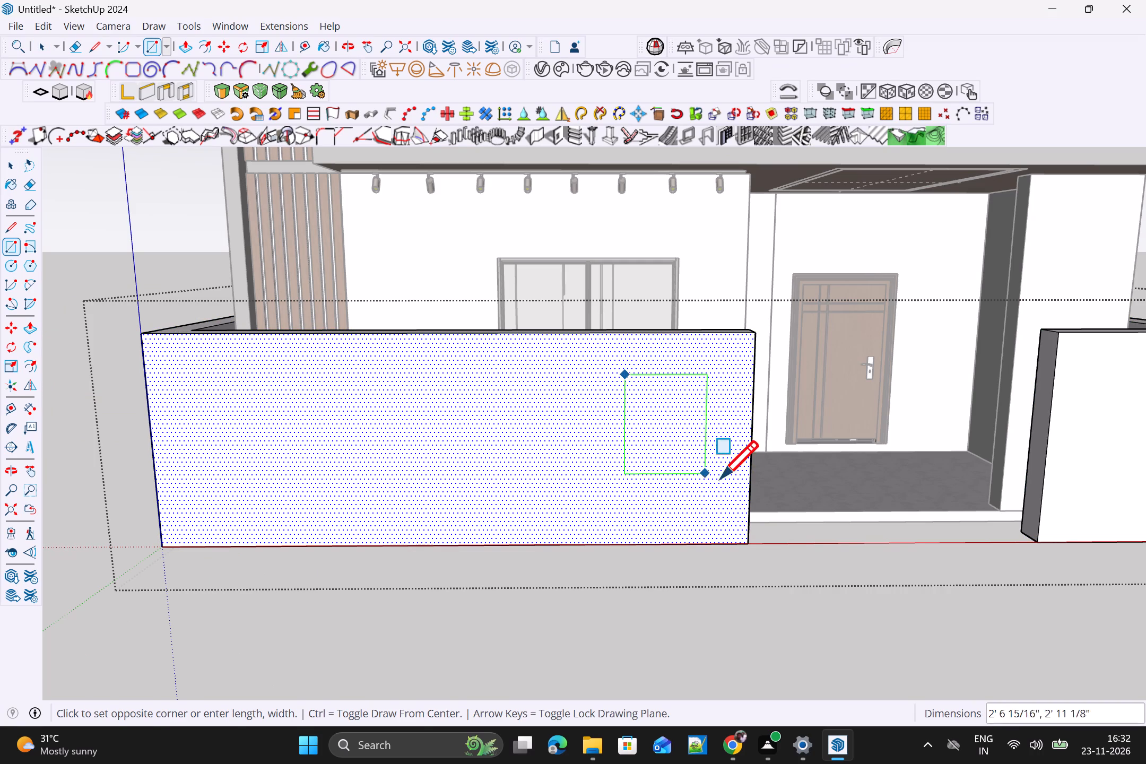
left_click(738, 470)
scroll(714, 456, "up", 4)
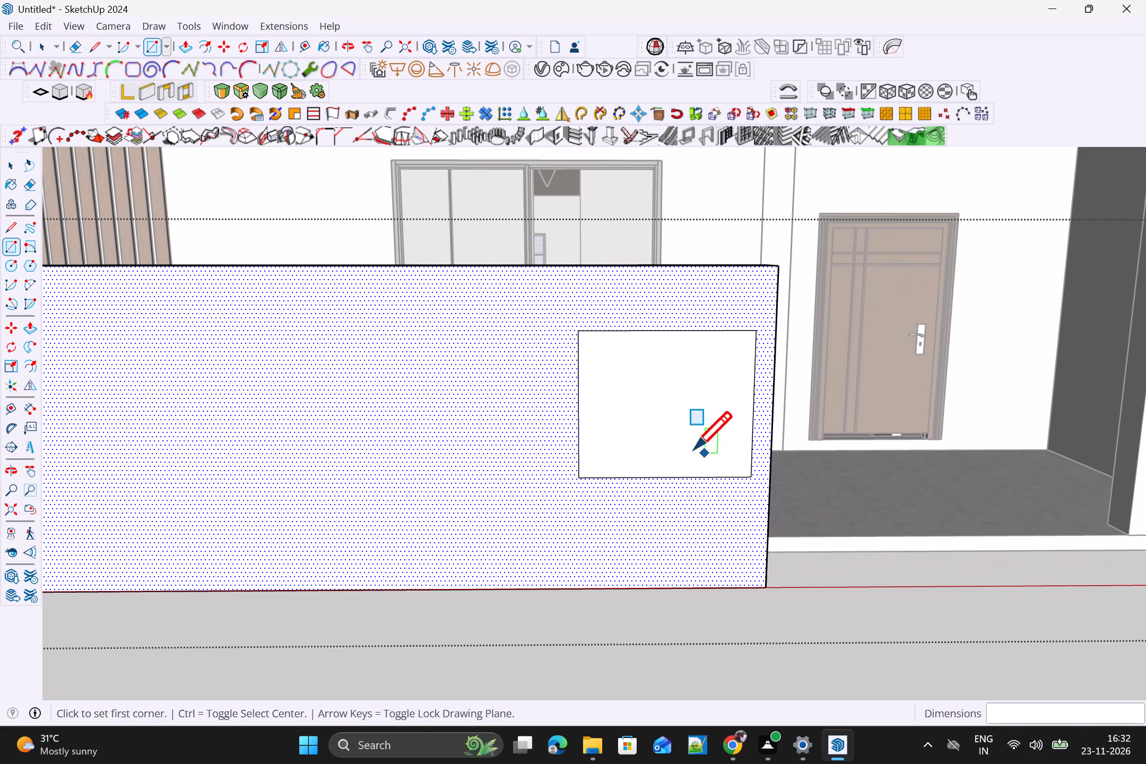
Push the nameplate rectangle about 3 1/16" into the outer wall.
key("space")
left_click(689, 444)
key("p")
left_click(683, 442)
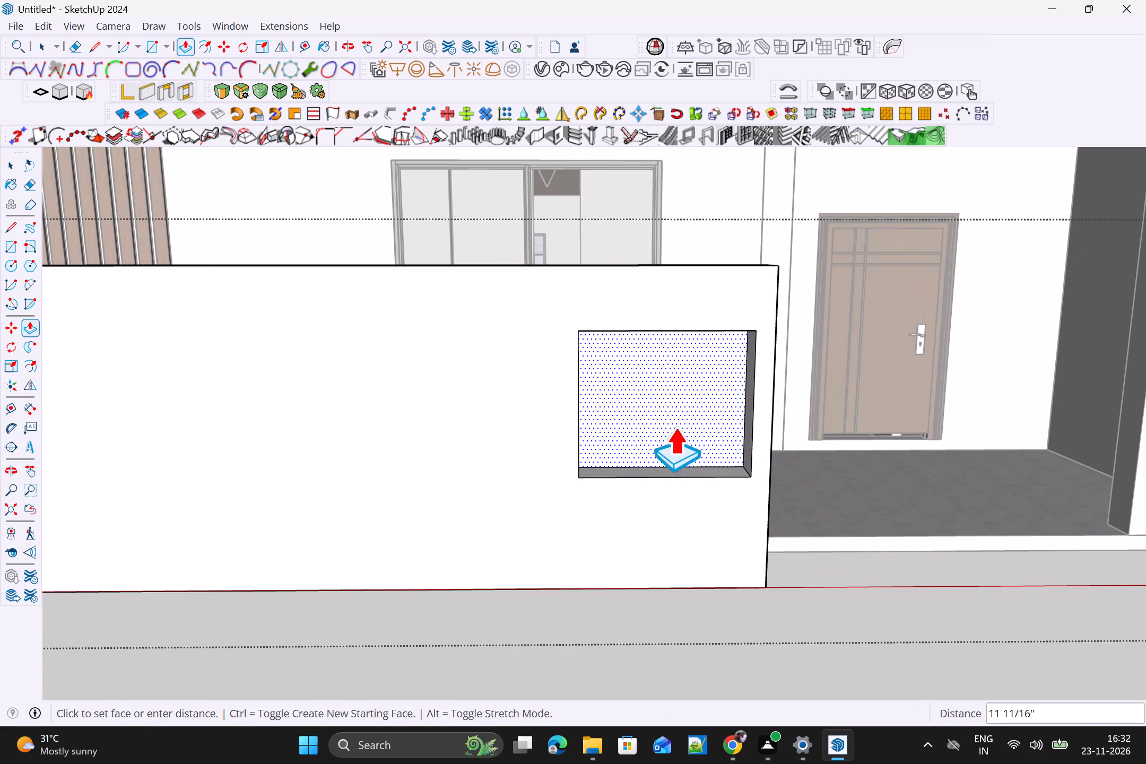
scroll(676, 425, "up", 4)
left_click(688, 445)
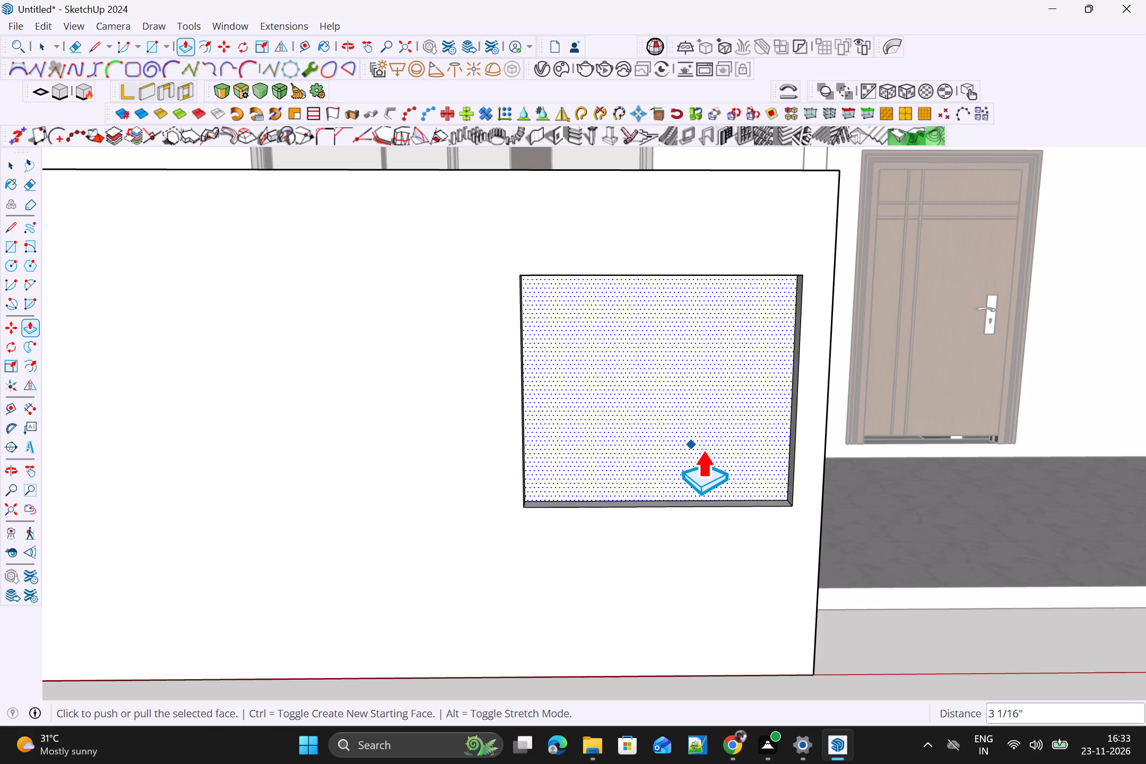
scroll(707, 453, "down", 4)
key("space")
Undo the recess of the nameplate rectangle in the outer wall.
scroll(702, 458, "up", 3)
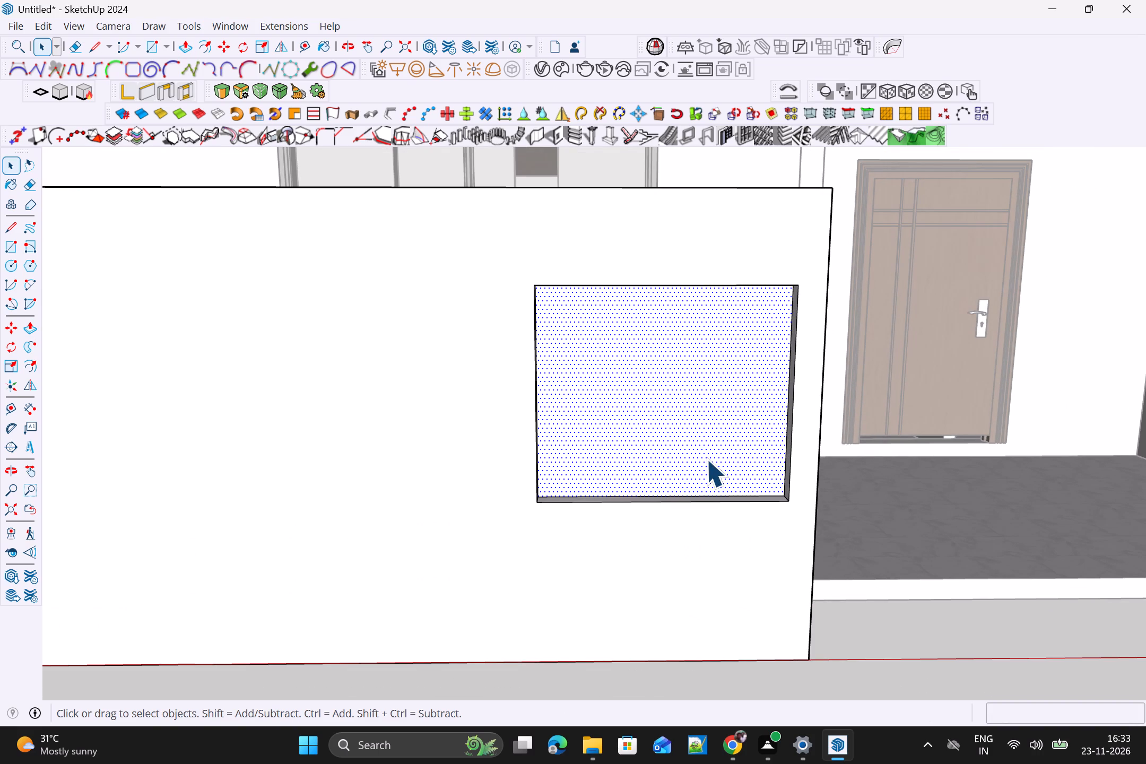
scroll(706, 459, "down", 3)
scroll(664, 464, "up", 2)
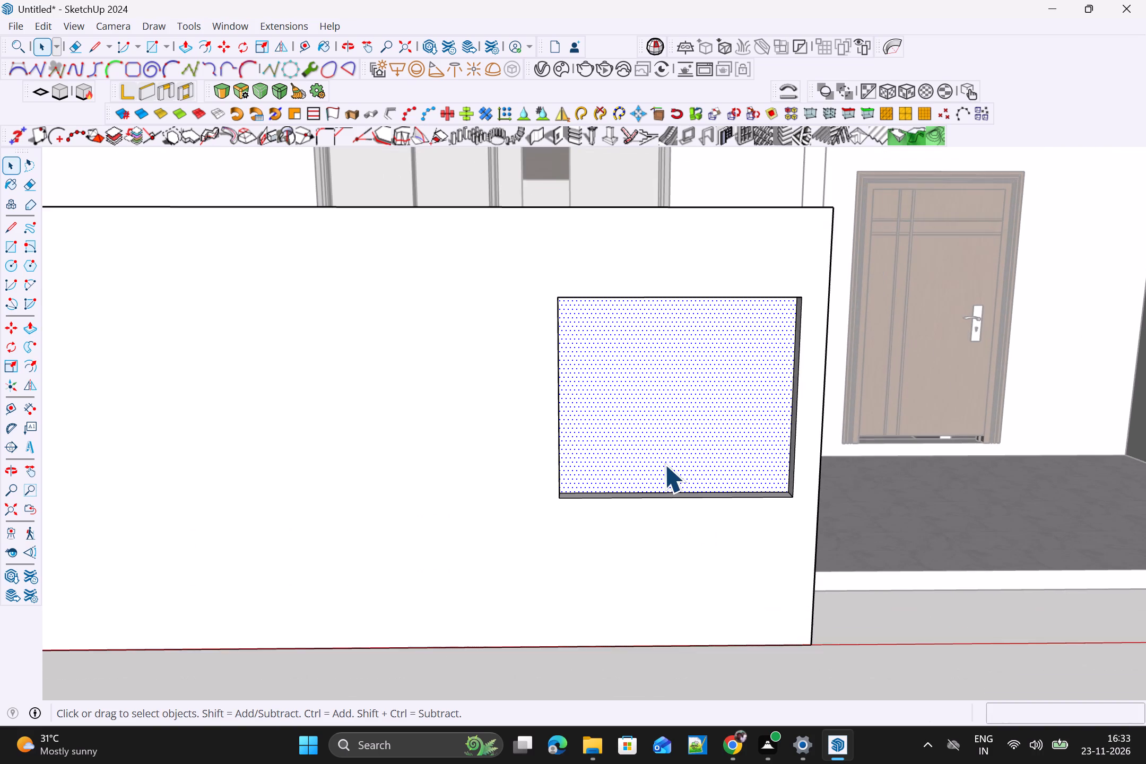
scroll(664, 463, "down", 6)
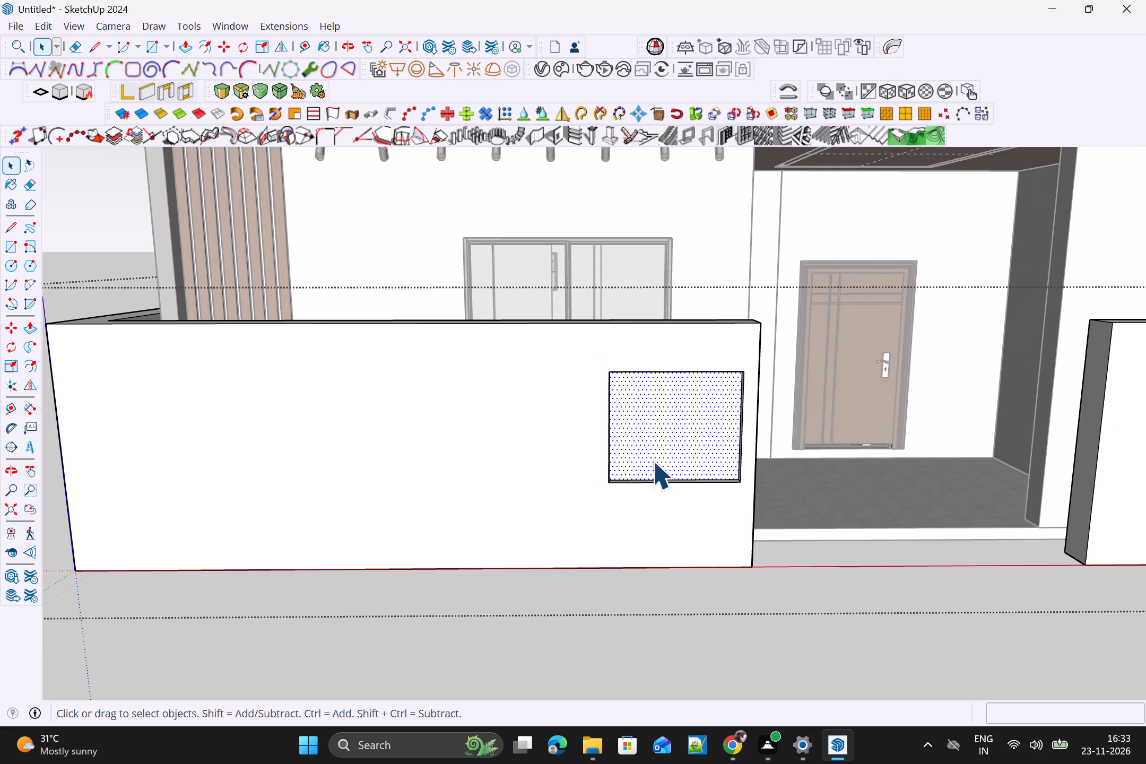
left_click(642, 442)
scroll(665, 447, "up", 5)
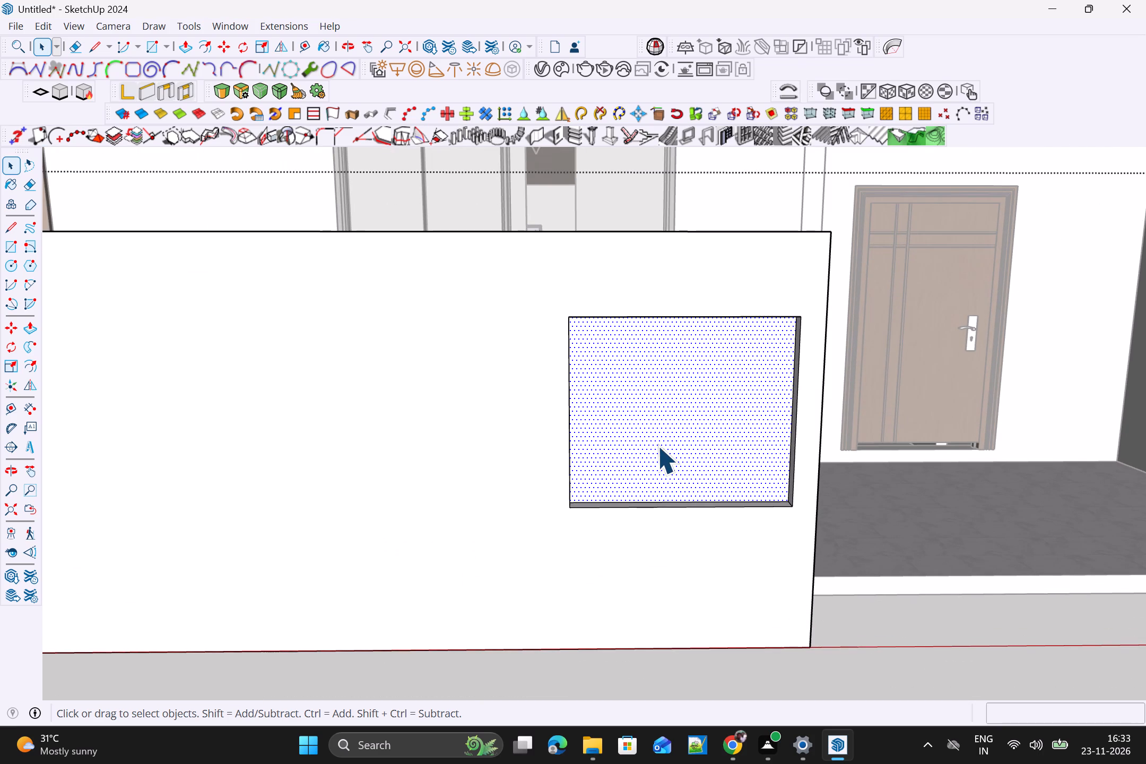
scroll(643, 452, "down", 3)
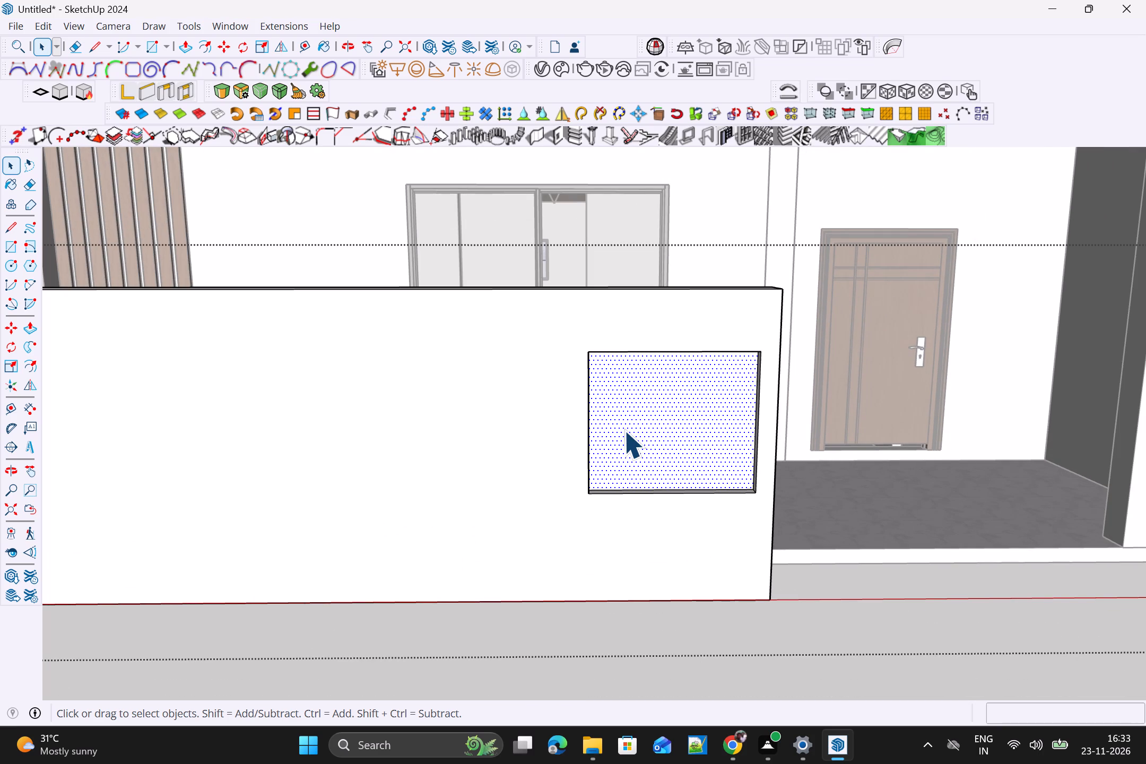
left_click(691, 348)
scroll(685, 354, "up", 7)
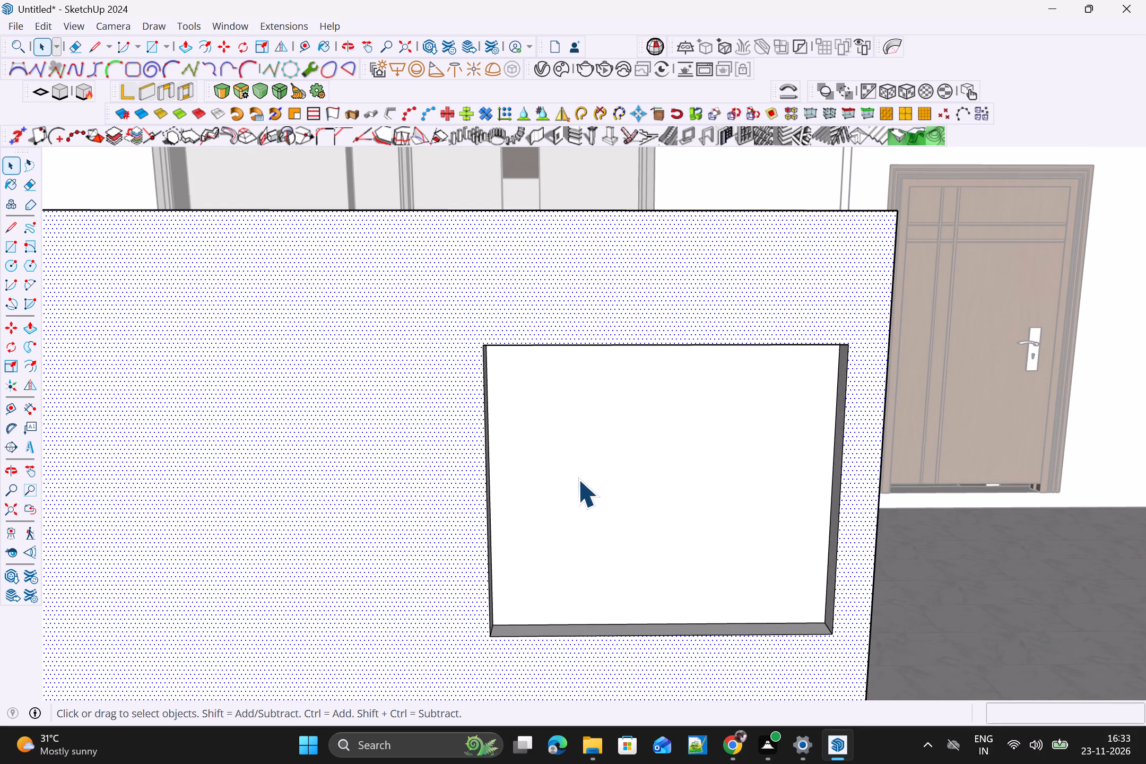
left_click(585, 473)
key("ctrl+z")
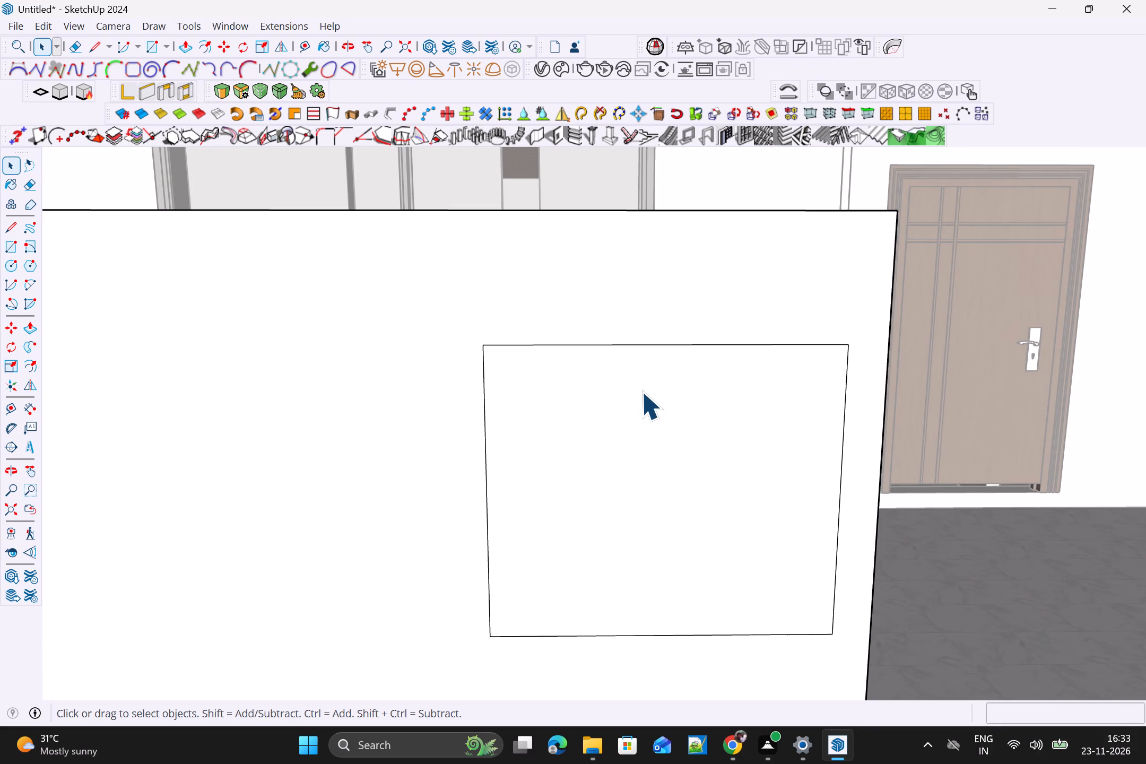
Offset the nameplate rectangle's edges inward by about 2" to form a border.
left_click(648, 385)
key("f")
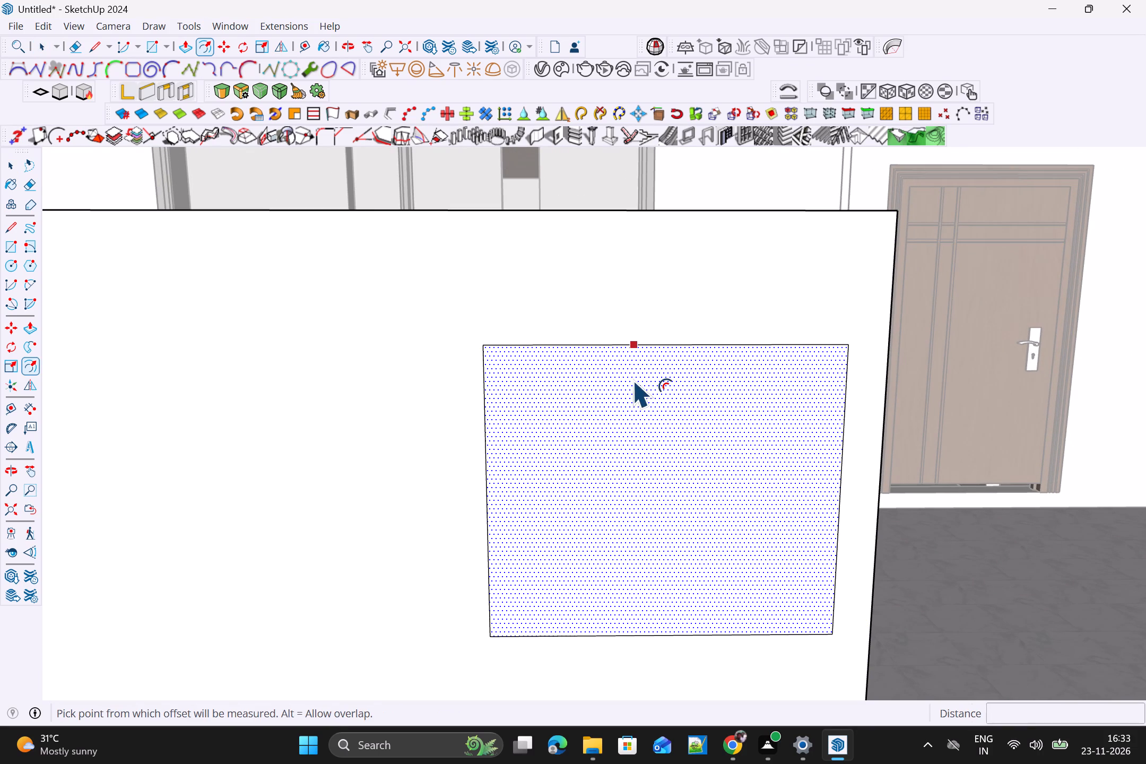
left_click_drag(634, 379, 646, 364)
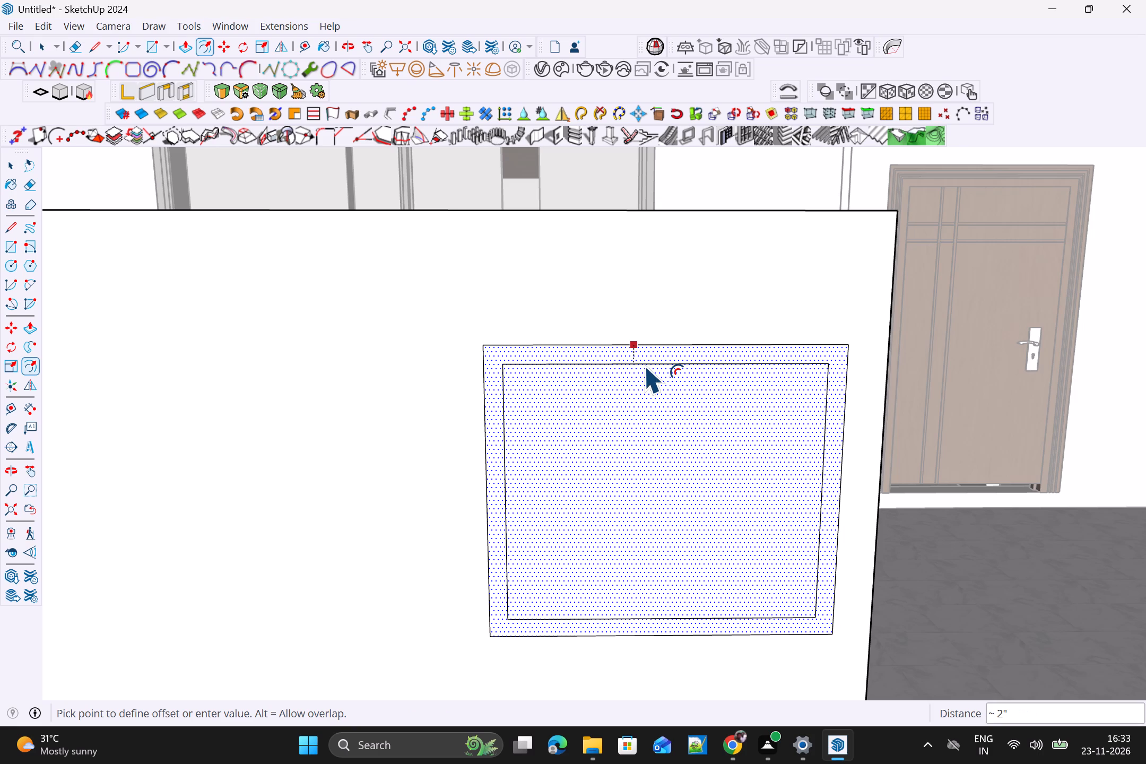
left_click_drag(646, 364, 643, 365)
key("space")
Push the inner nameplate face about 2 5/16" into the outer wall, leaving the border flush.
left_click(624, 420)
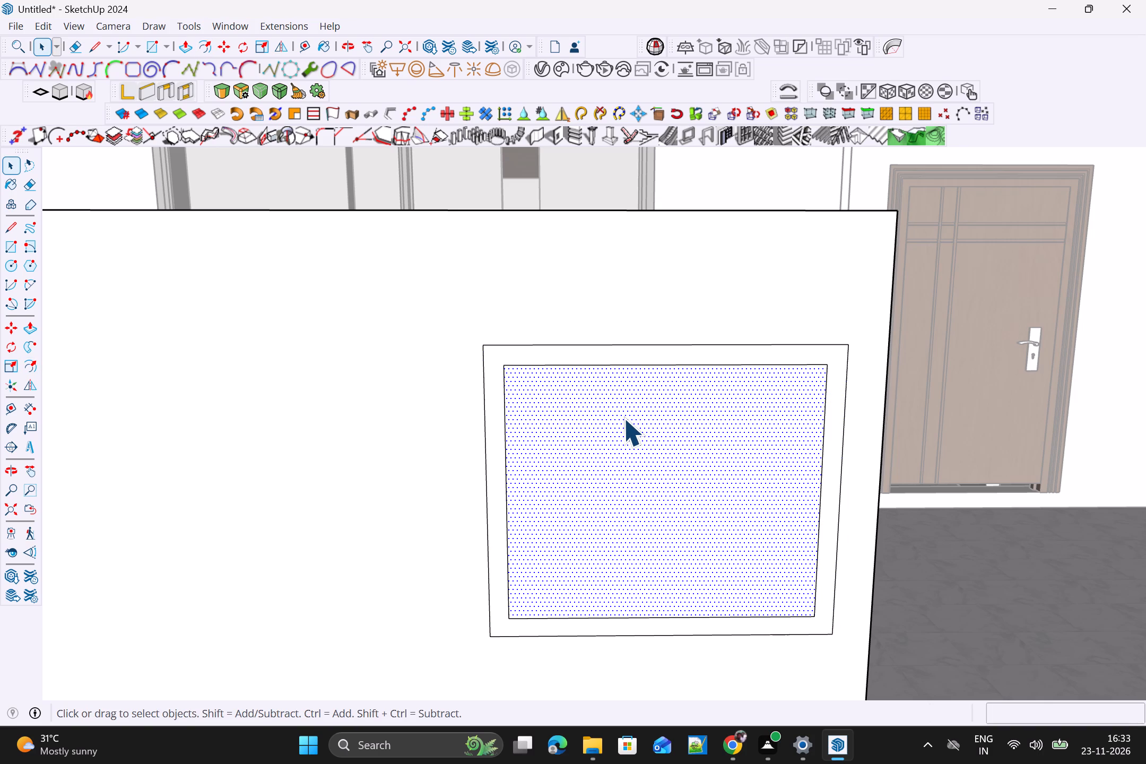
key("p")
scroll(618, 418, "up", 3)
left_click(639, 453)
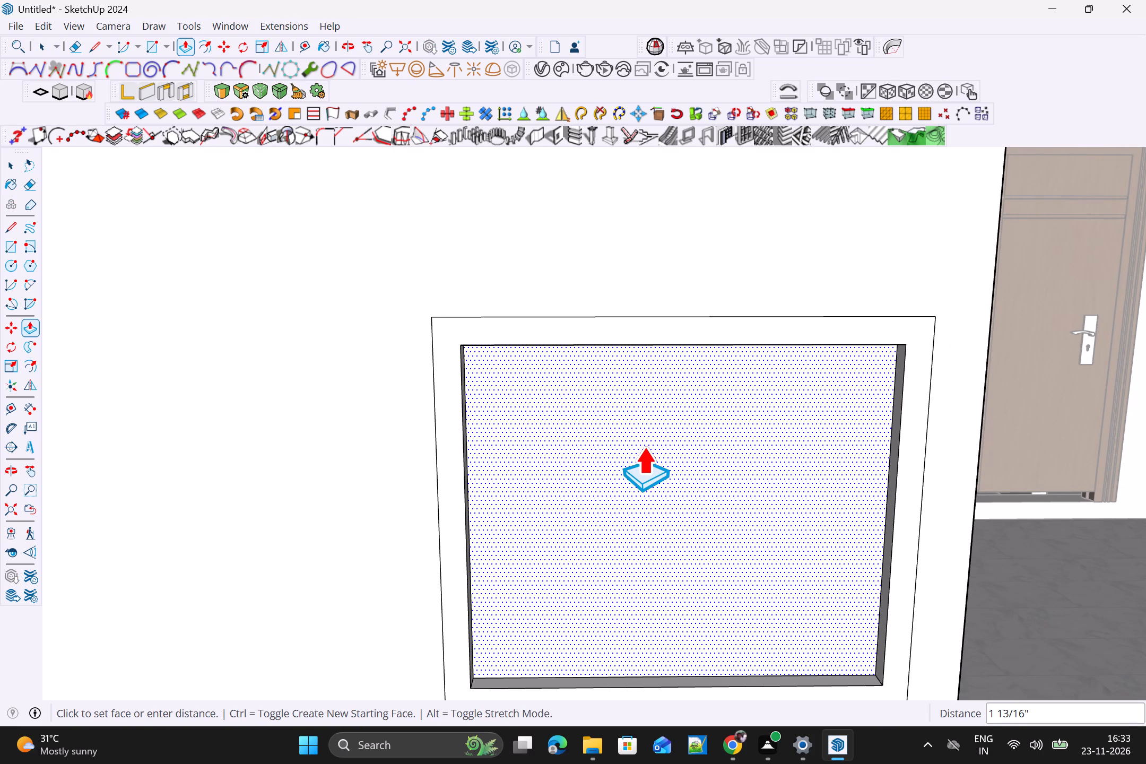
left_click(644, 444)
scroll(639, 458, "down", 4)
key("space")
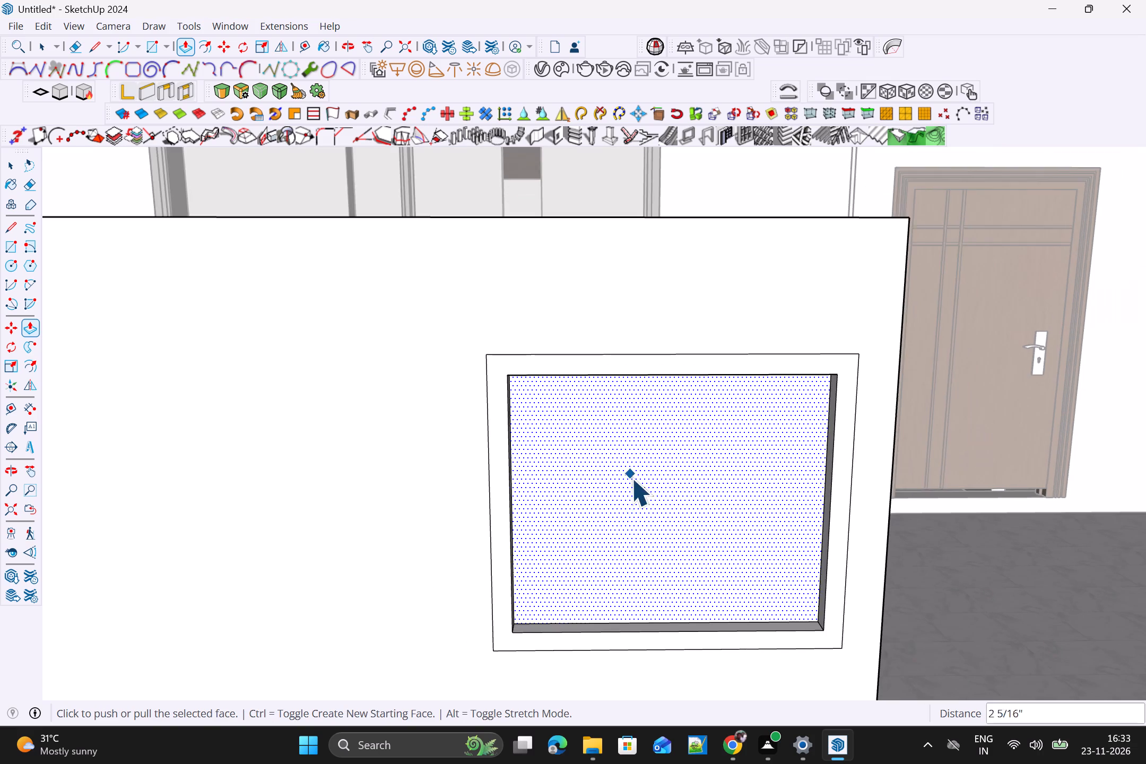
scroll(637, 482, "down", 5)
left_click(622, 513)
scroll(634, 524, "down", 6)
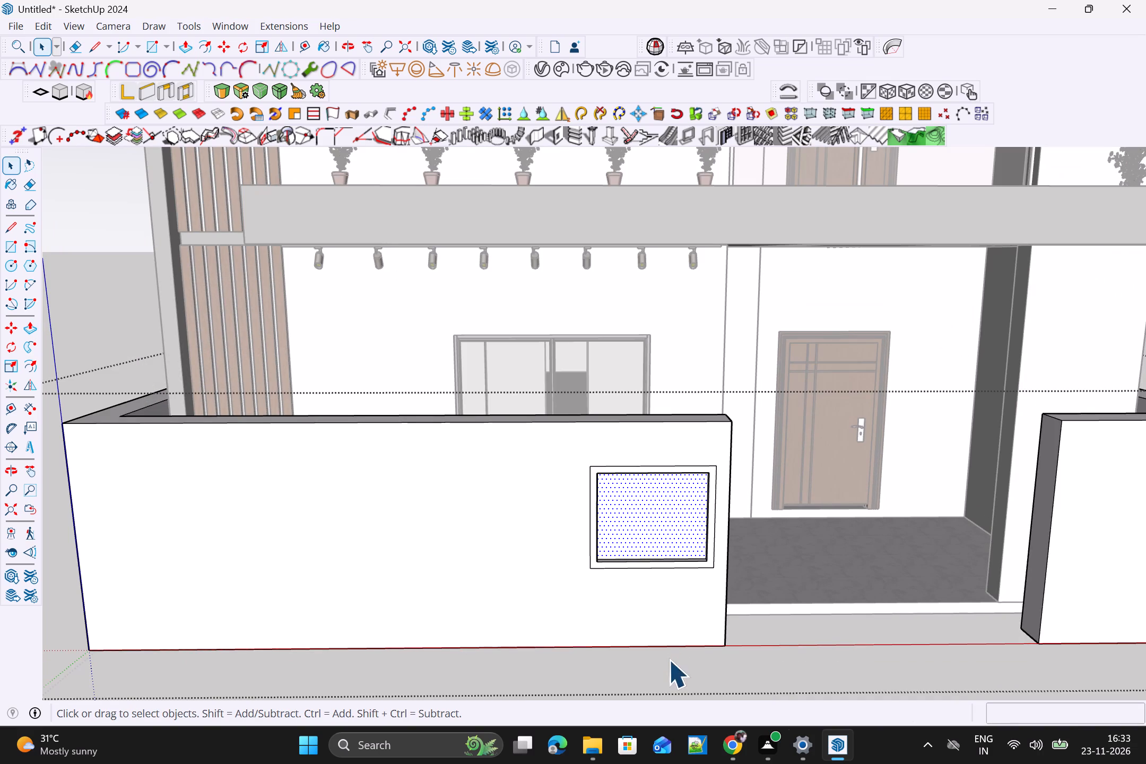
Start a 3D text for the wall nameplate and replace the placeholder text with RAGHU.
middle_click_drag(706, 583, 711, 567)
scroll(686, 599, "up", 1)
middle_click_drag(690, 556, 697, 532)
scroll(680, 532, "up", 9)
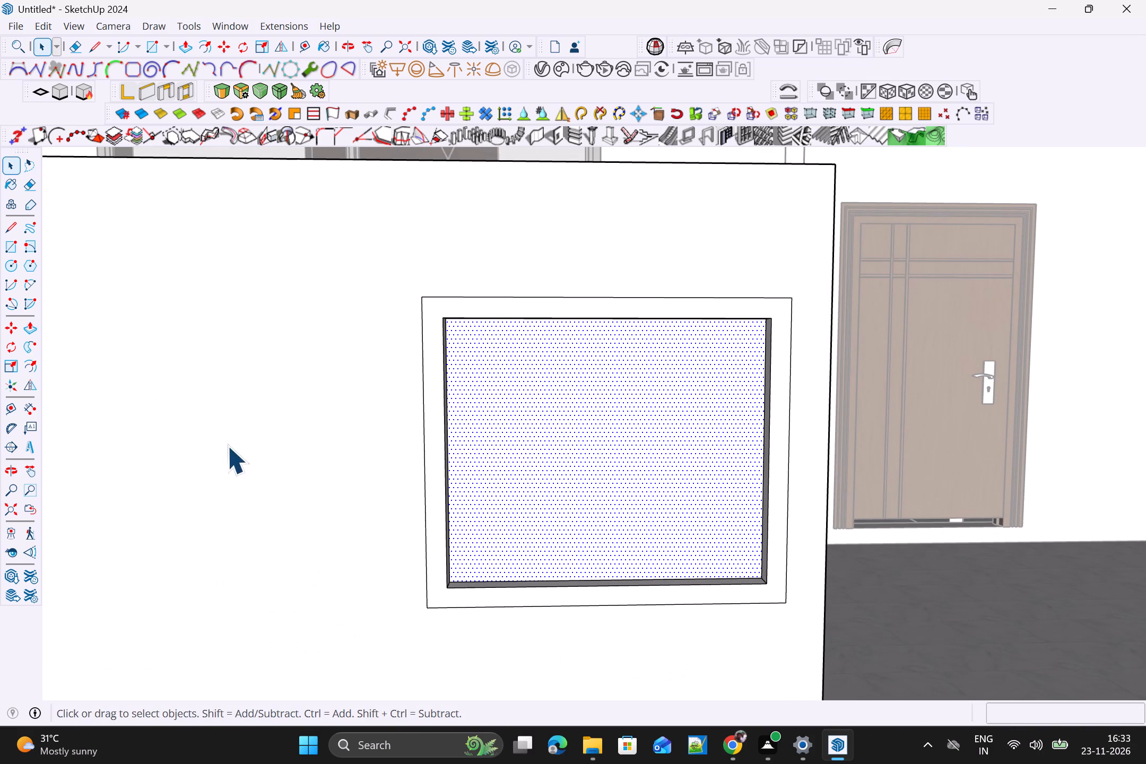
left_click(33, 446)
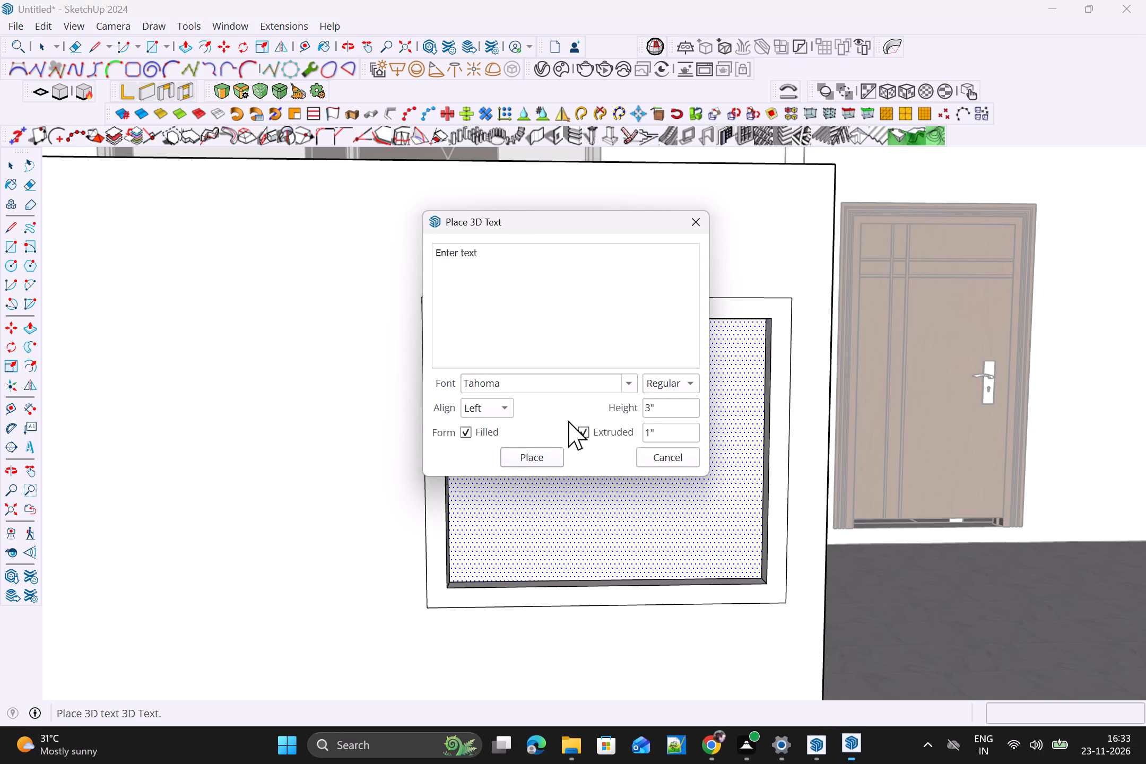
left_click(517, 260)
key("BackSpace")
key("BackSpace")
key("BackSpace")
key("BackSpace")
key("BackSpace")
key("BackSpace")
key("BackSpace")
key("BackSpace")
key("BackSpace")
key("BackSpace")
key("BackSpace")
key("BackSpace")
key("BackSpace")
key("BackSpace")
key("BackSpace")
key("BackSpace")
key("BackSpace")
key("BackSpace")
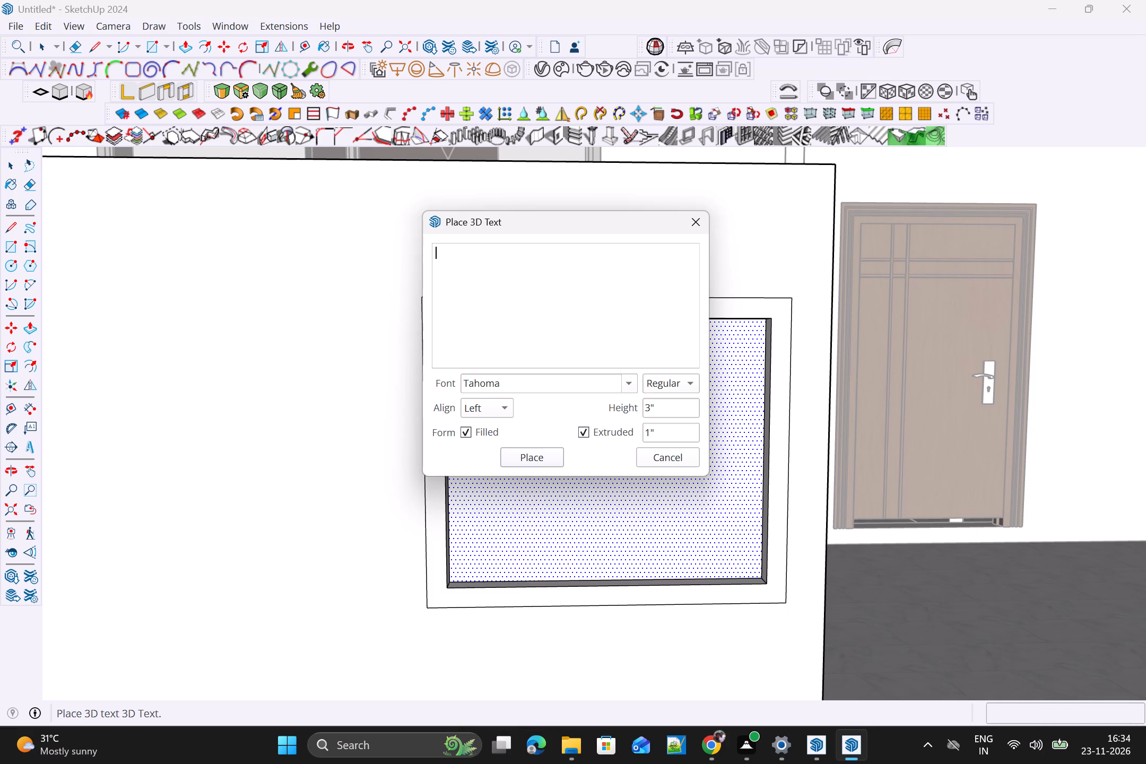
type("RA")
type("GHU")
Add 365D as an indented second line beneath the name in the 3D text.
key("Return")
key("Return")
key("BackSpace")
key("space")
key("space")
key("space")
key("3")
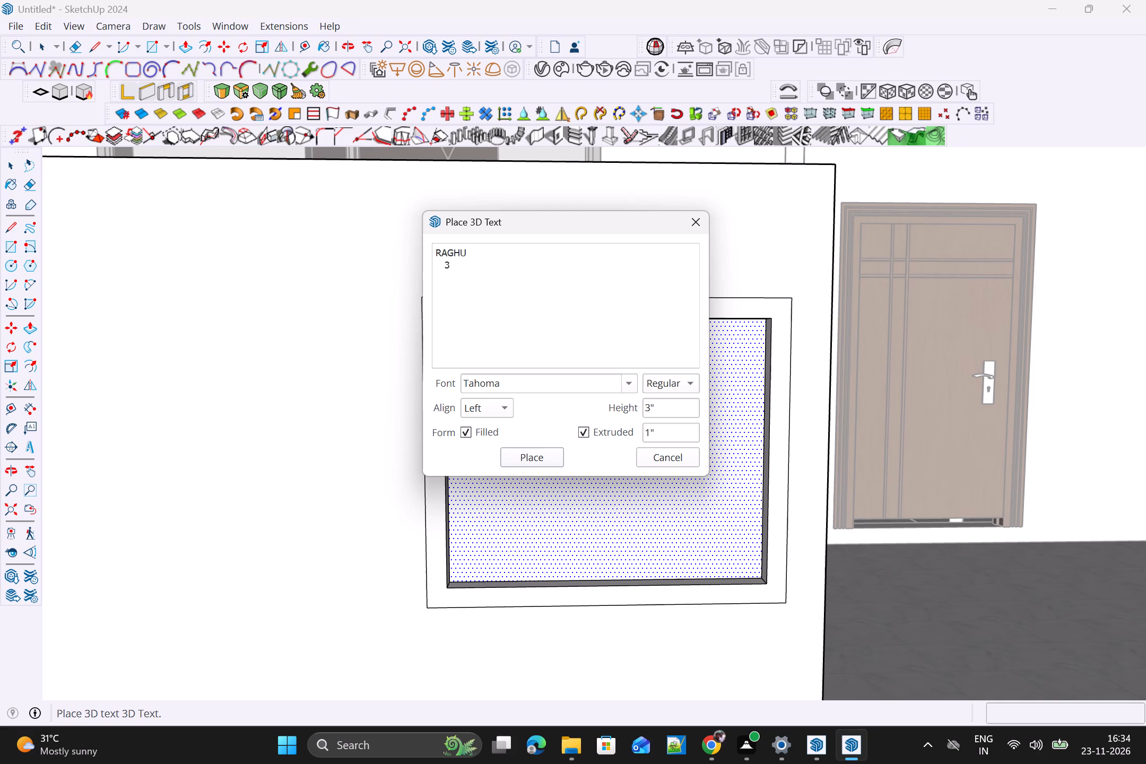
key("BackSpace")
key("BackSpace")
type("45")
key("BackSpace")
key("BackSpace")
key("BackSpace")
key("3")
type("65")
key("d")
key("Return")
Place the two-line 3D text on the recessed face of the outer wall's nameplate.
left_click(525, 464)
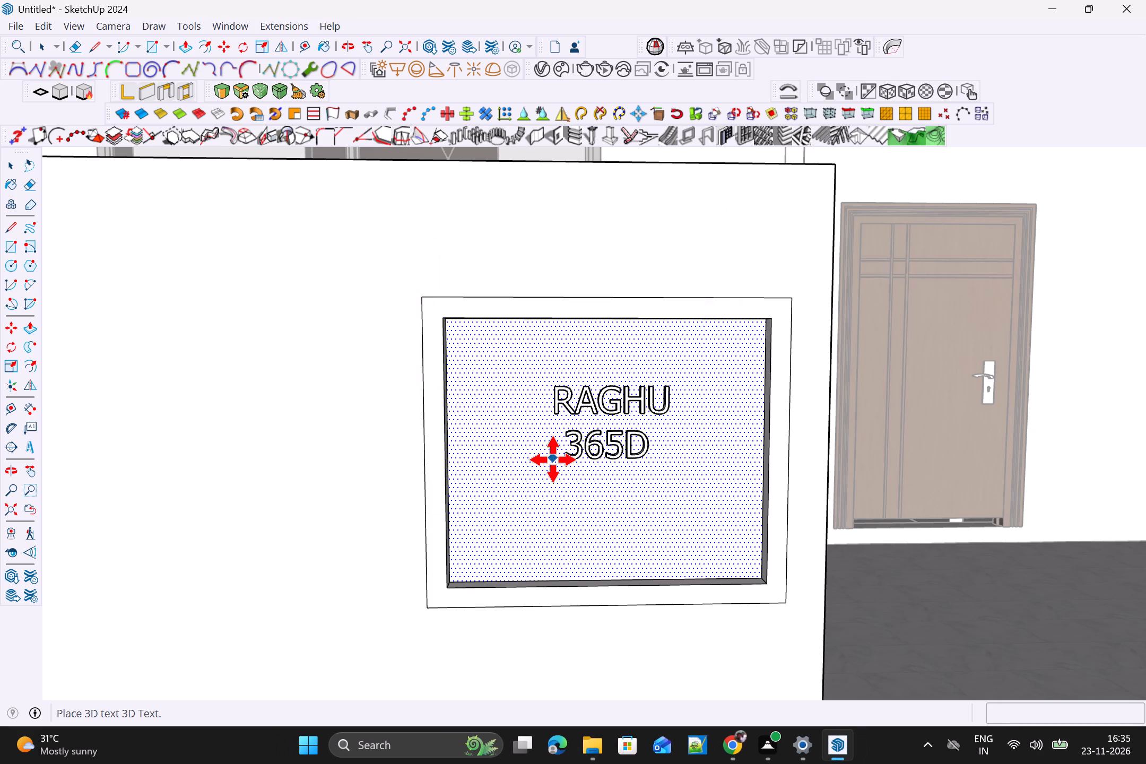
left_click(545, 467)
Scale the nameplate text taller from its top edge by a factor of about 1.39.
scroll(664, 462, "up", 4)
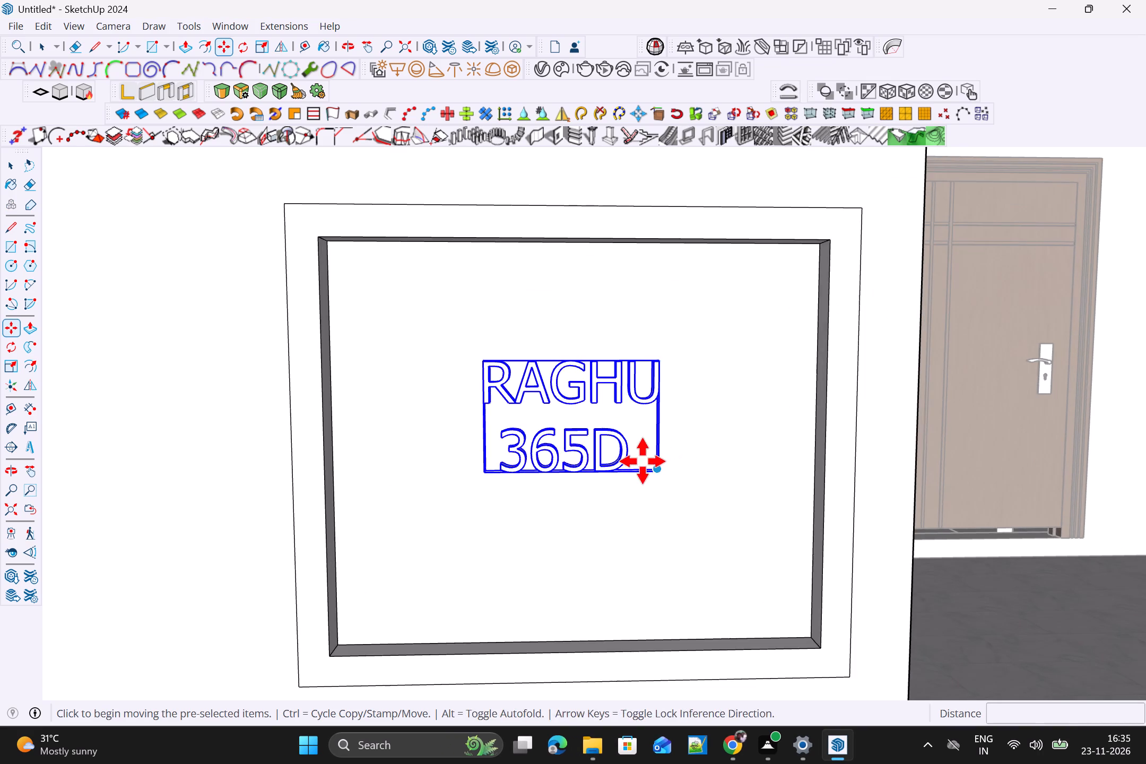
scroll(644, 467, "down", 3)
middle_click_drag(650, 506, 679, 572)
scroll(632, 478, "up", 3)
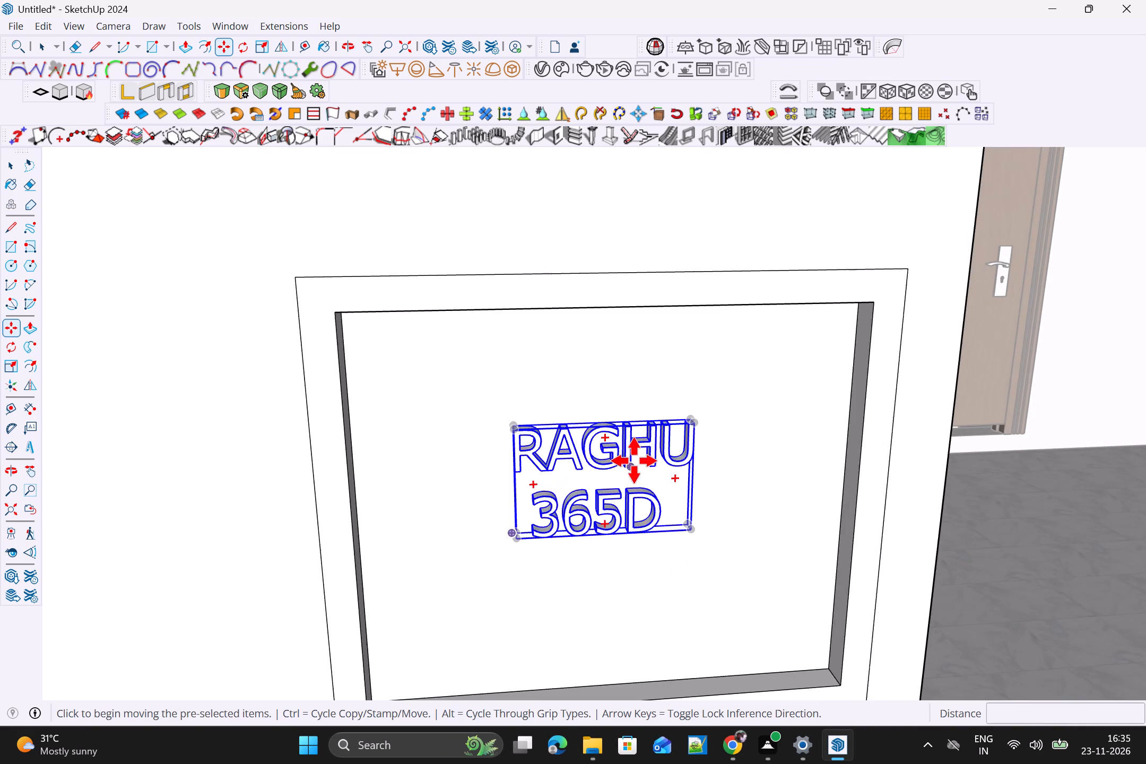
scroll(621, 440, "up", 7)
scroll(606, 423, "down", 7)
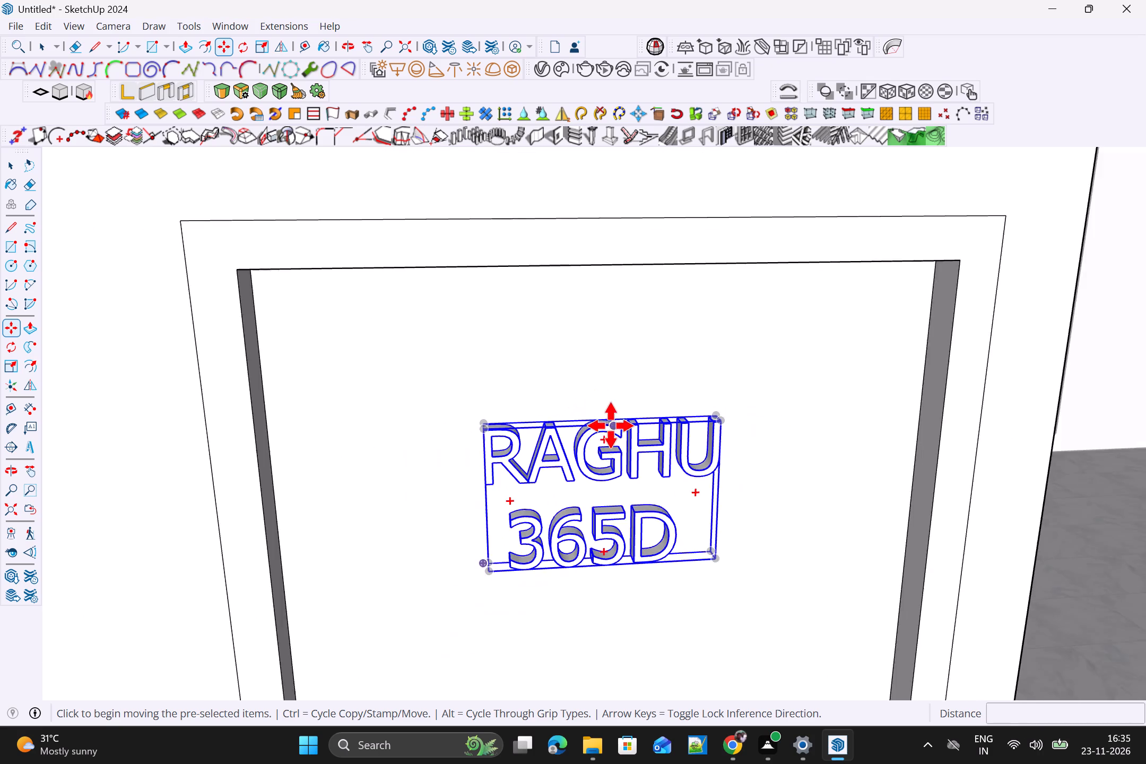
scroll(611, 426, "down", 4)
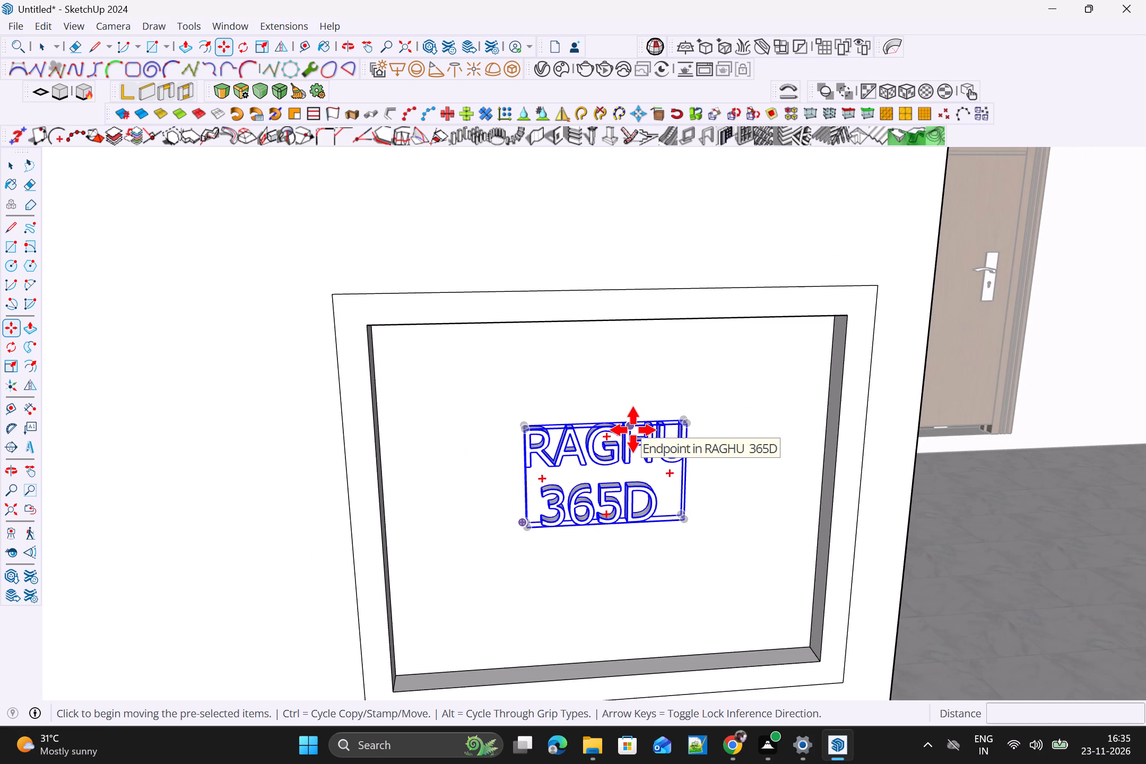
scroll(621, 415, "down", 4)
scroll(627, 497, "down", 1)
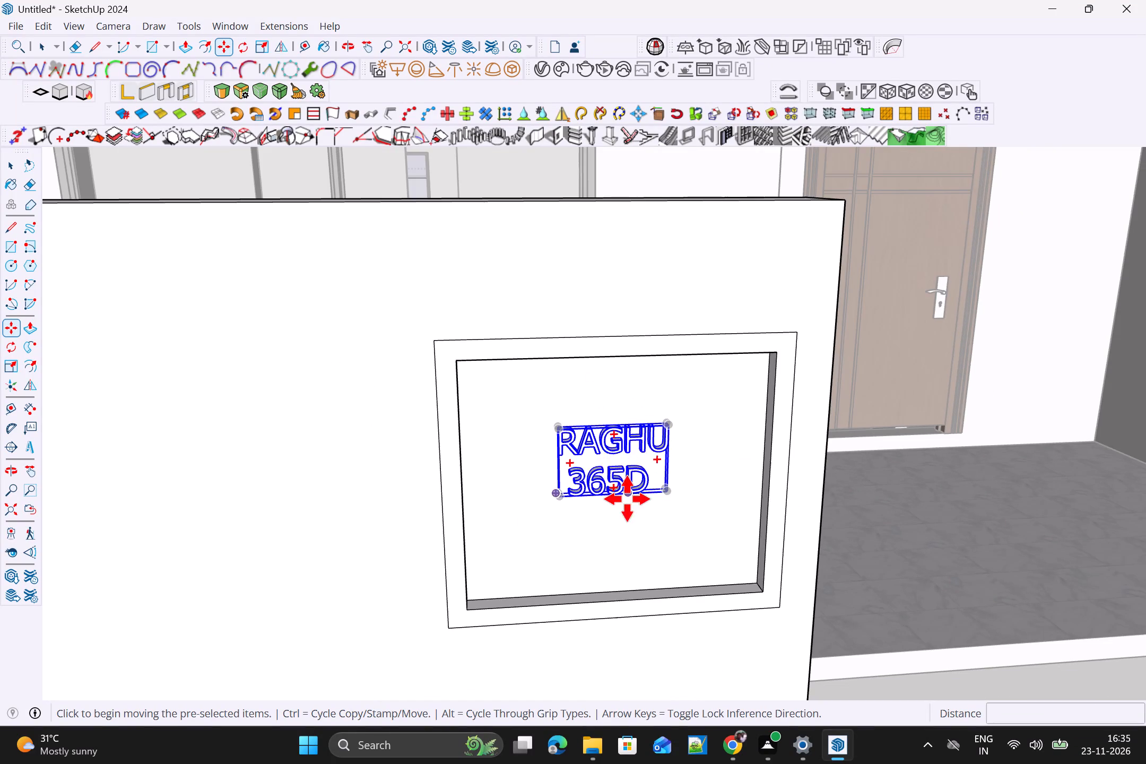
middle_click_drag(711, 657, 719, 661)
scroll(719, 661, "up", 1)
scroll(628, 532, "up", 1)
middle_click_drag(600, 568, 673, 654)
scroll(678, 656, "up", 1)
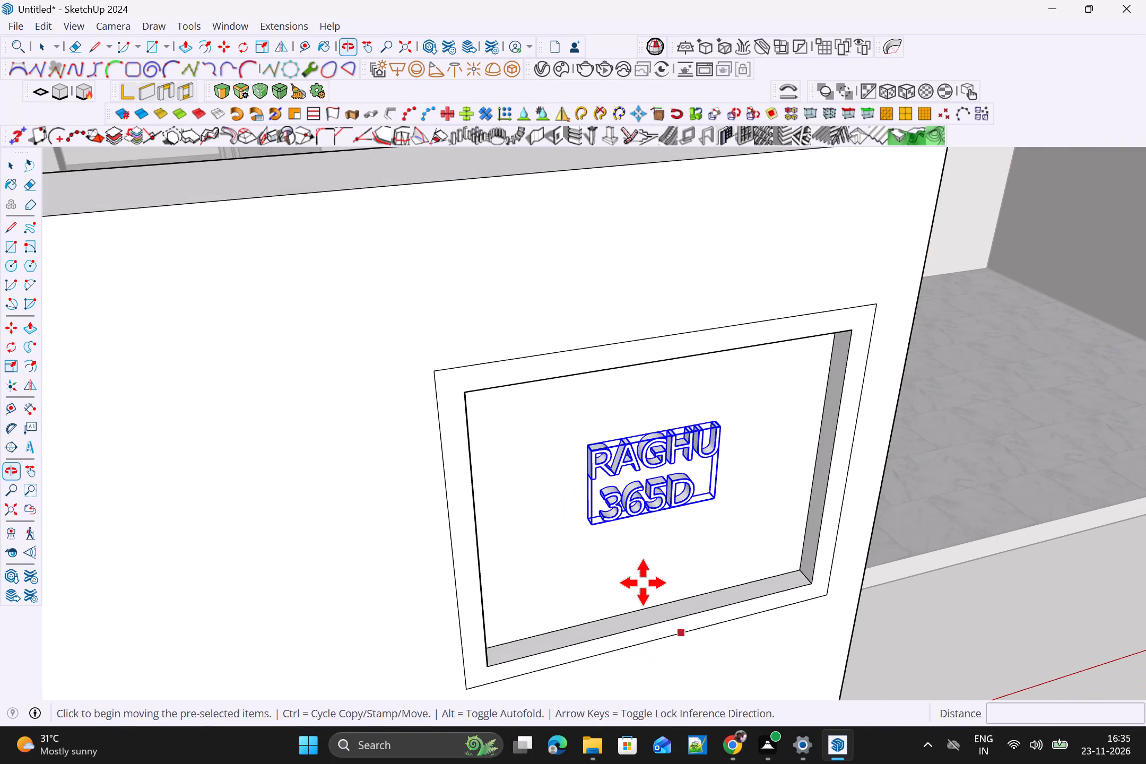
key("s")
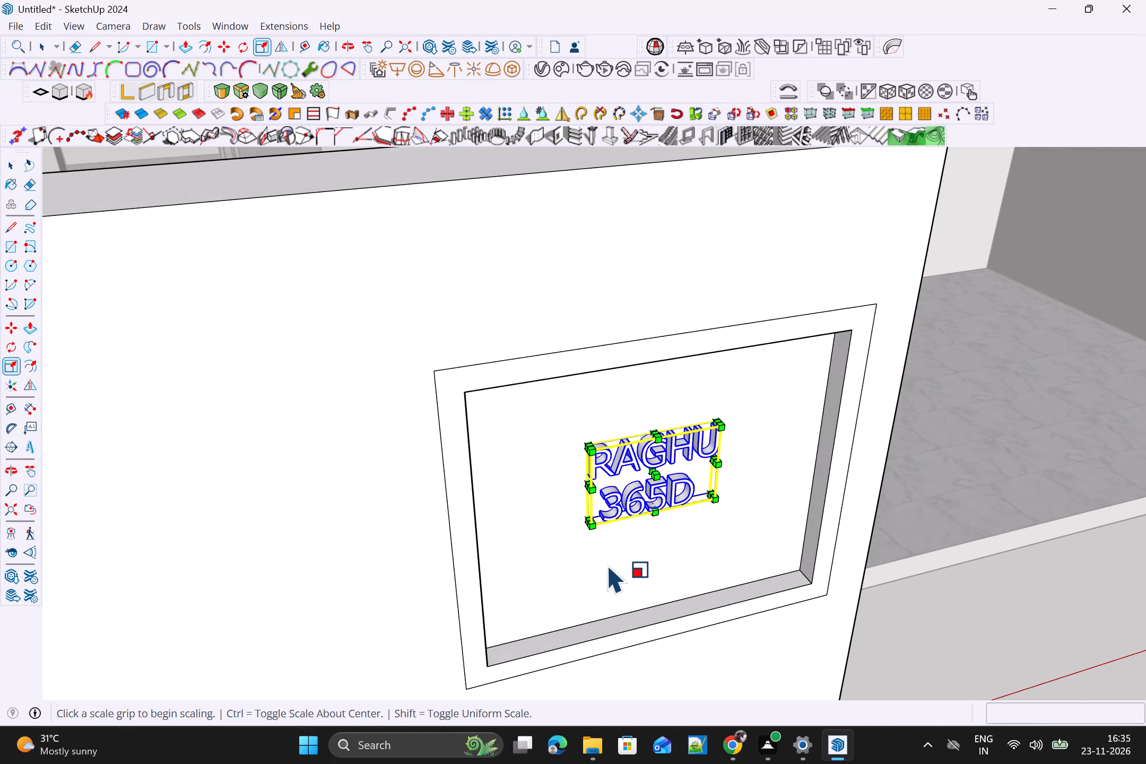
scroll(631, 421, "up", 7)
left_click(664, 461)
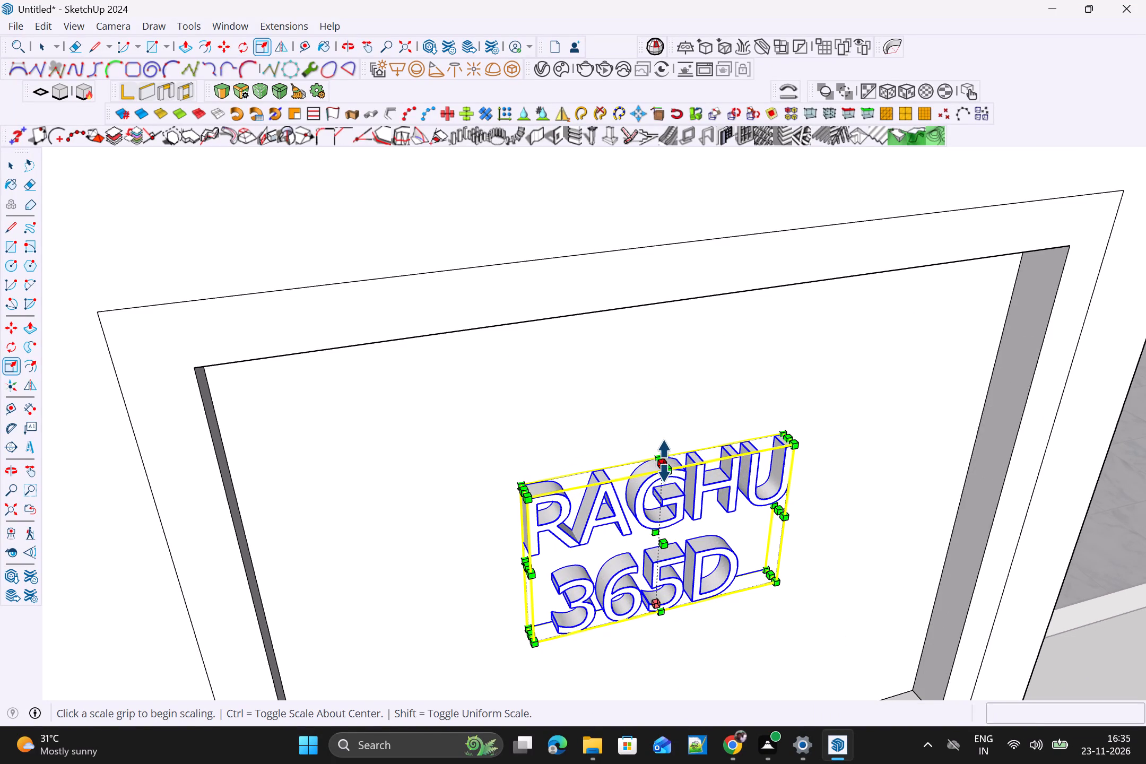
scroll(665, 430, "down", 4)
left_click(652, 409)
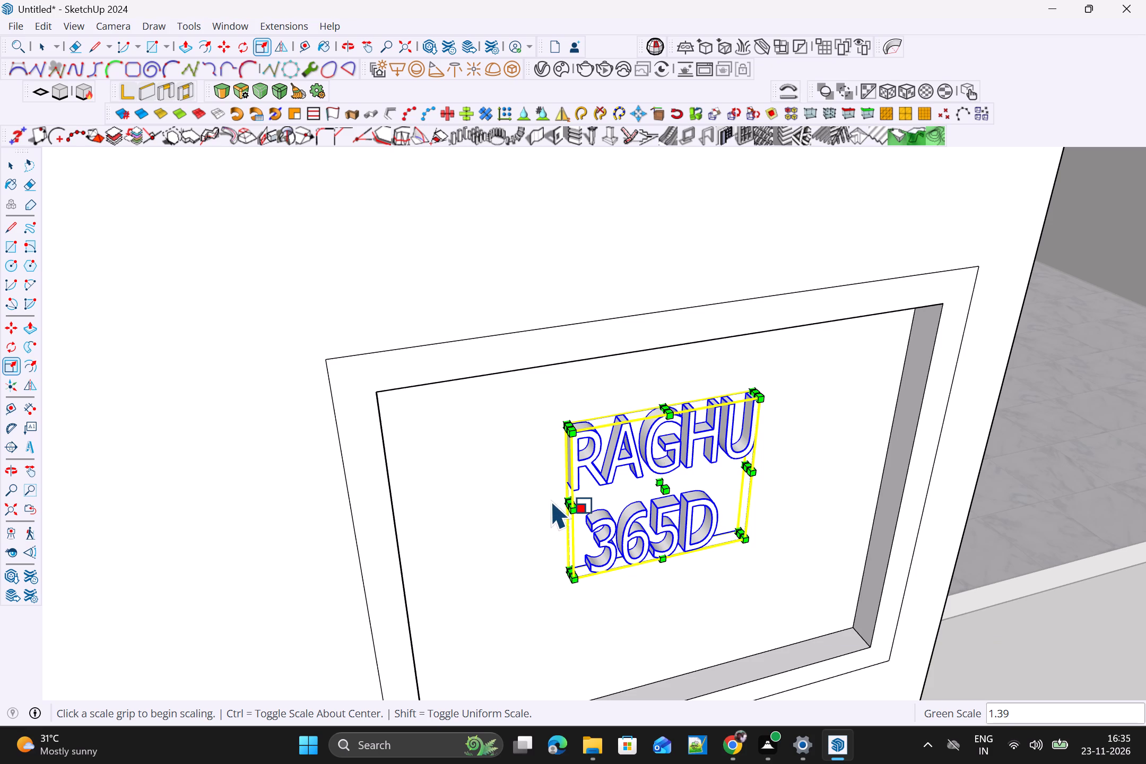
Scale the nameplate text wider from its left edge by a factor of about 1.39.
scroll(562, 501, "up", 4)
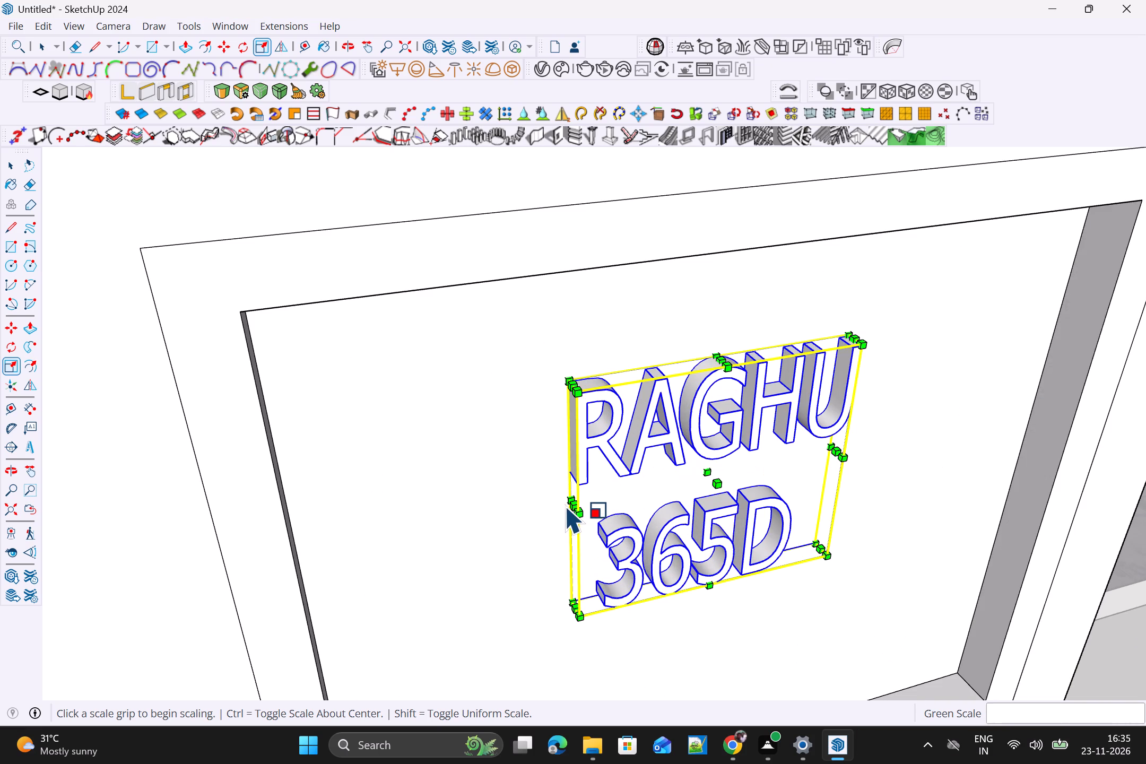
scroll(568, 506, "up", 4)
left_click(575, 508)
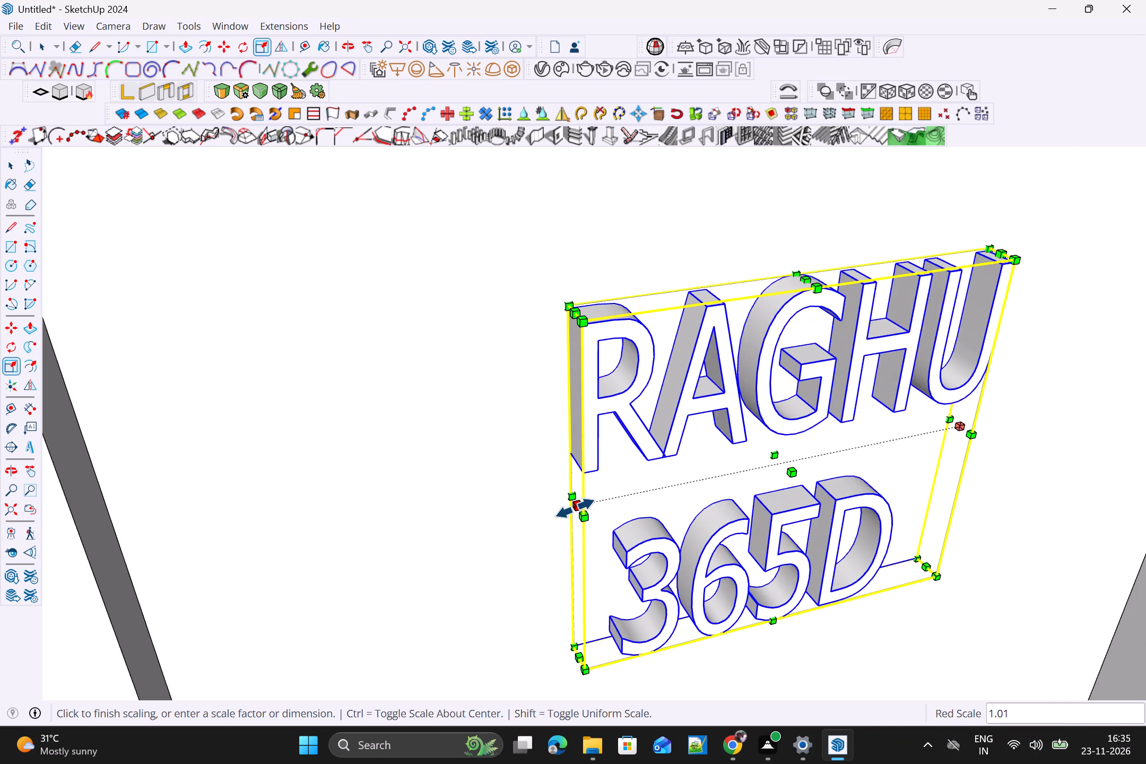
scroll(499, 518, "down", 8)
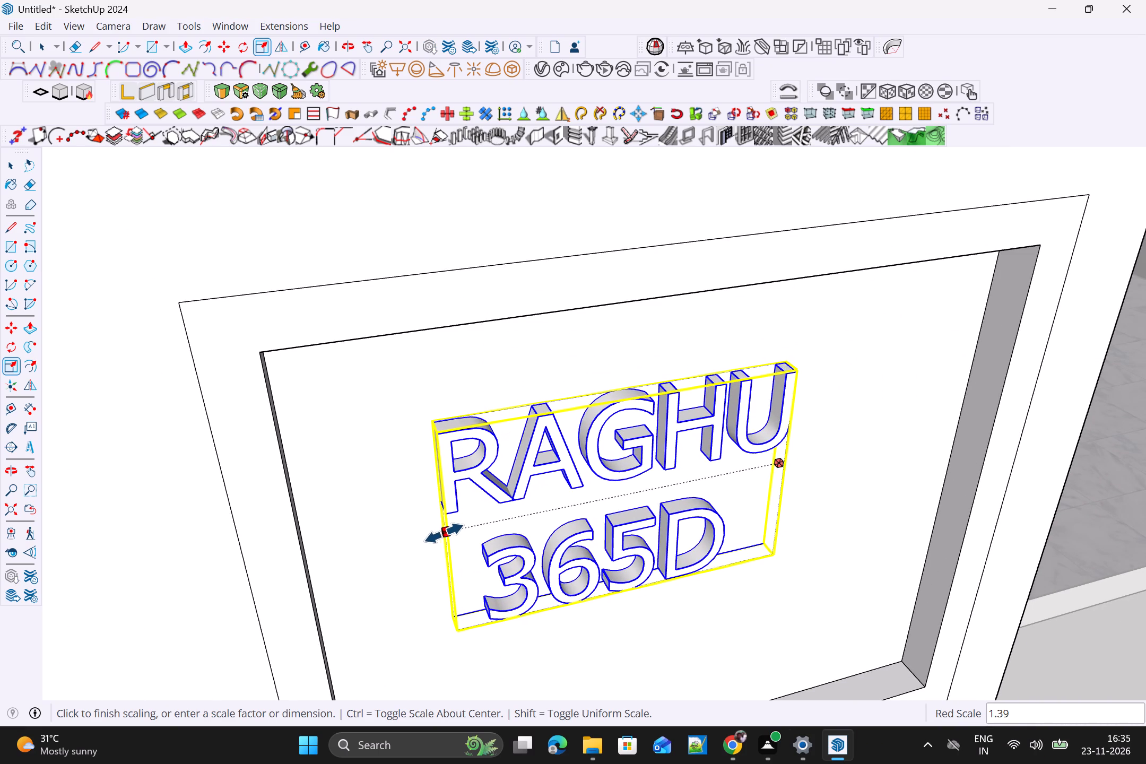
left_click(441, 535)
Widen the nameplate text further, stretching its right edge outward and its left edge by a factor of about 1.04.
scroll(766, 466, "up", 4)
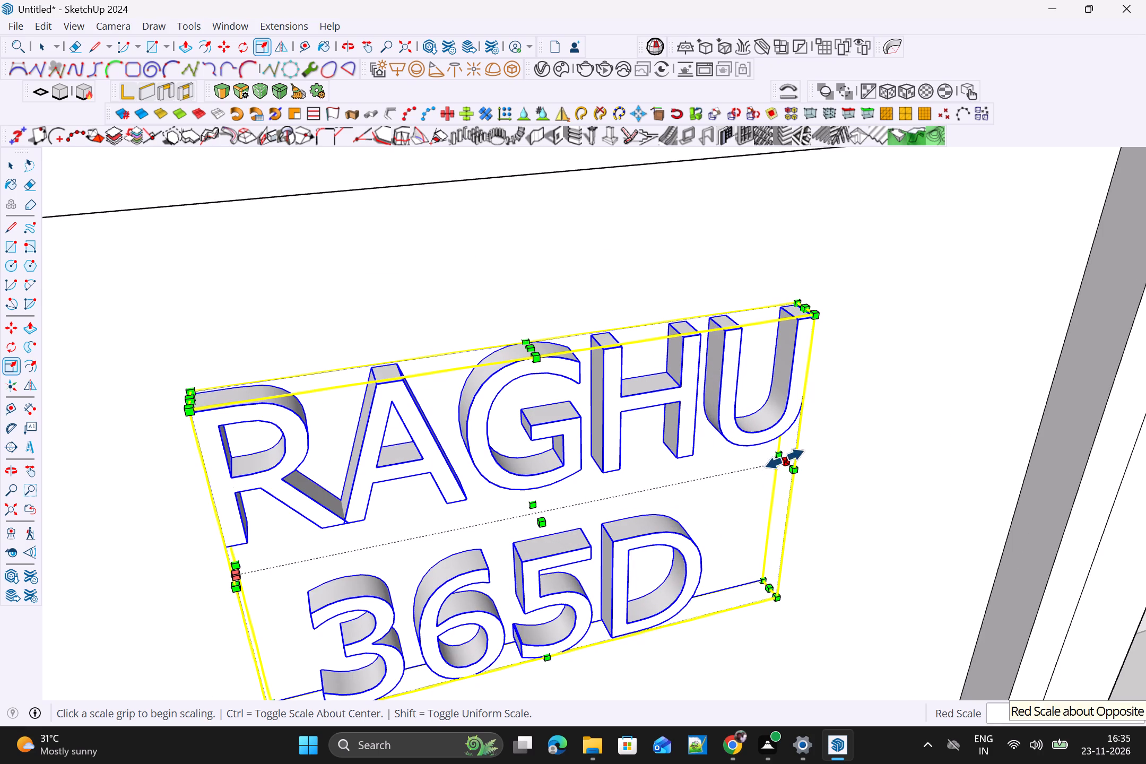
left_click_drag(785, 459, 791, 459)
left_click(880, 441)
scroll(864, 452, "down", 2)
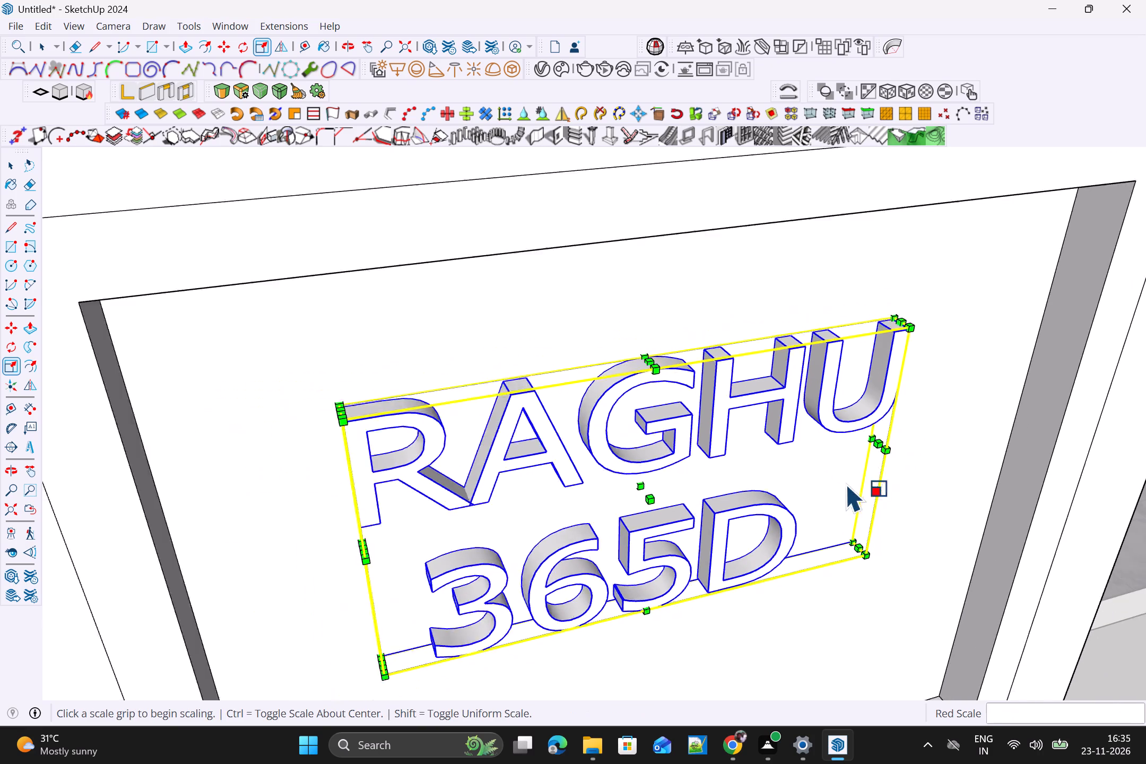
scroll(847, 483, "down", 7)
scroll(597, 514, "up", 3)
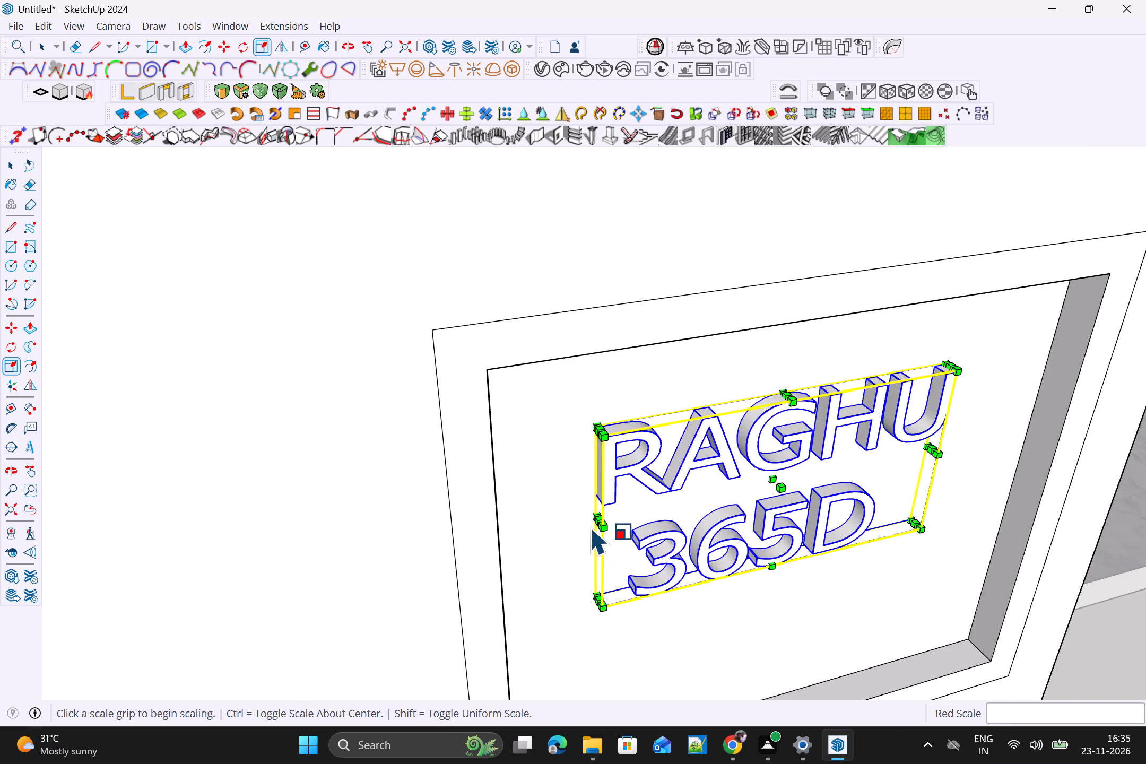
left_click(596, 521)
left_click(584, 524)
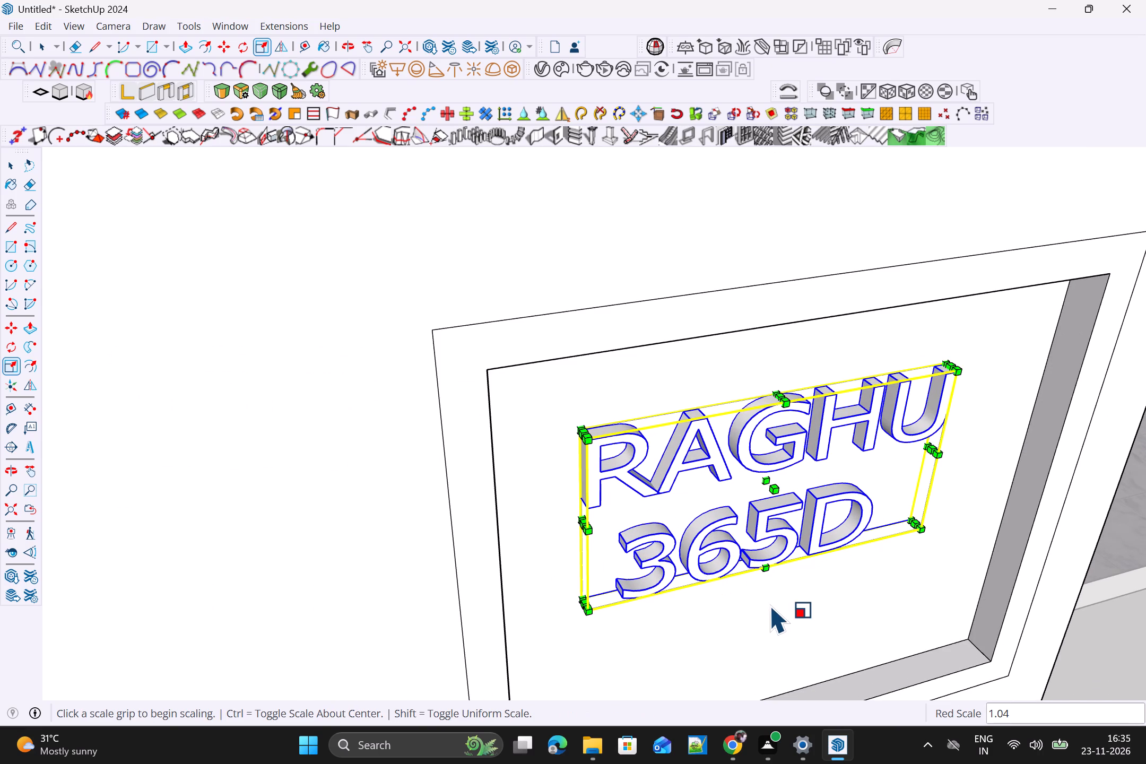
Scale the nameplate text taller from its bottom edge by a factor of about 1.36.
scroll(774, 591, "down", 4)
middle_click_drag(759, 551, 737, 402)
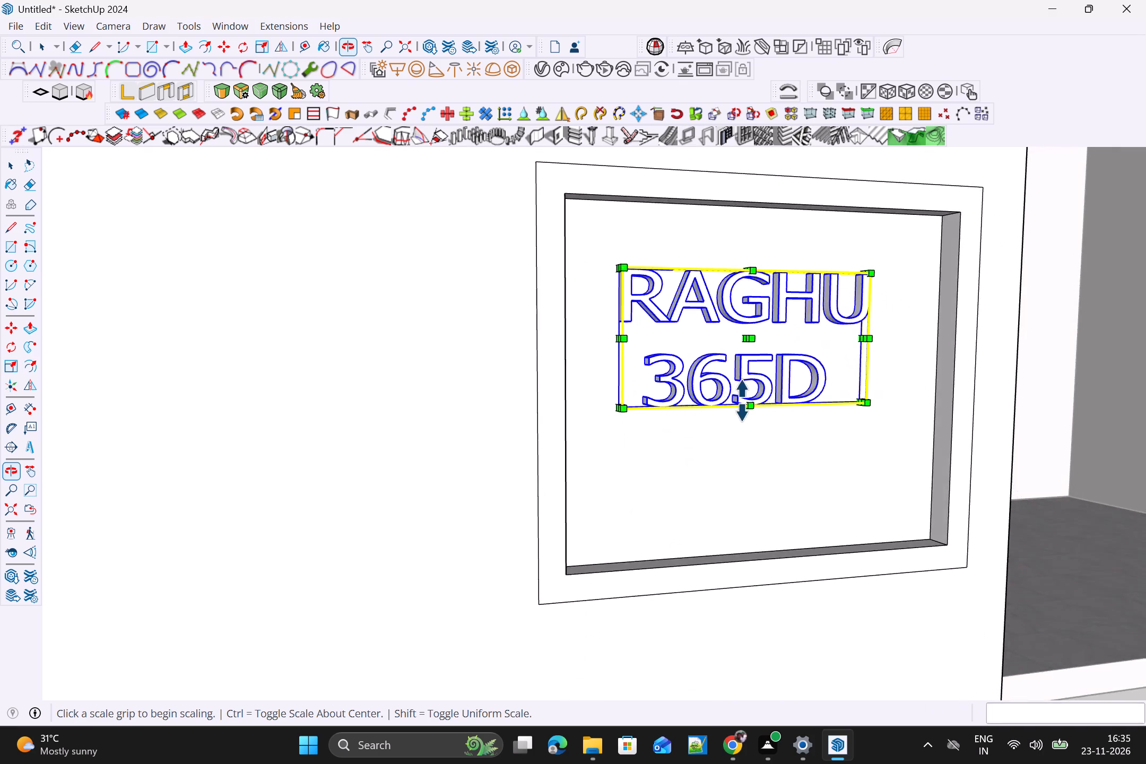
scroll(749, 439, "up", 5)
scroll(749, 395, "up", 9)
middle_click_drag(758, 281, 751, 242)
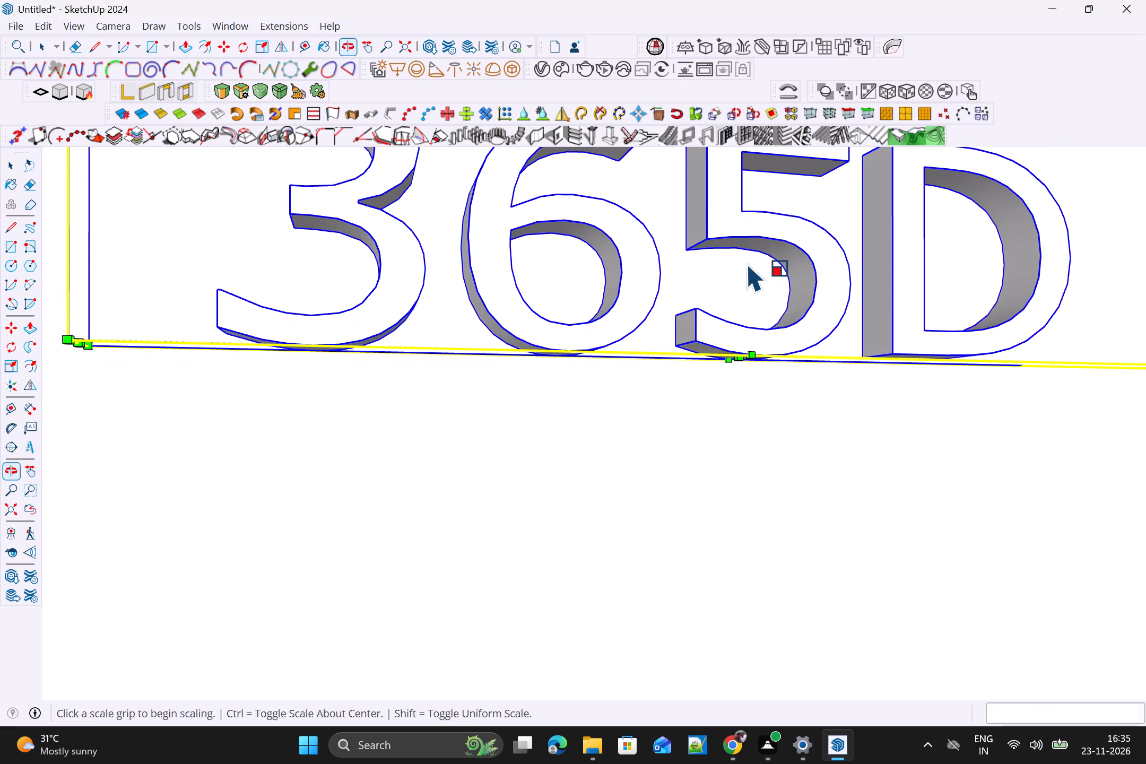
left_click(736, 358)
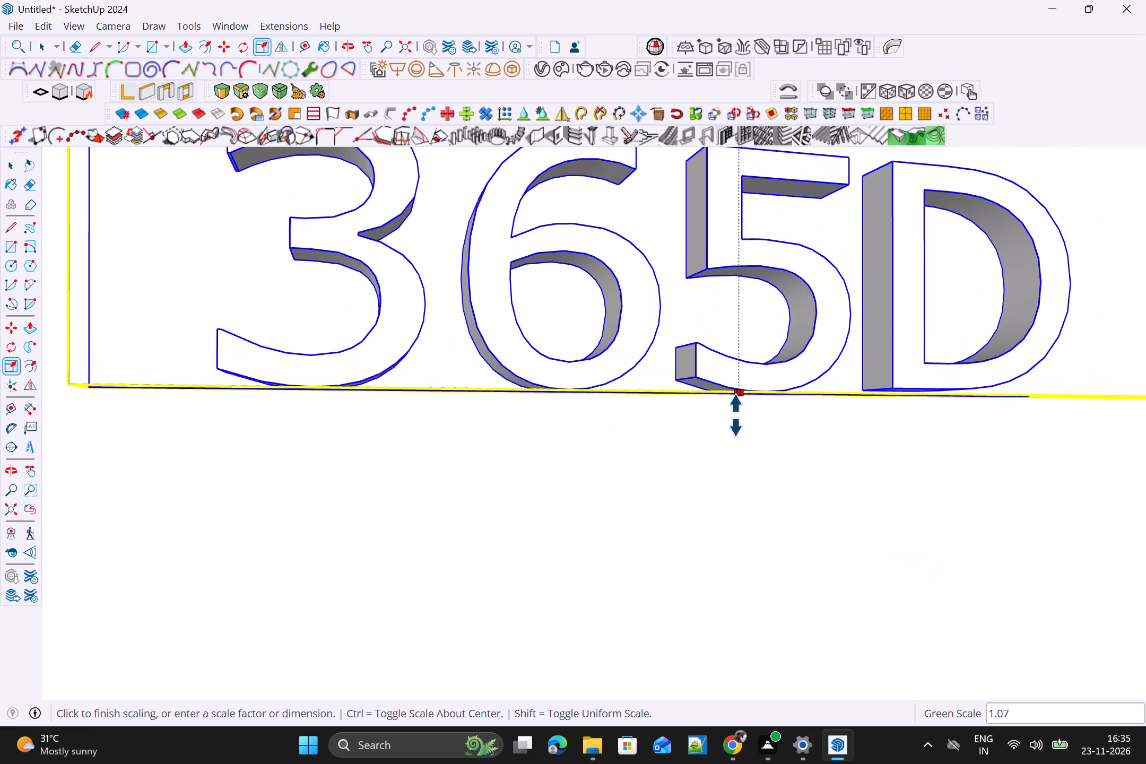
scroll(736, 426, "down", 6)
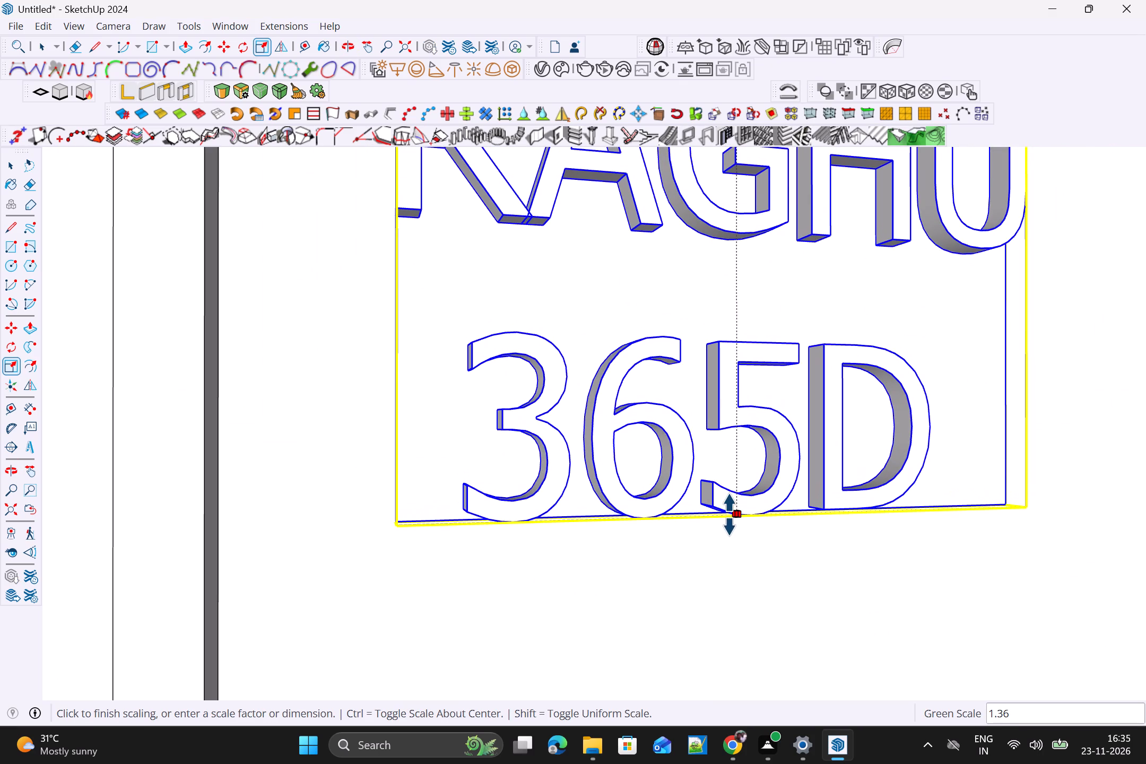
left_click(730, 515)
scroll(732, 519, "down", 14)
scroll(854, 563, "down", 4)
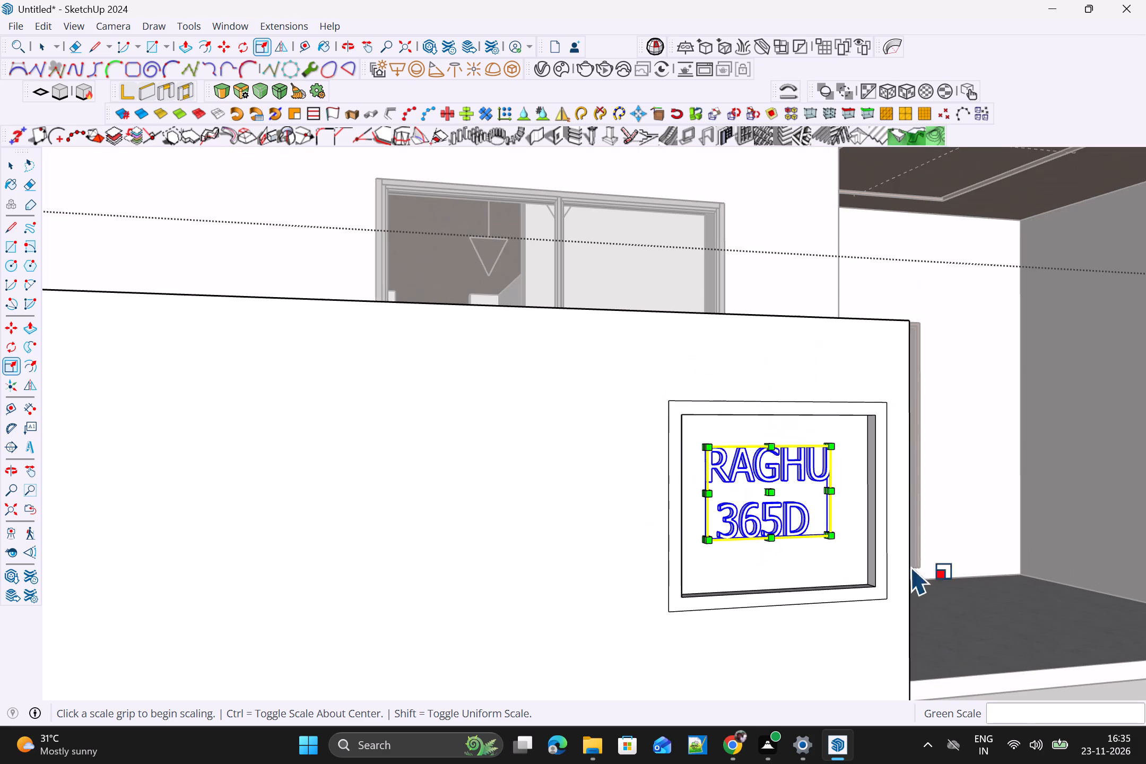
key("space")
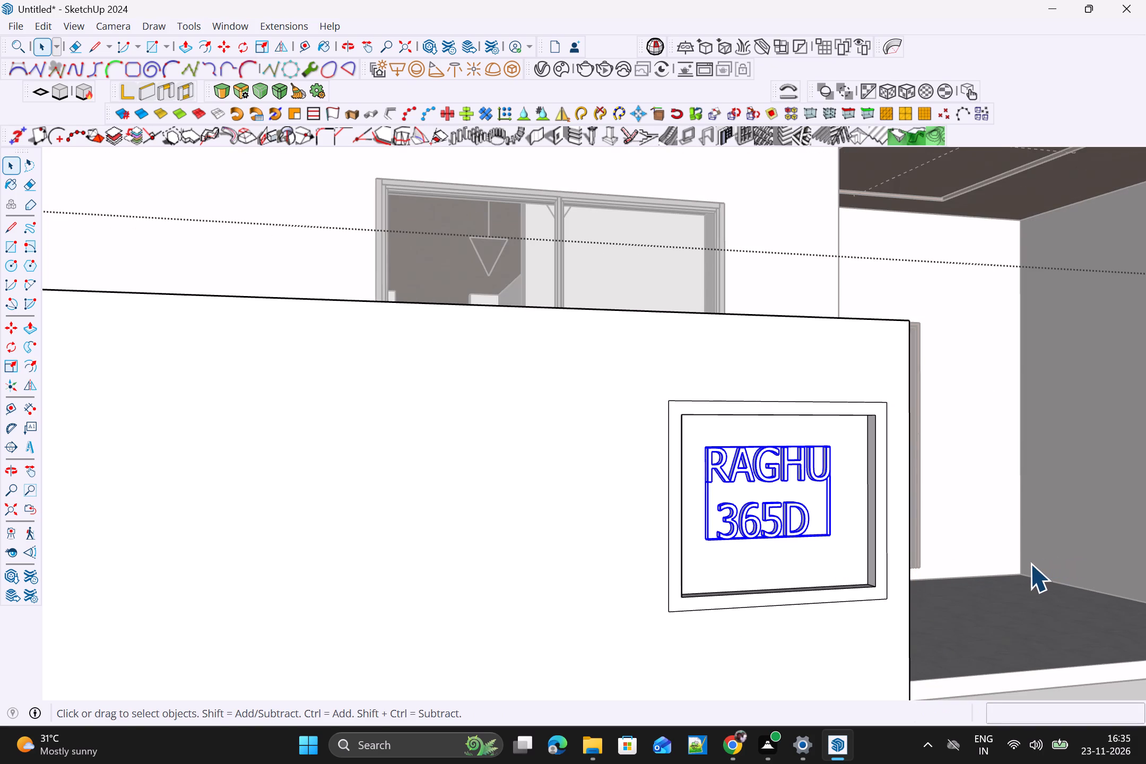
Paint the nameplate's 3D text with 0022_Maroon from the Colors-Named material collection.
scroll(994, 565, "down", 5)
key("b")
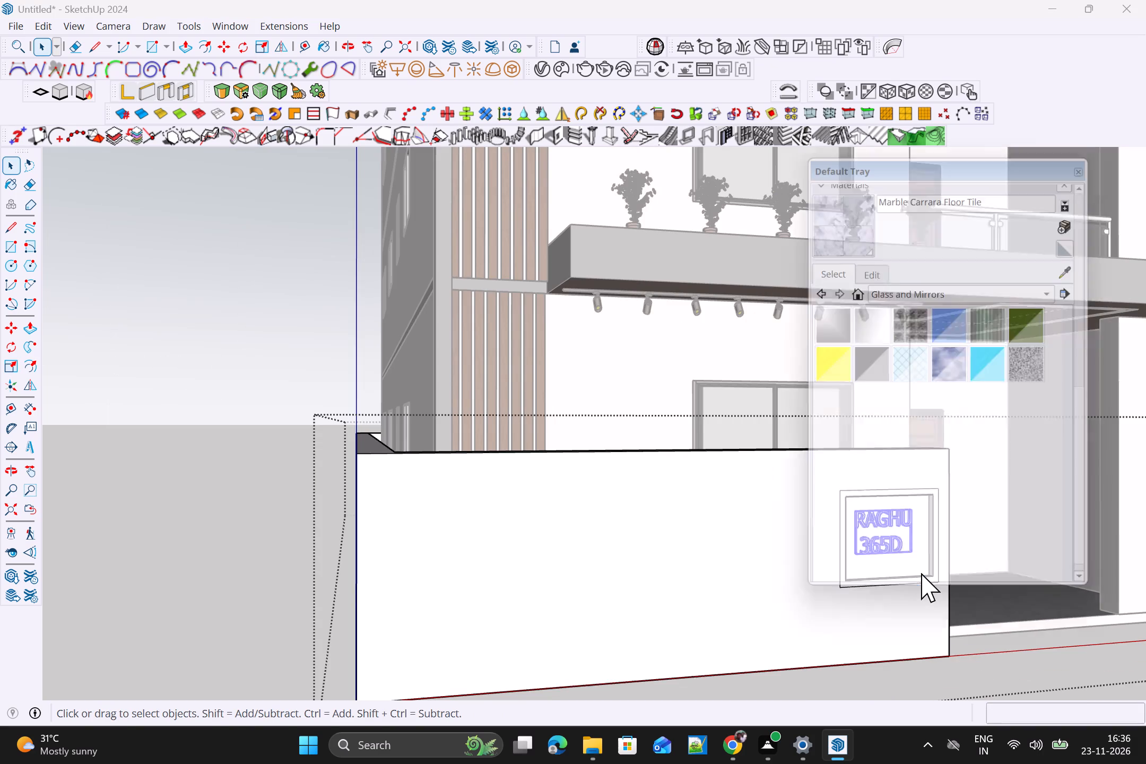
left_click(936, 282)
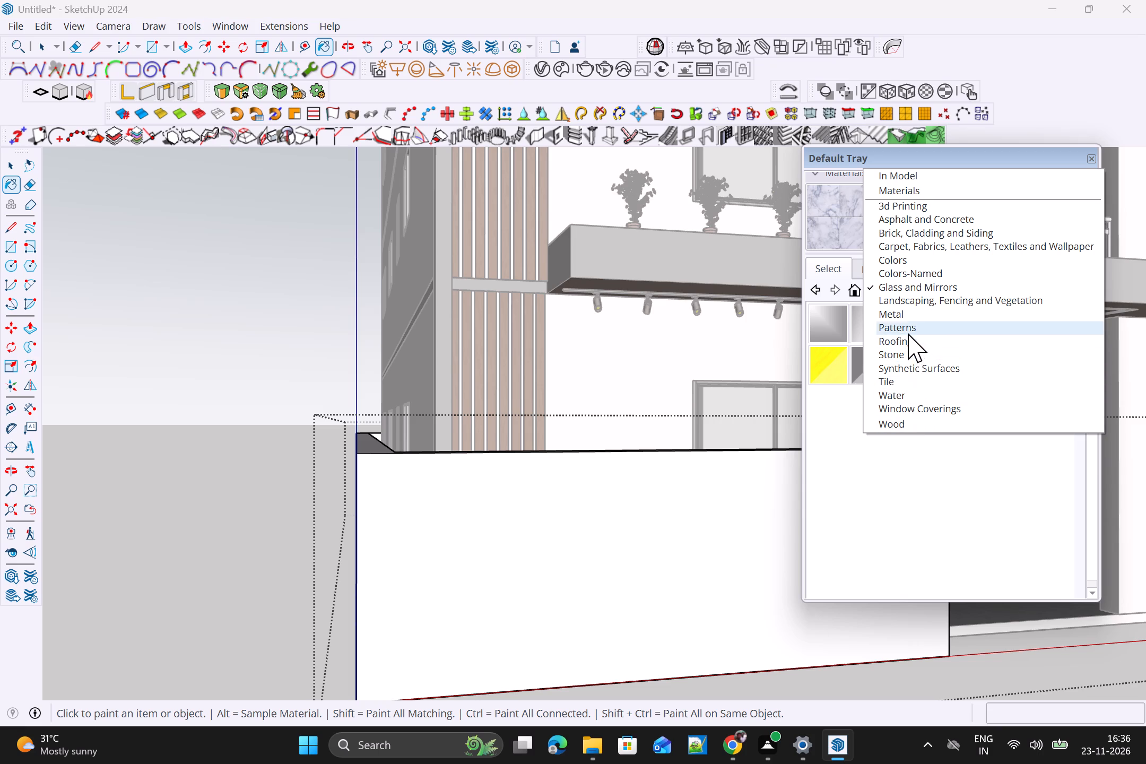
left_click(930, 272)
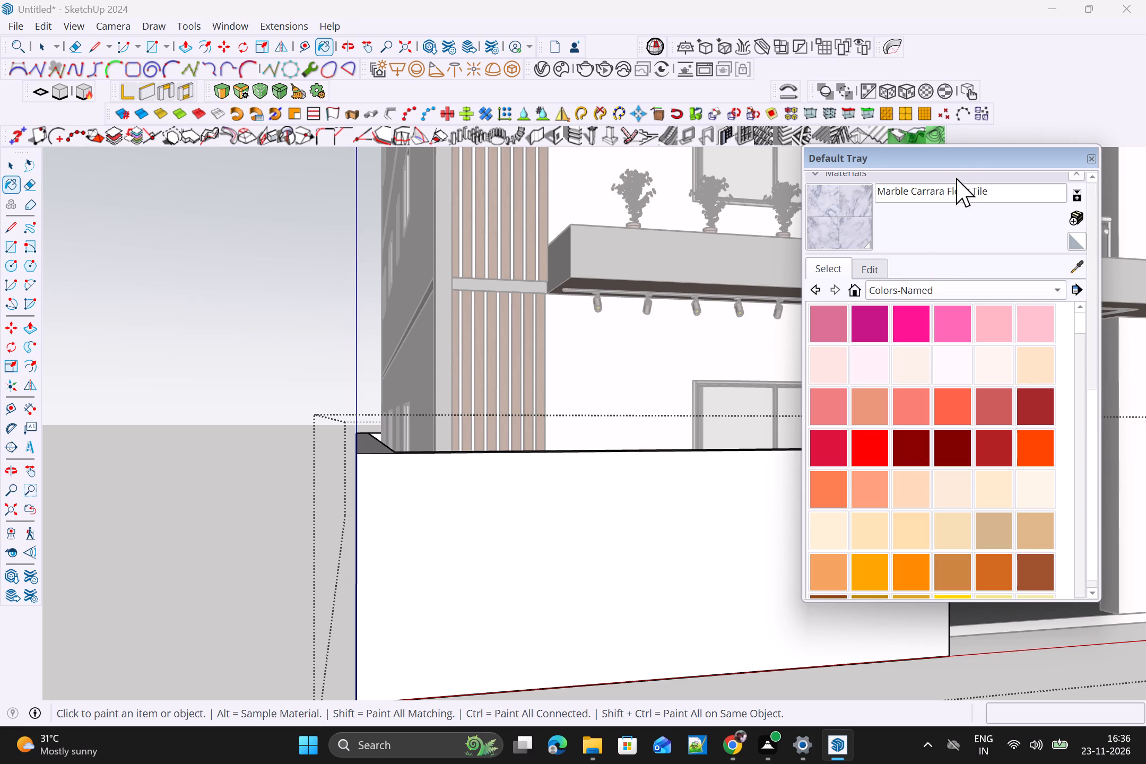
left_click_drag(953, 155, 499, 206)
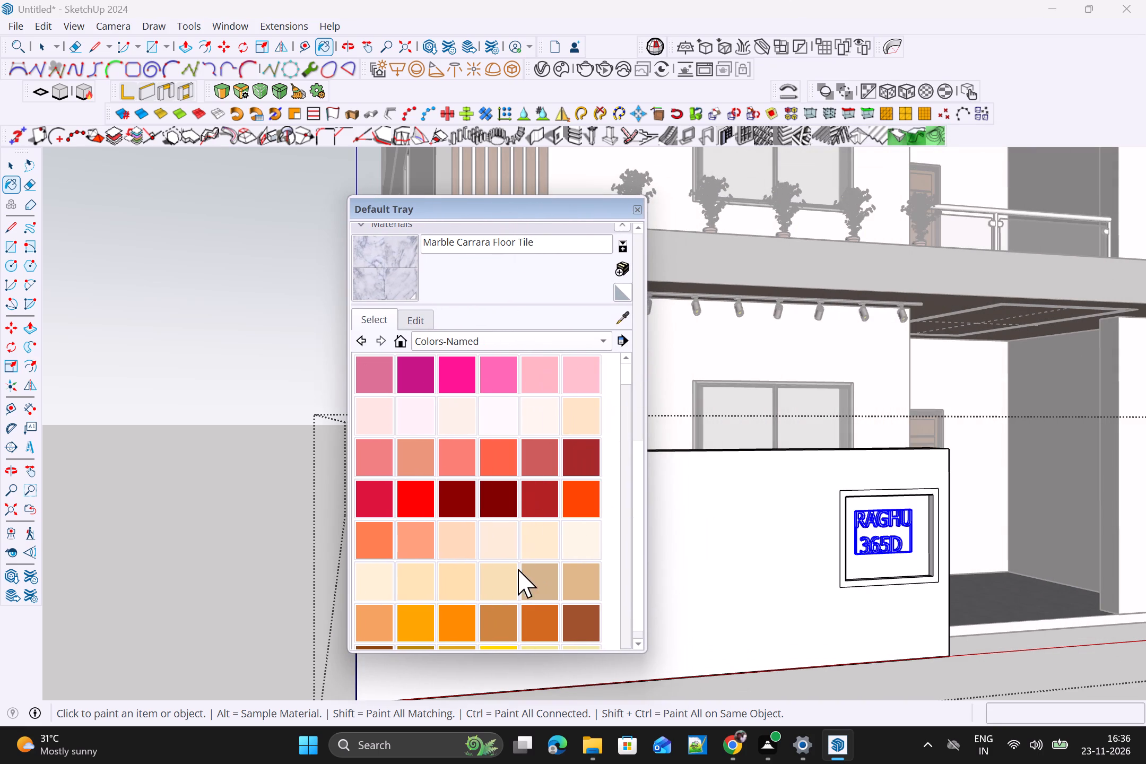
left_click(500, 501)
scroll(807, 535, "up", 4)
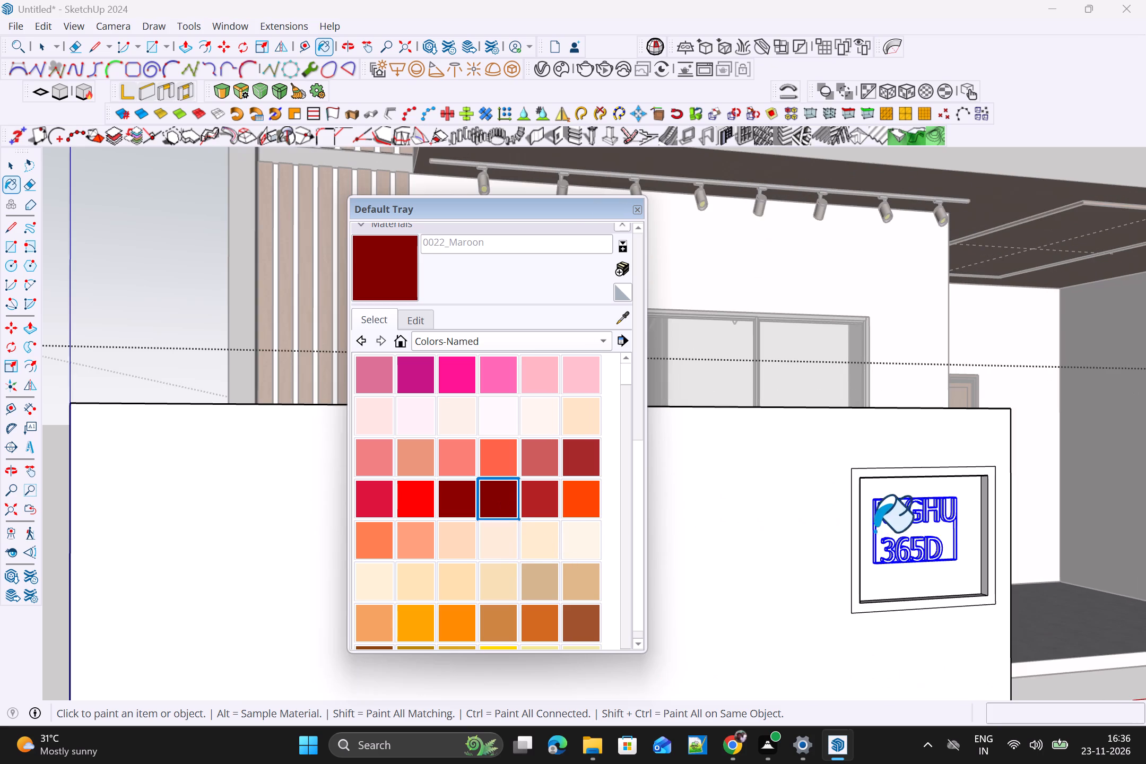
left_click(913, 546)
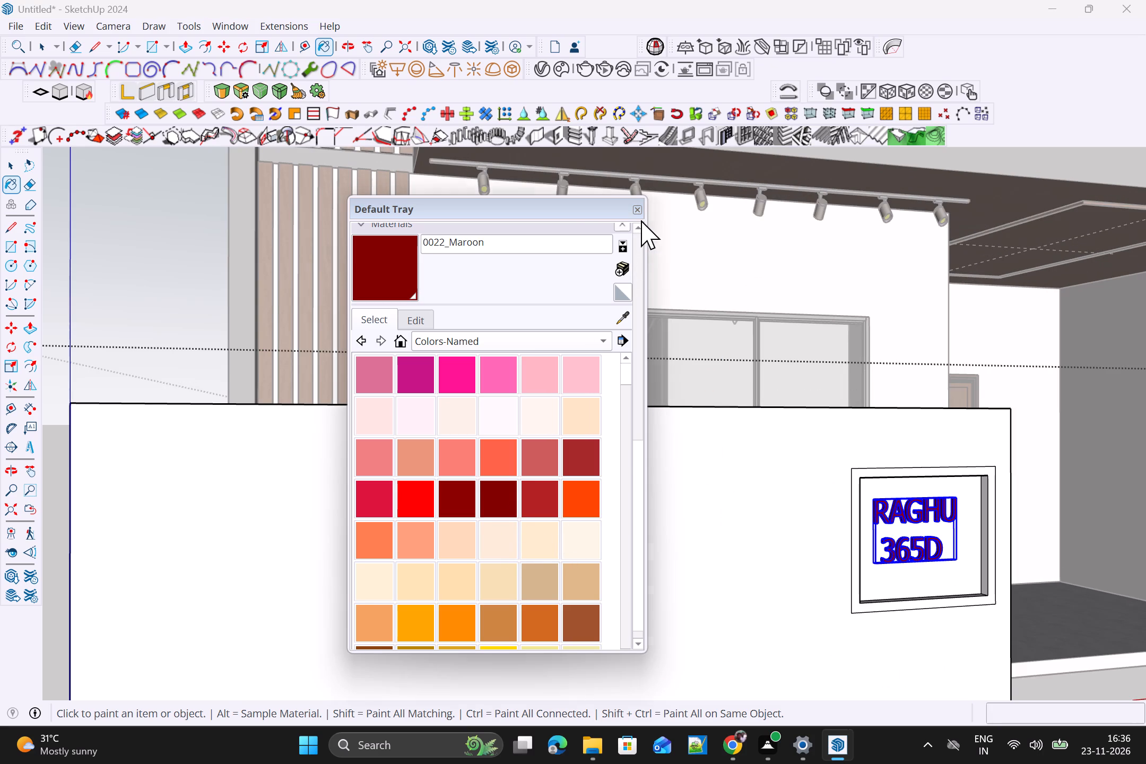
left_click(637, 209)
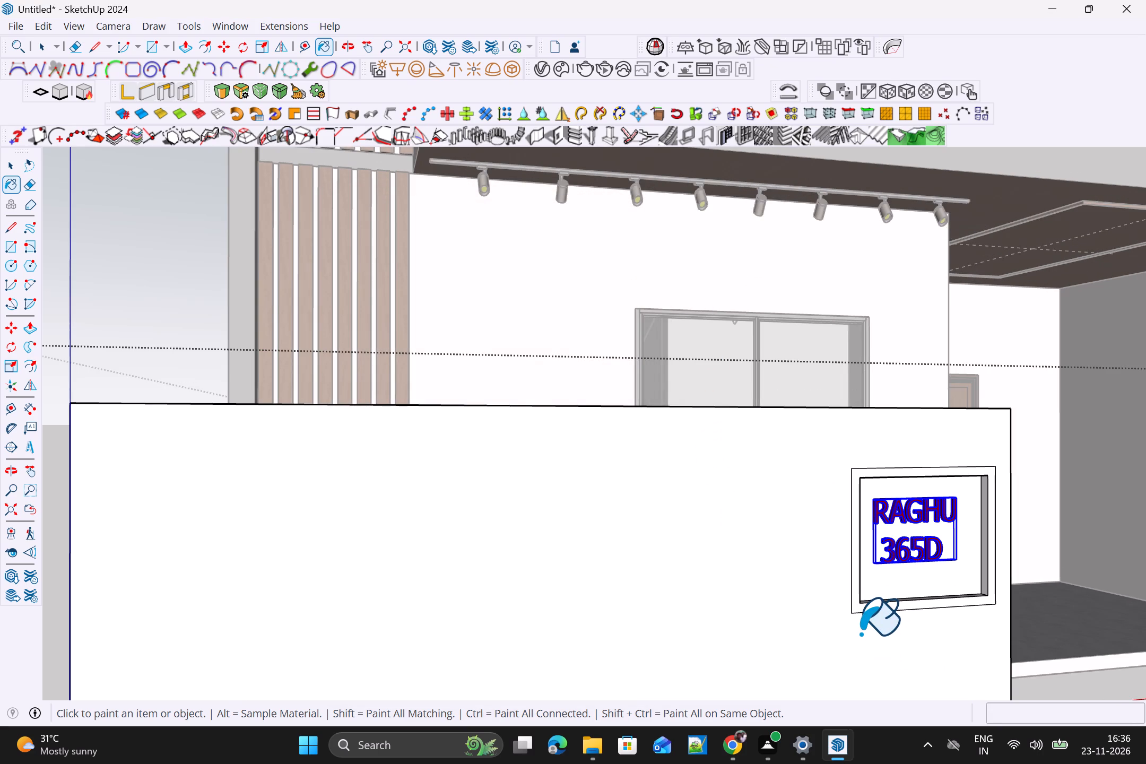
key("space")
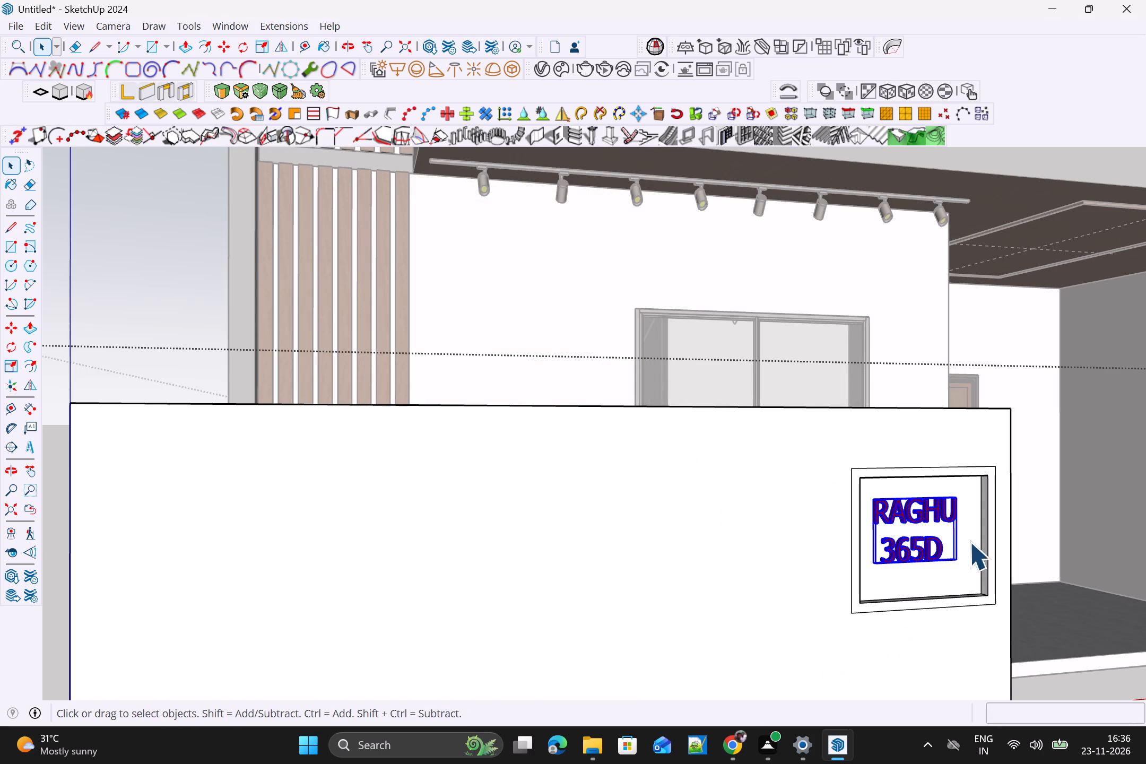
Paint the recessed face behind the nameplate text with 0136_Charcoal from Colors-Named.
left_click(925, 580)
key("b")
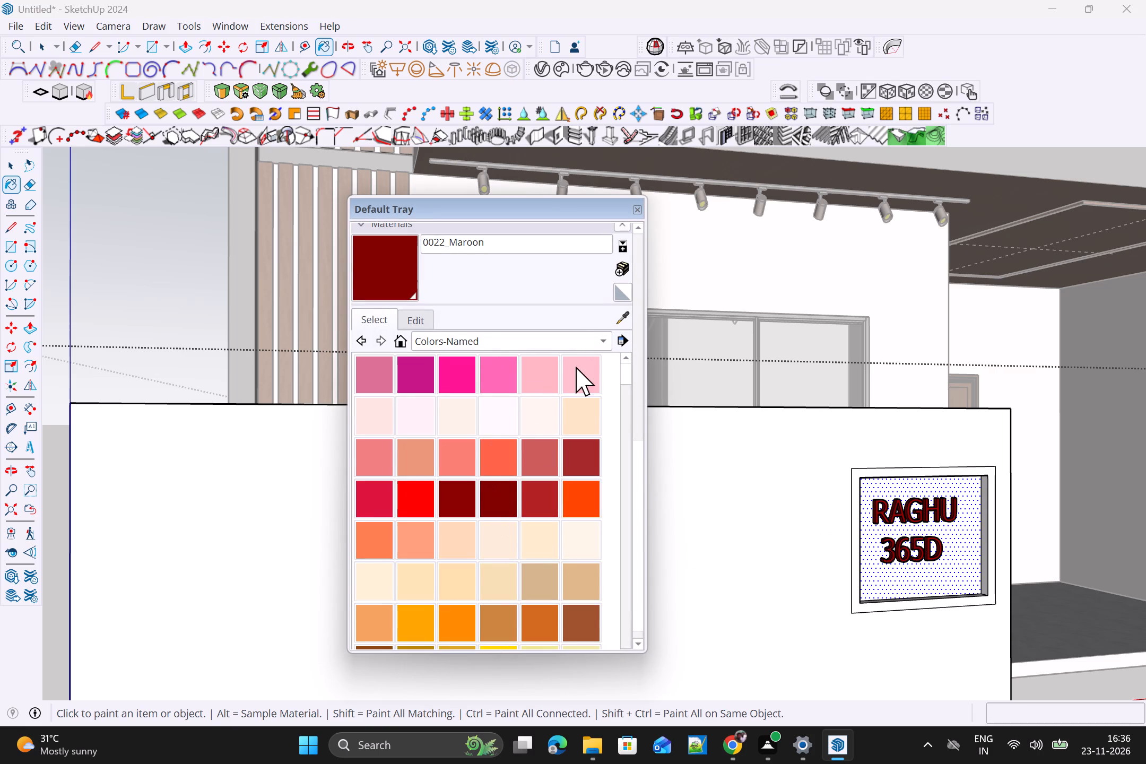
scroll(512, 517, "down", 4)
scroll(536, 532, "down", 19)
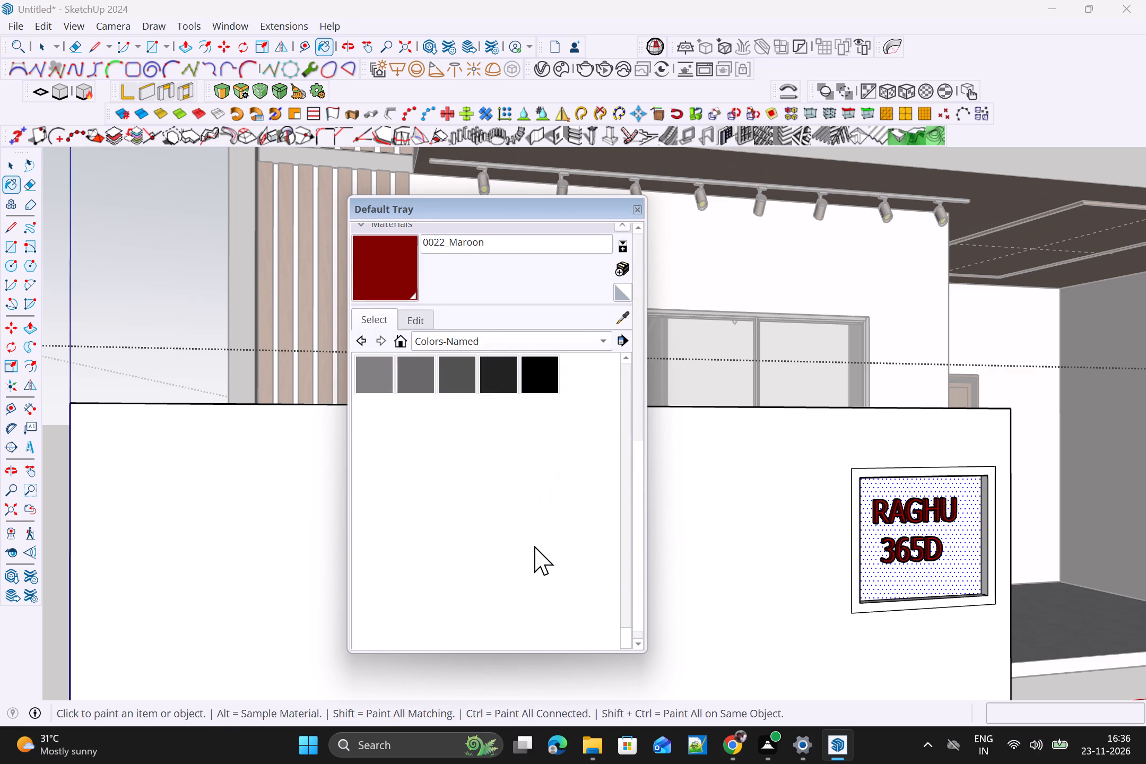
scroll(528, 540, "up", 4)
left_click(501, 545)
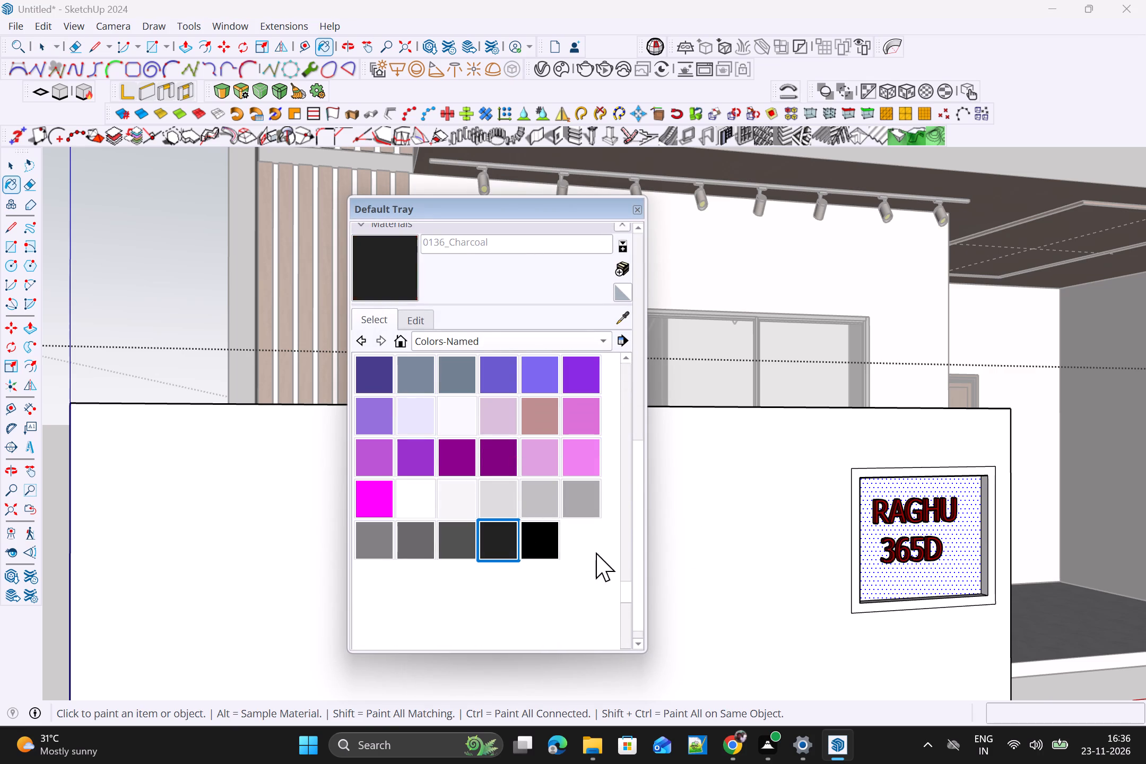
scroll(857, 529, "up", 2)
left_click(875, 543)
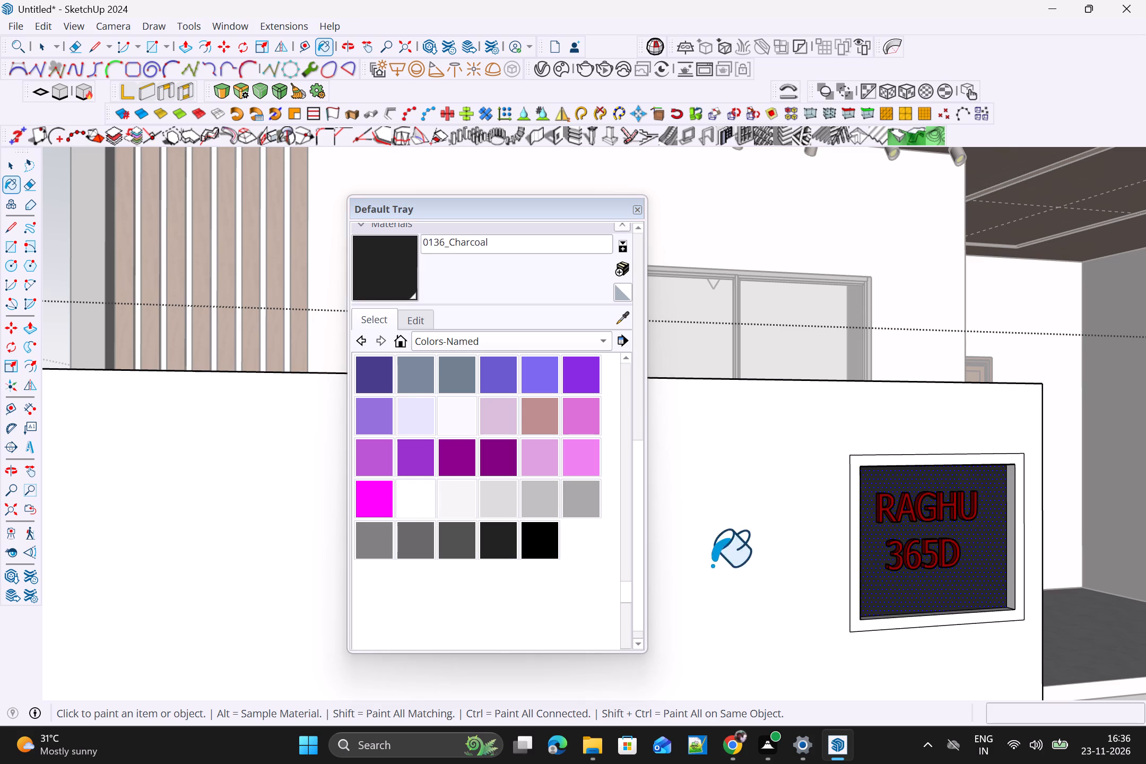
Repaint the recessed face behind the nameplate text with 0135_DarkGray and leave the wall group.
left_click(445, 547)
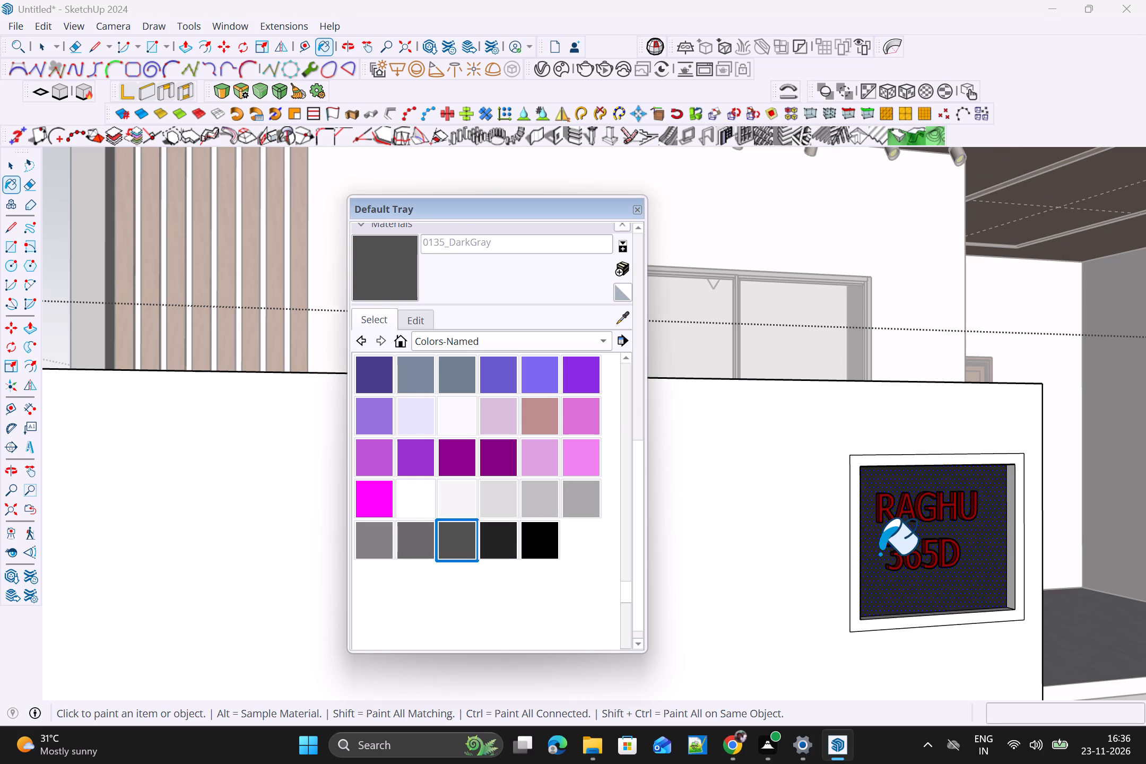
left_click(879, 554)
scroll(876, 565, "down", 3)
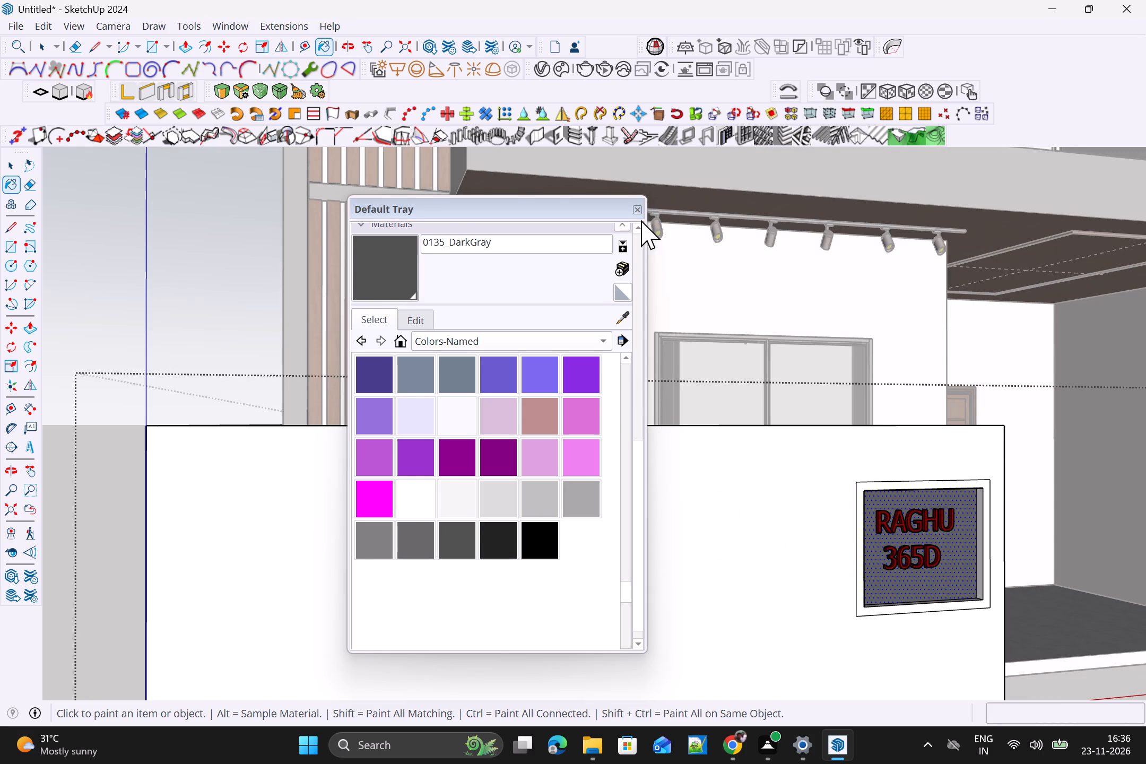
left_click(639, 208)
key("space")
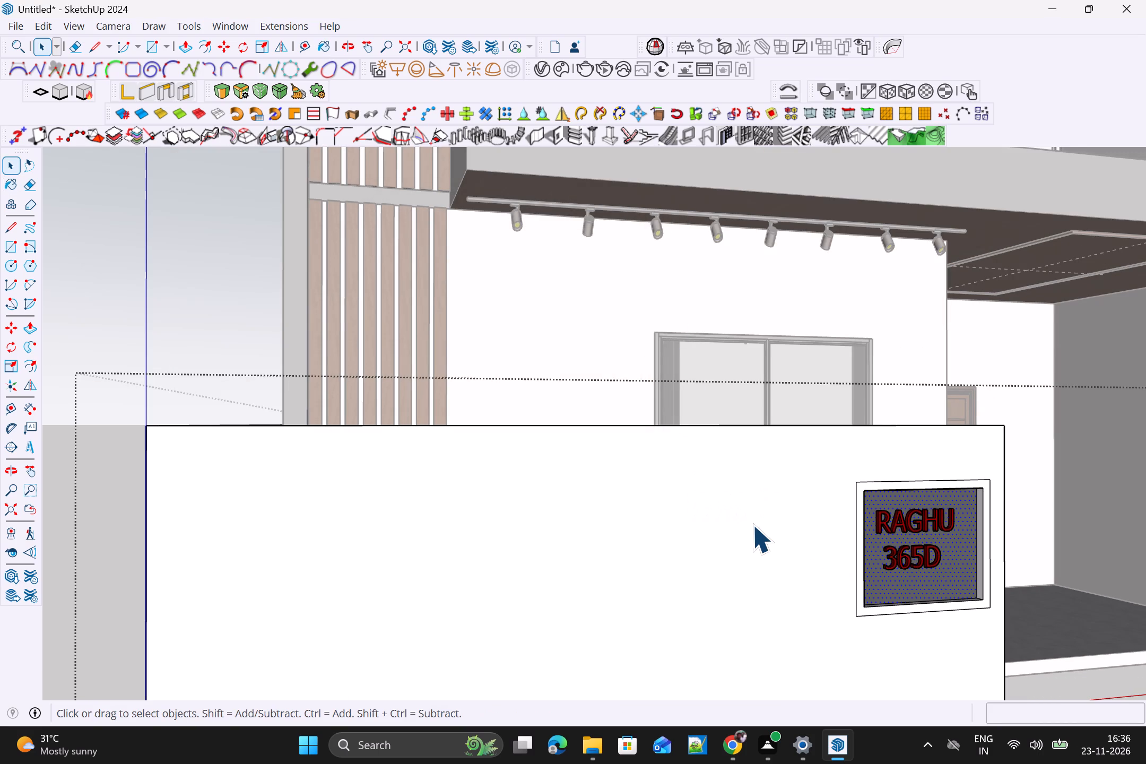
scroll(696, 493, "down", 10)
left_click(348, 499)
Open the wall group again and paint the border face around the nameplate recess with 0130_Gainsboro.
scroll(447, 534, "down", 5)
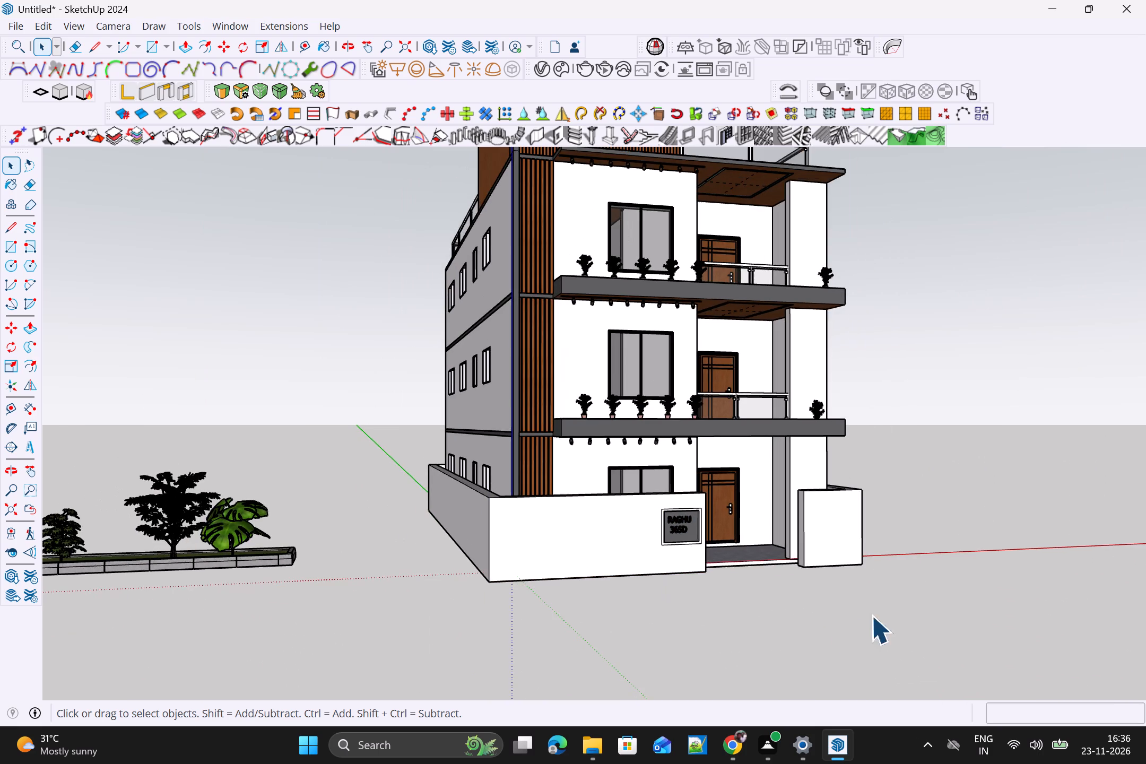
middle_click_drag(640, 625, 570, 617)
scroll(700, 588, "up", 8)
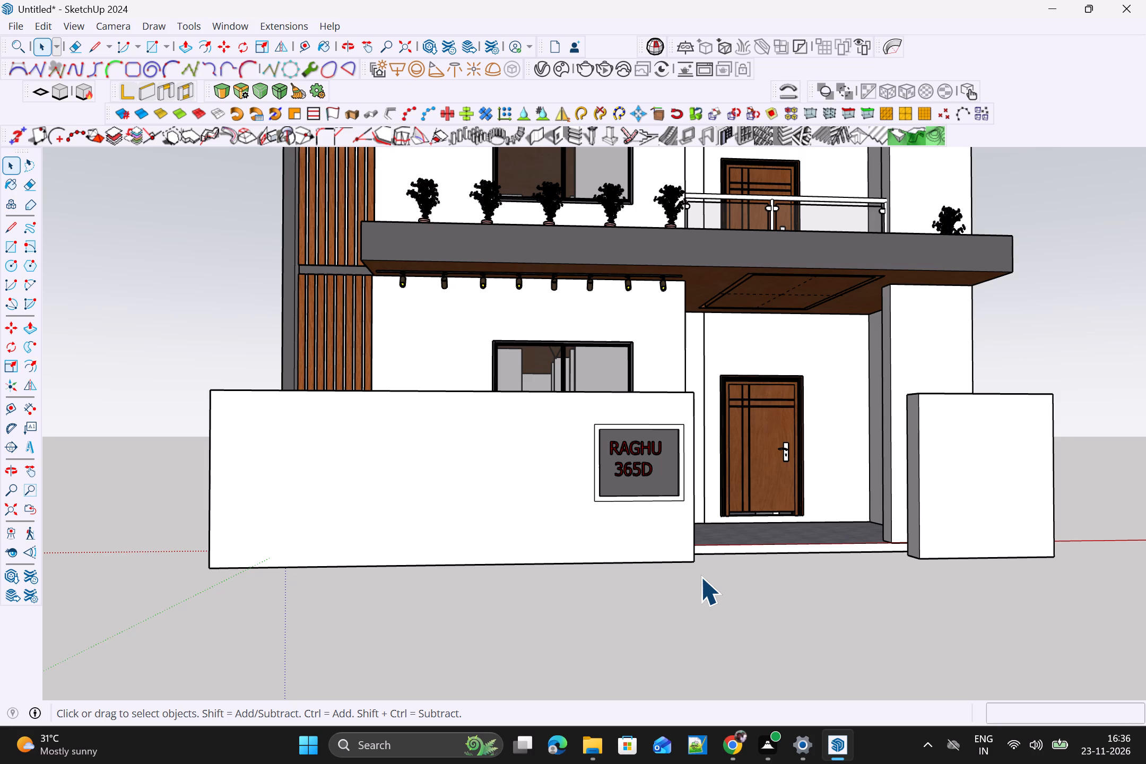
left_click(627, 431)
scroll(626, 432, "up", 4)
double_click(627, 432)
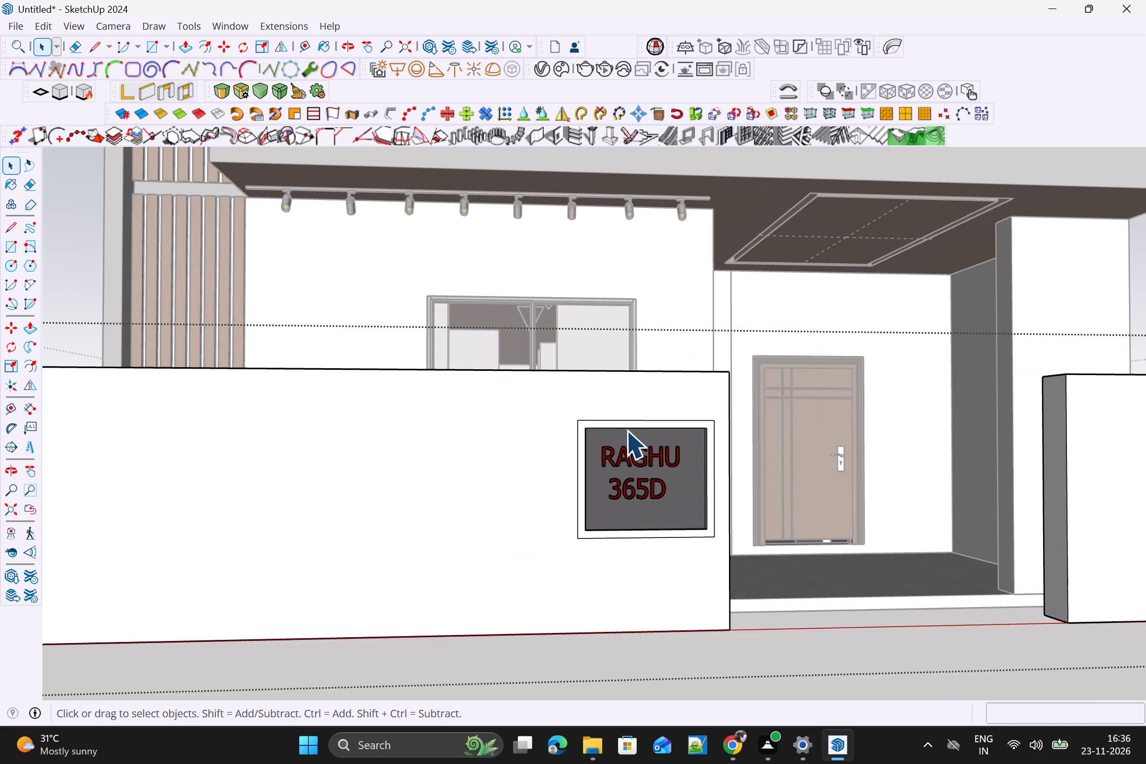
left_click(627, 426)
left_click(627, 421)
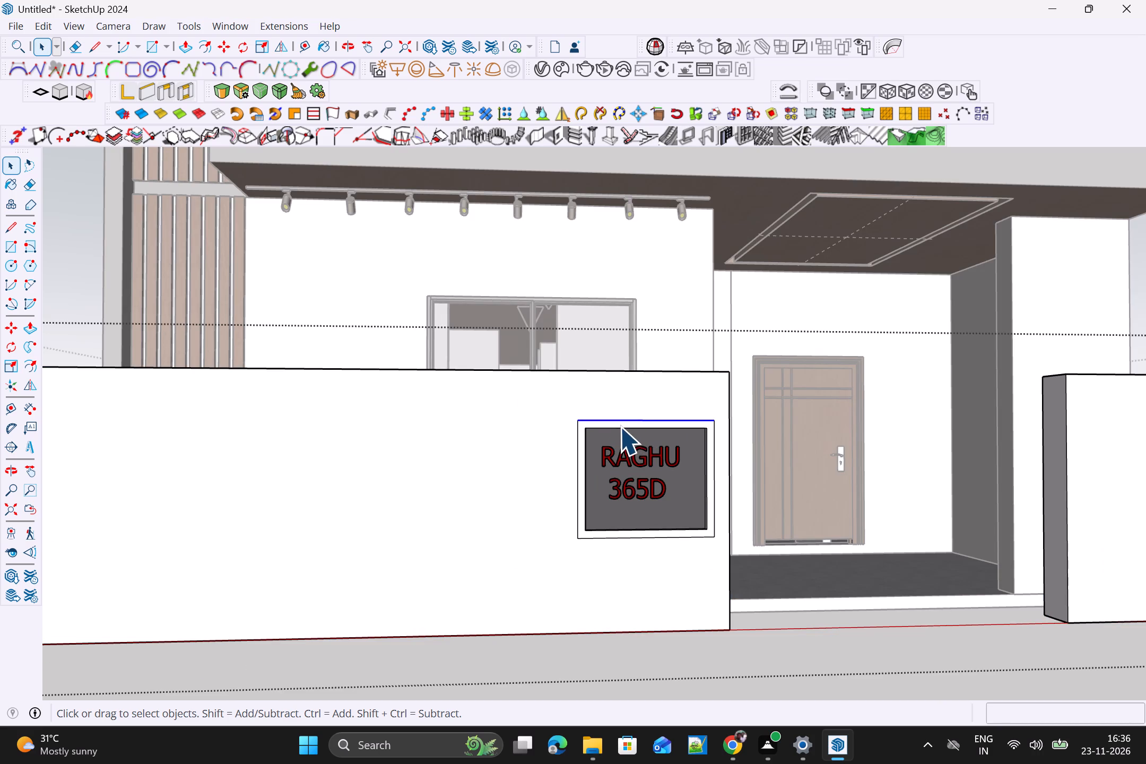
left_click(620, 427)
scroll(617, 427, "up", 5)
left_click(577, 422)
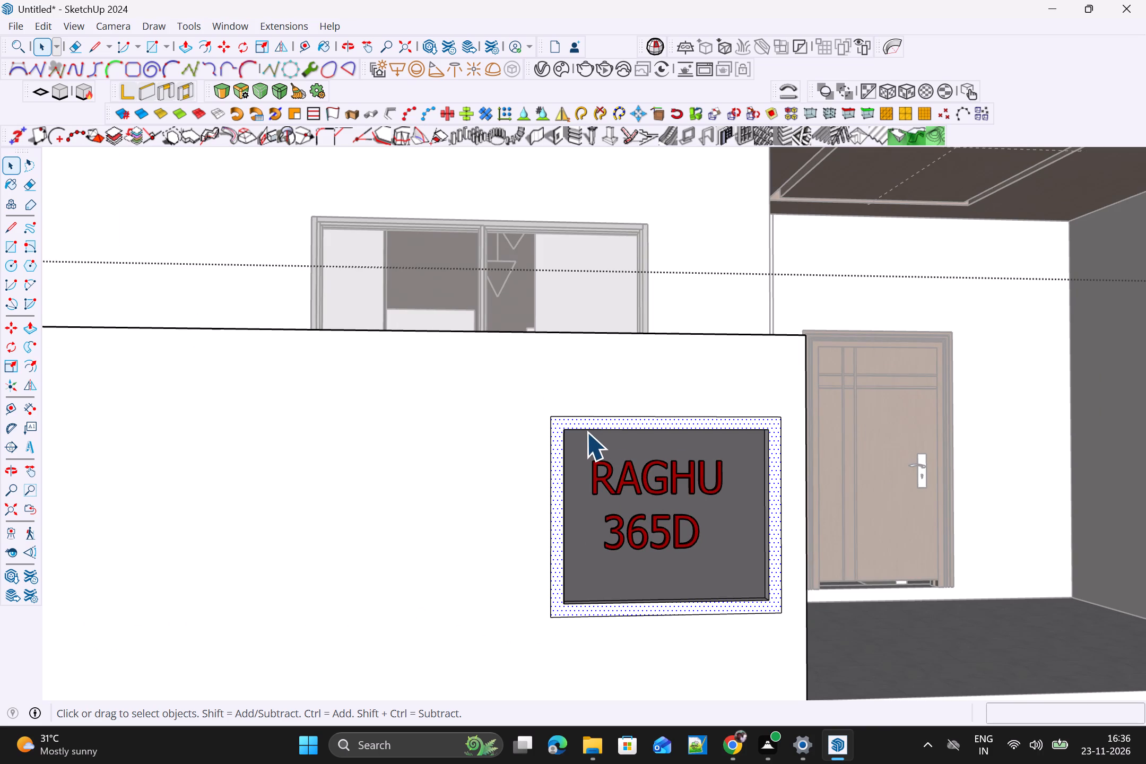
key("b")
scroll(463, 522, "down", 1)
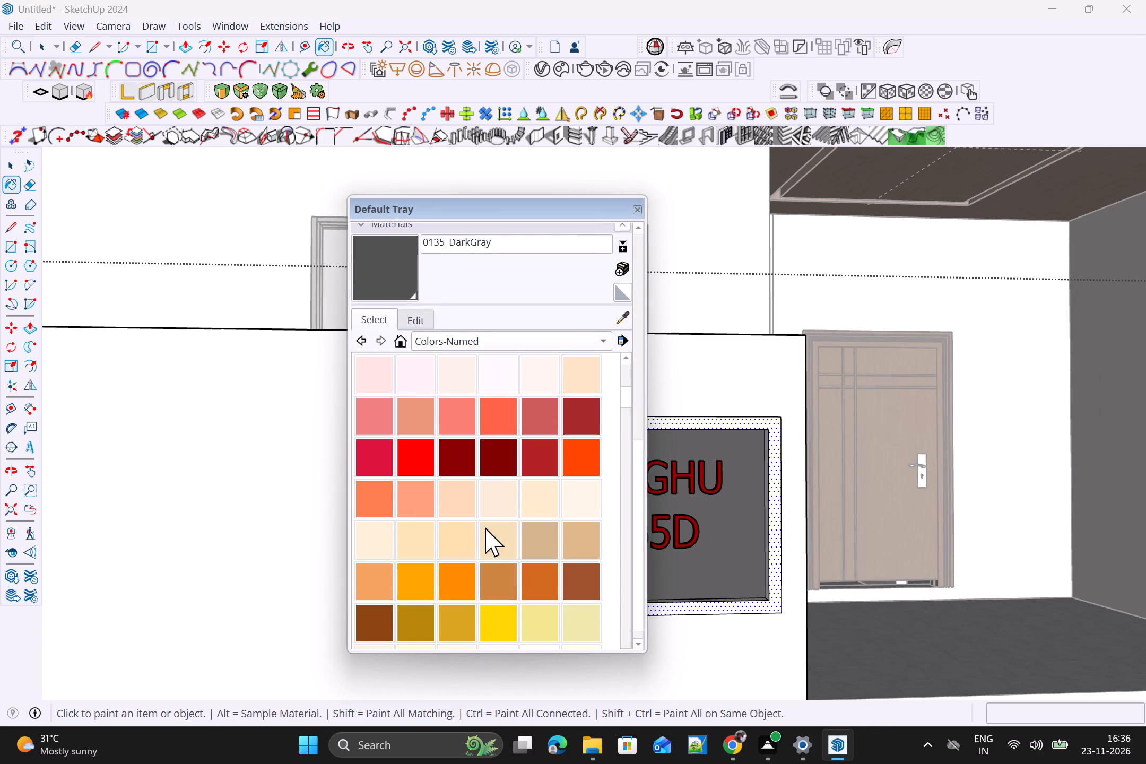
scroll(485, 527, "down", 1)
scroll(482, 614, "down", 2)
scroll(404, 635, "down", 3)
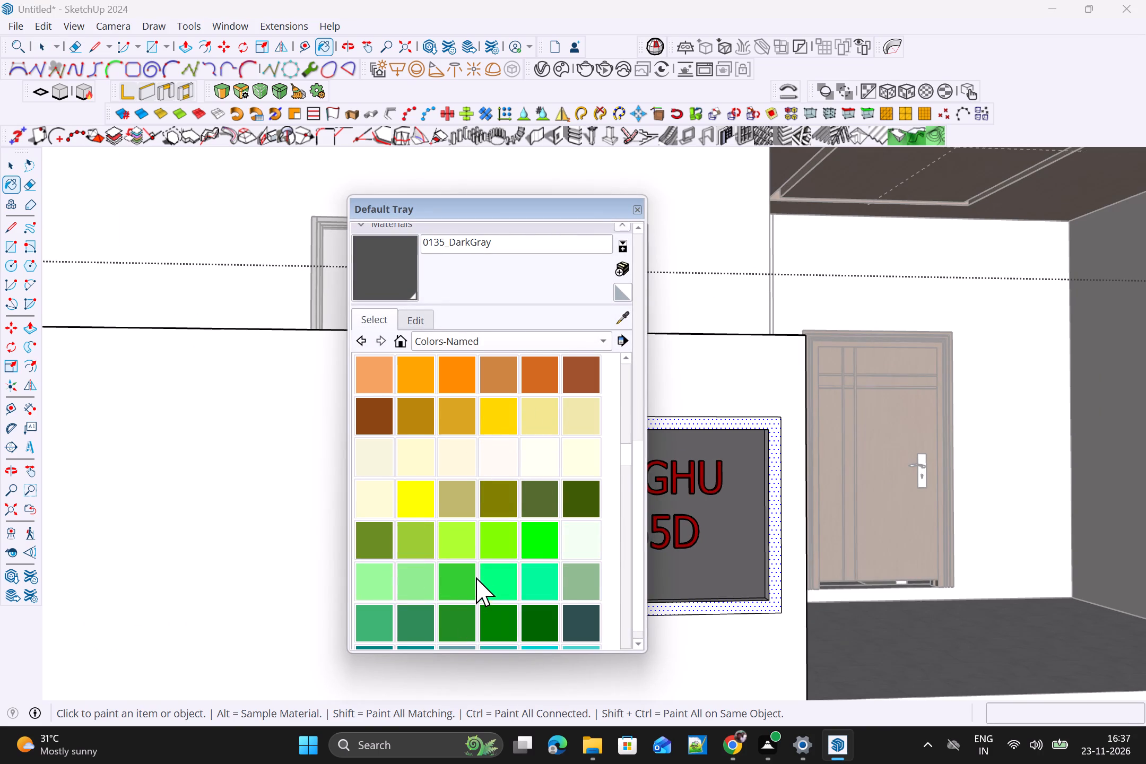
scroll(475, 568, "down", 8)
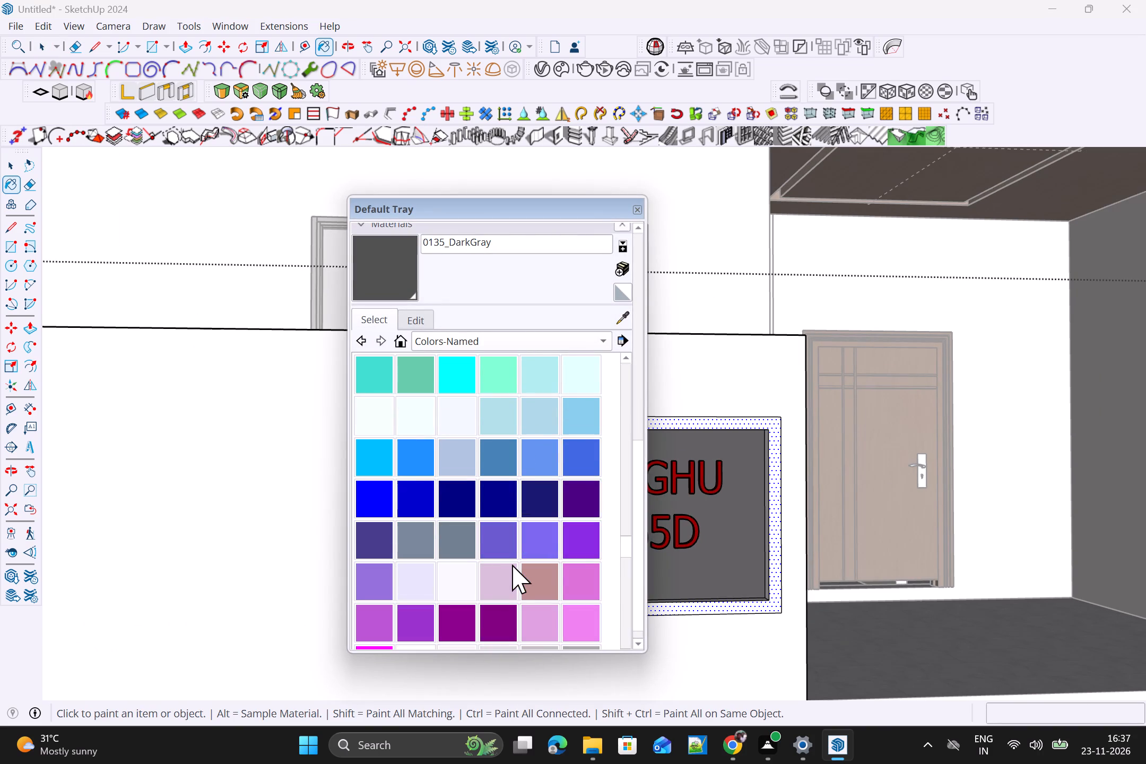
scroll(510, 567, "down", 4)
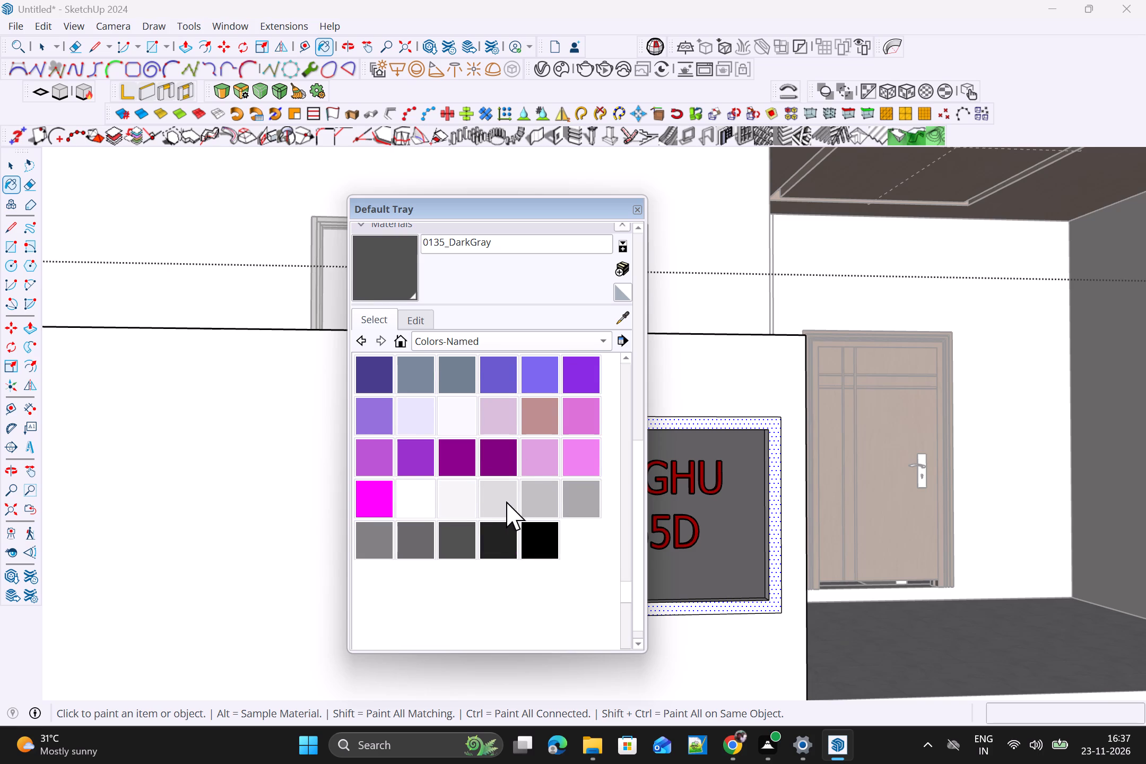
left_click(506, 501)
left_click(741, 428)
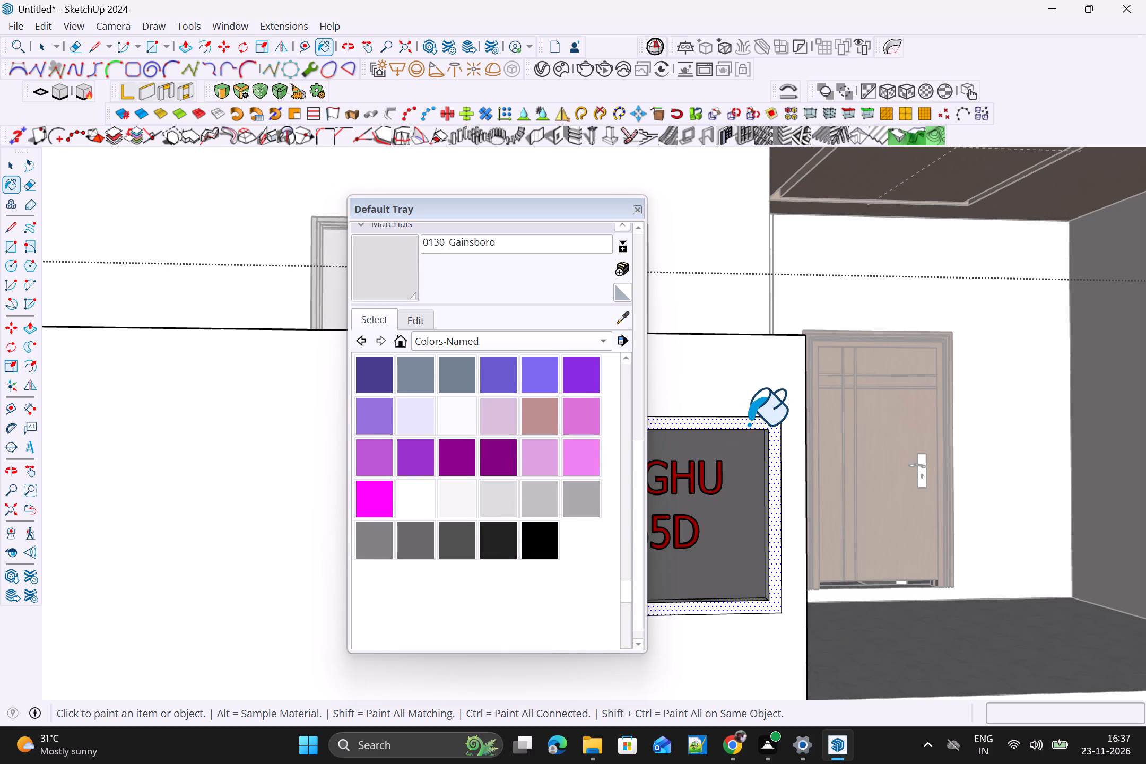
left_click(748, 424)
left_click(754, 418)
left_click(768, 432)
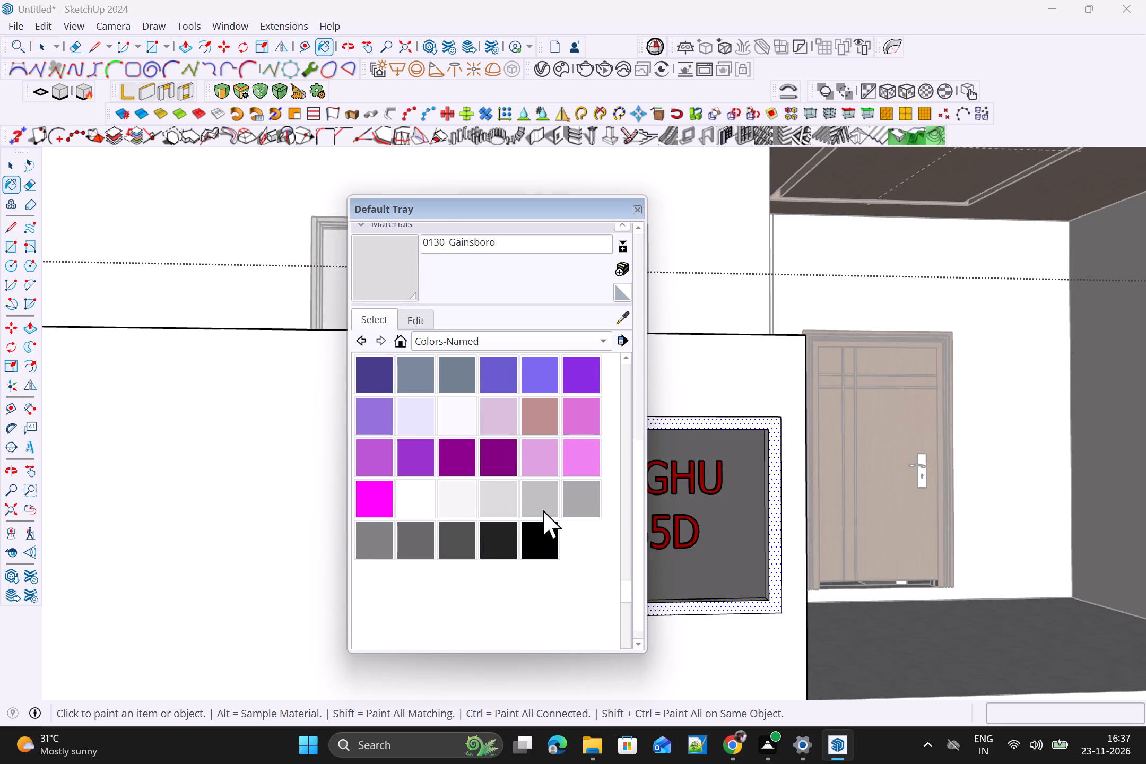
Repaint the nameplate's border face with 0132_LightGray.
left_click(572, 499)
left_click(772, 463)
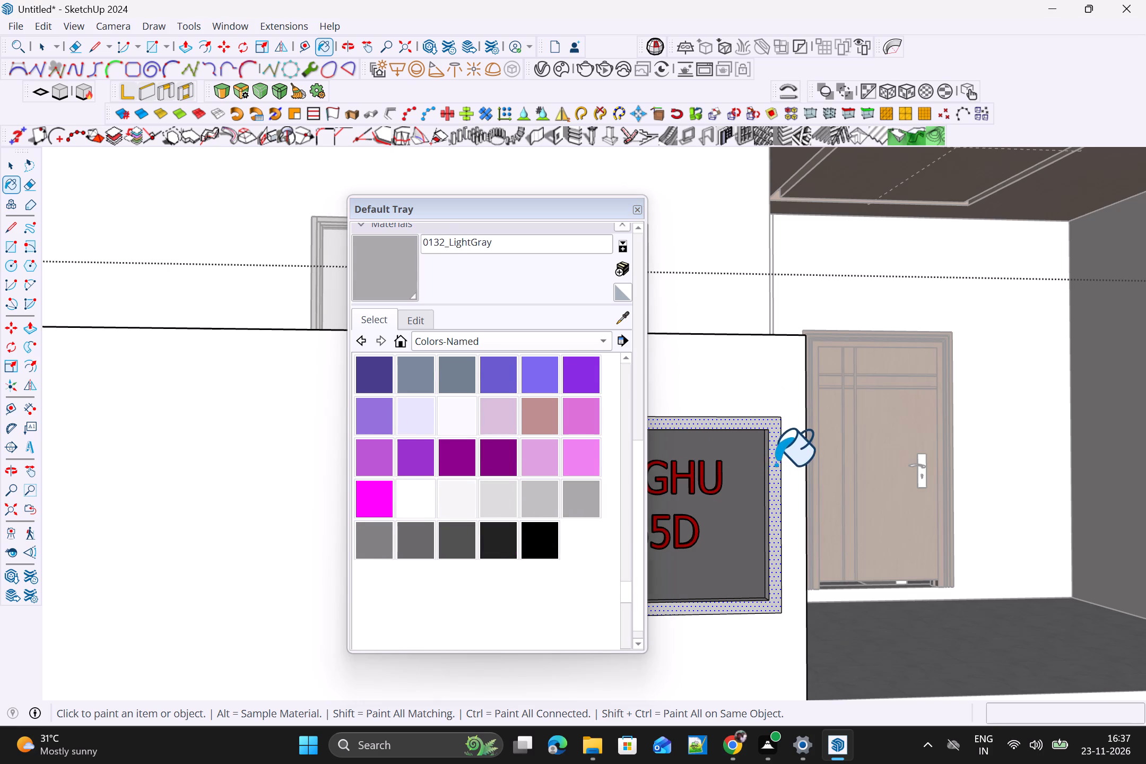
Repaint the nameplate's border face with 0136_Charcoal and leave the wall group.
left_click(514, 540)
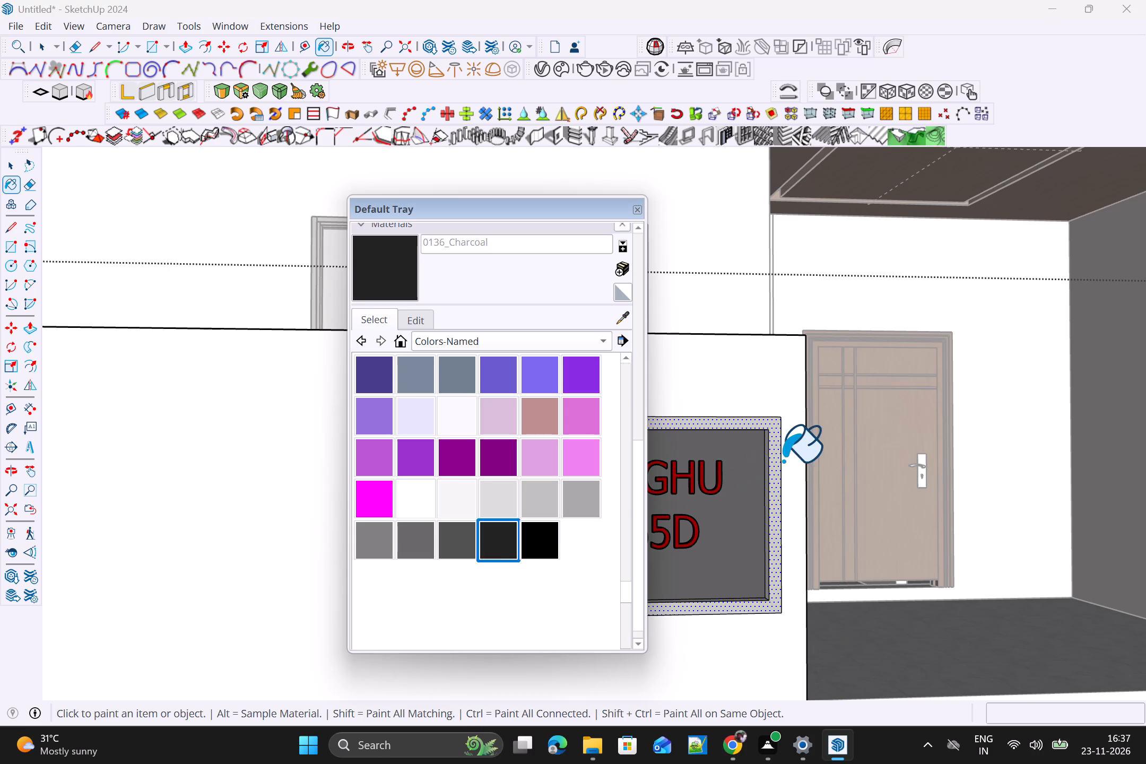
left_click(774, 454)
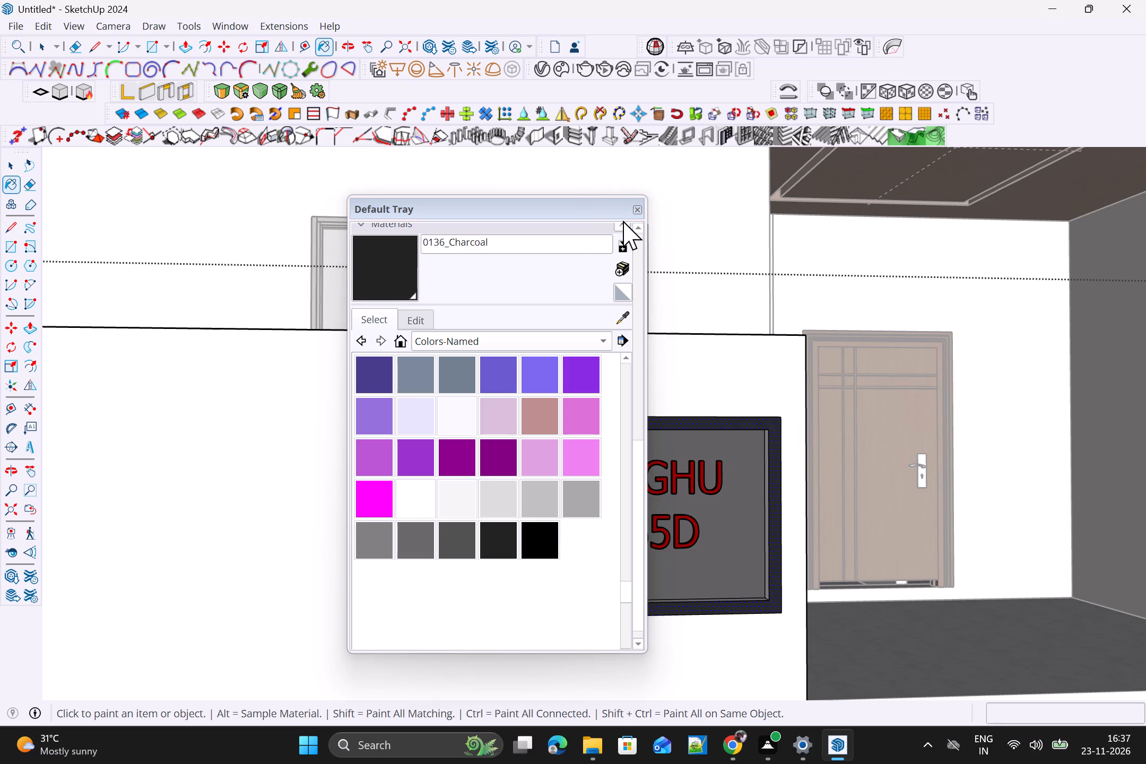
left_click(638, 212)
scroll(880, 576, "down", 8)
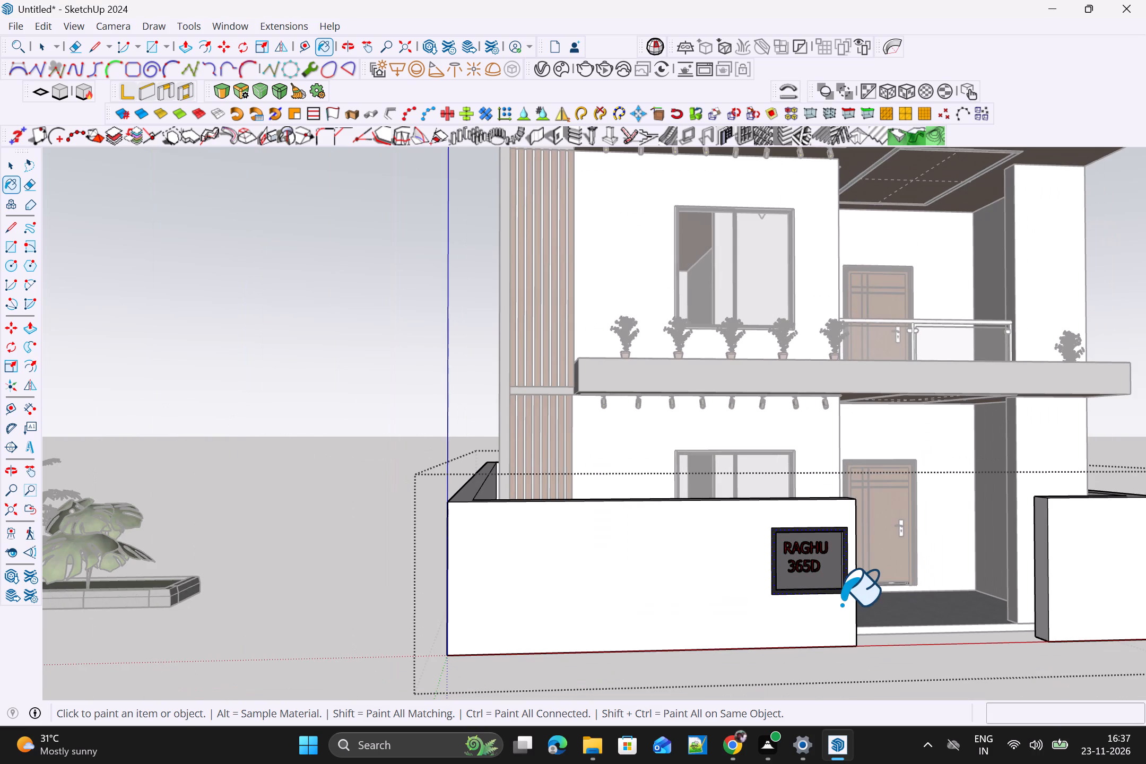
key("space")
scroll(844, 602, "up", 3)
scroll(907, 647, "down", 3)
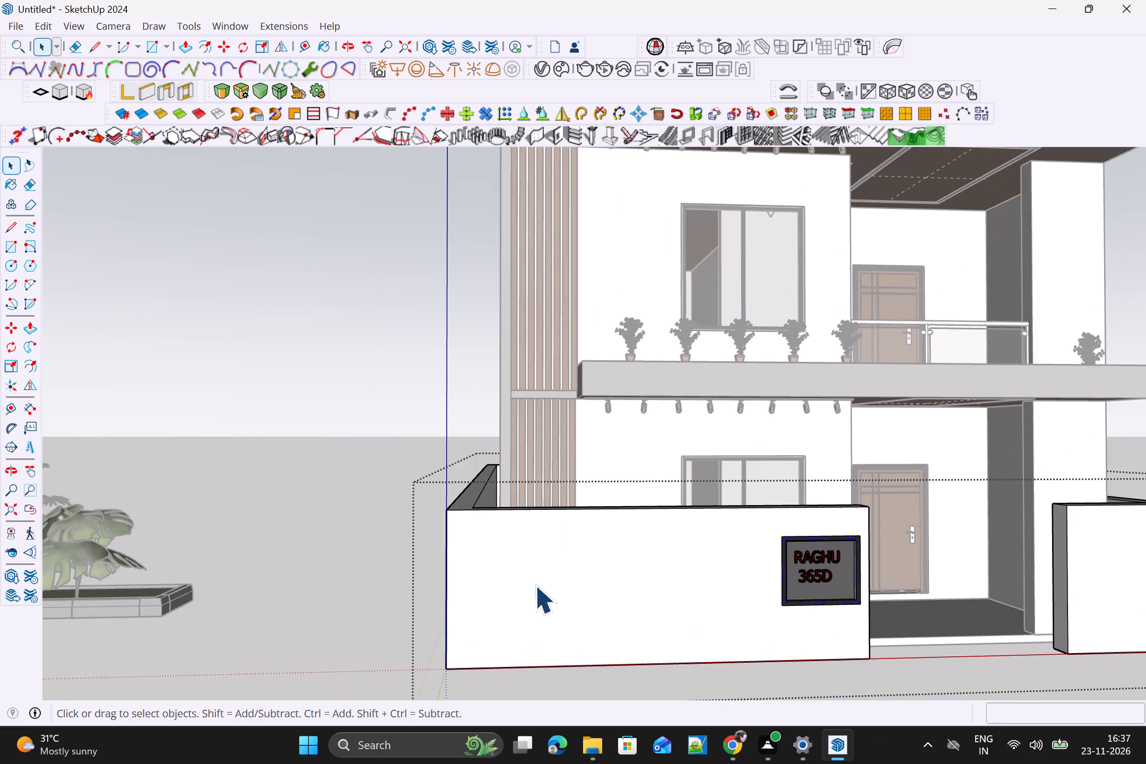
left_click(385, 549)
Examine the painted nameplate and outer wall against the building's front elevation from several angles.
scroll(385, 548, "down", 4)
scroll(819, 619, "up", 1)
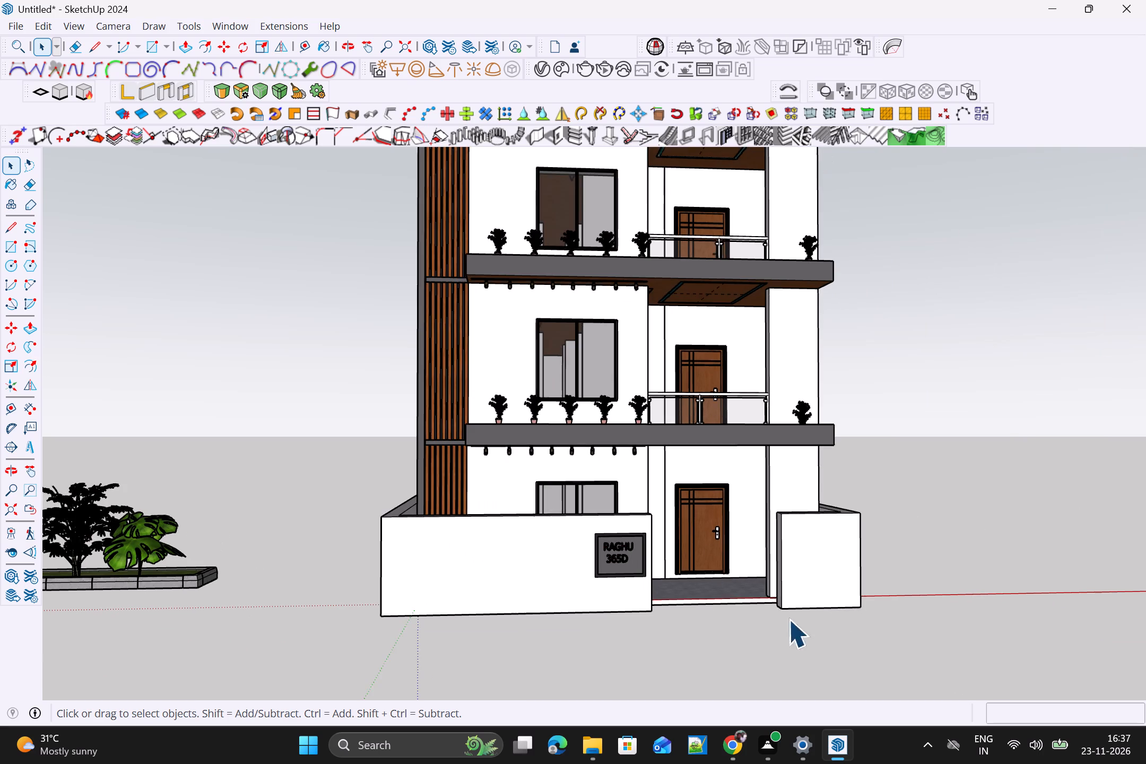
middle_click_drag(749, 617, 664, 559)
scroll(649, 566, "up", 4)
middle_click_drag(645, 589, 693, 607)
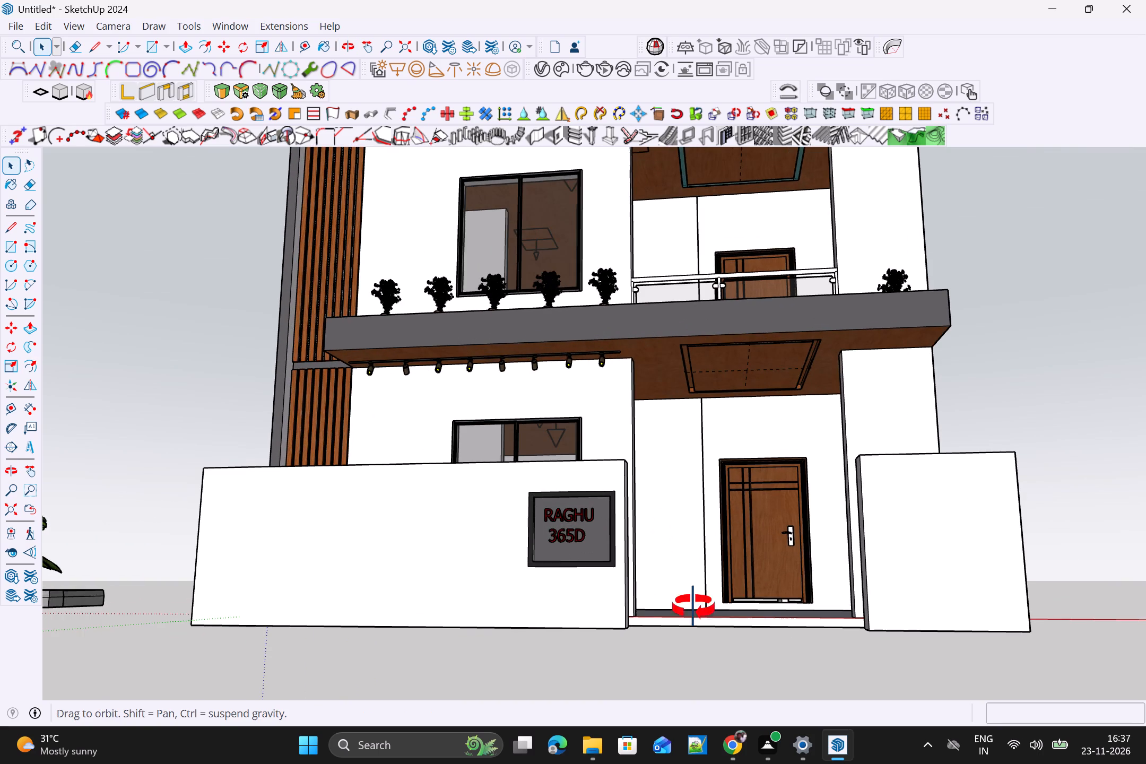
middle_click_drag(693, 607, 800, 637)
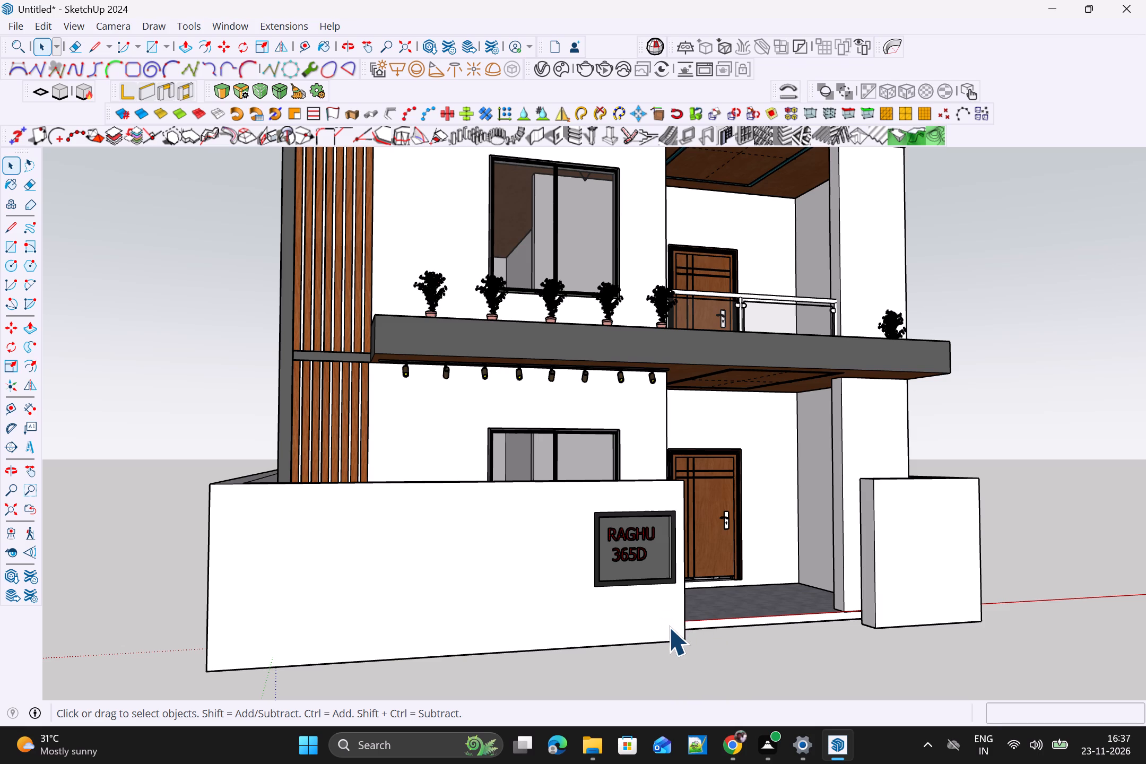
scroll(704, 617, "down", 6)
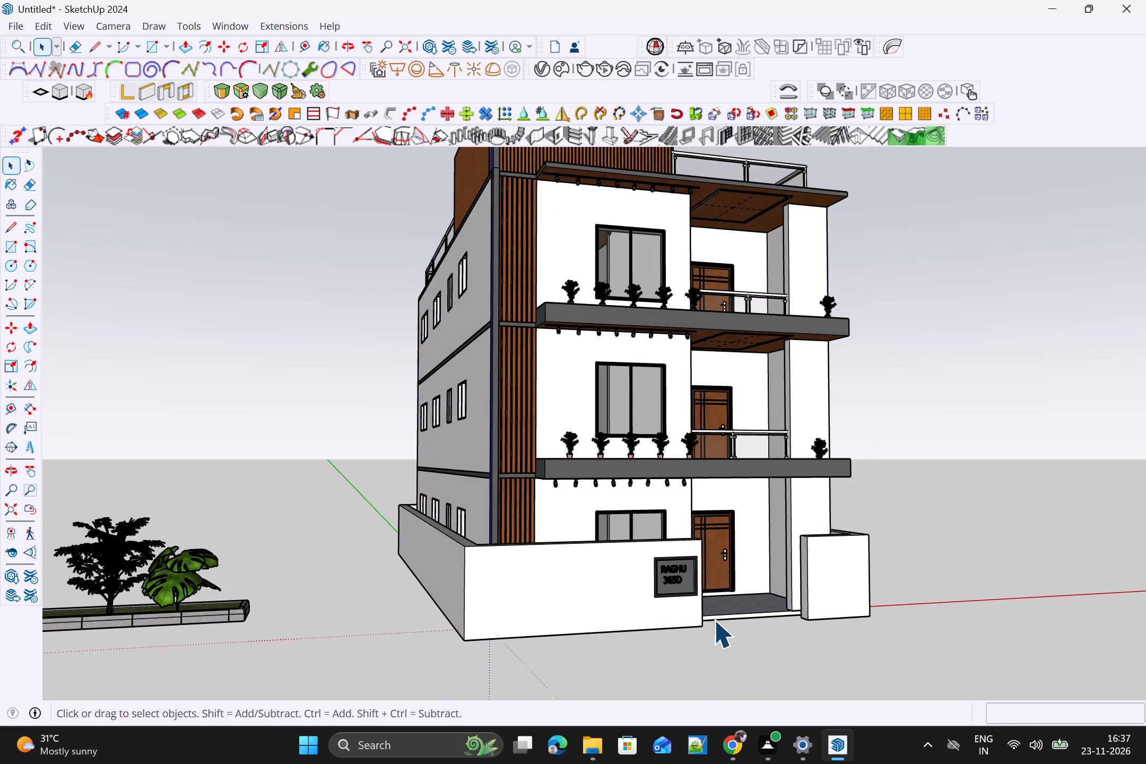
Open the outer wall group for editing and select its front face beside the nameplate.
scroll(691, 613, "up", 2)
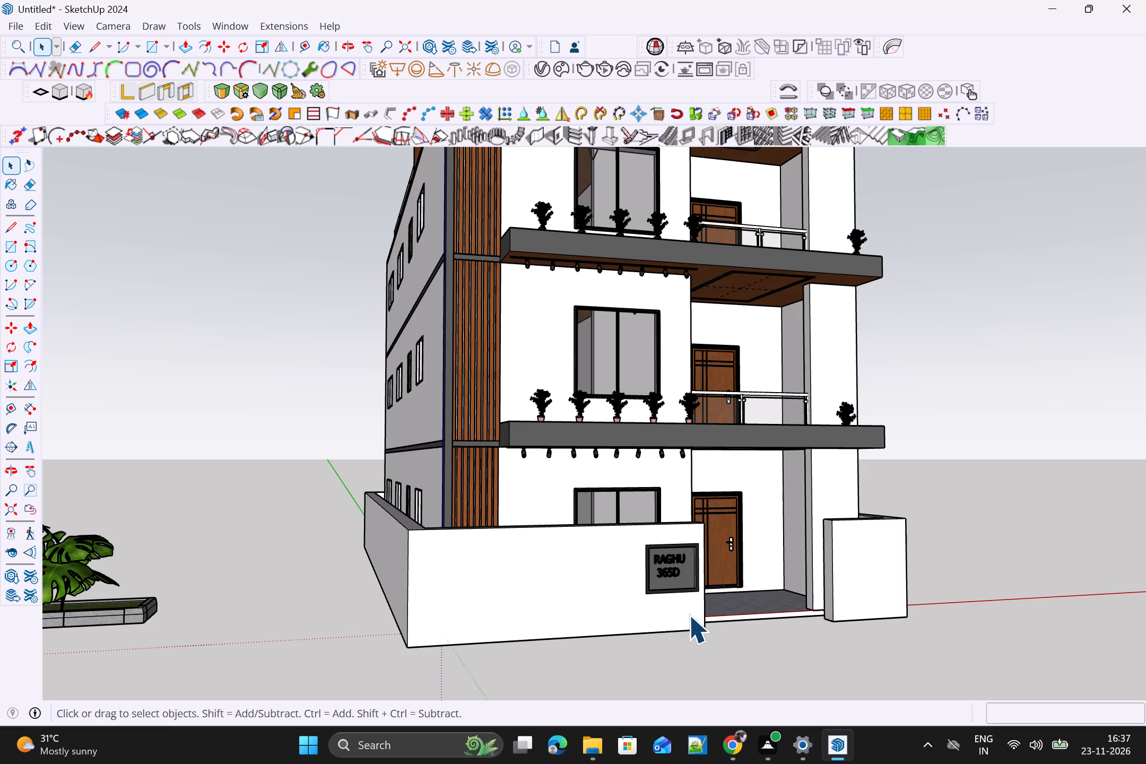
scroll(492, 552, "up", 5)
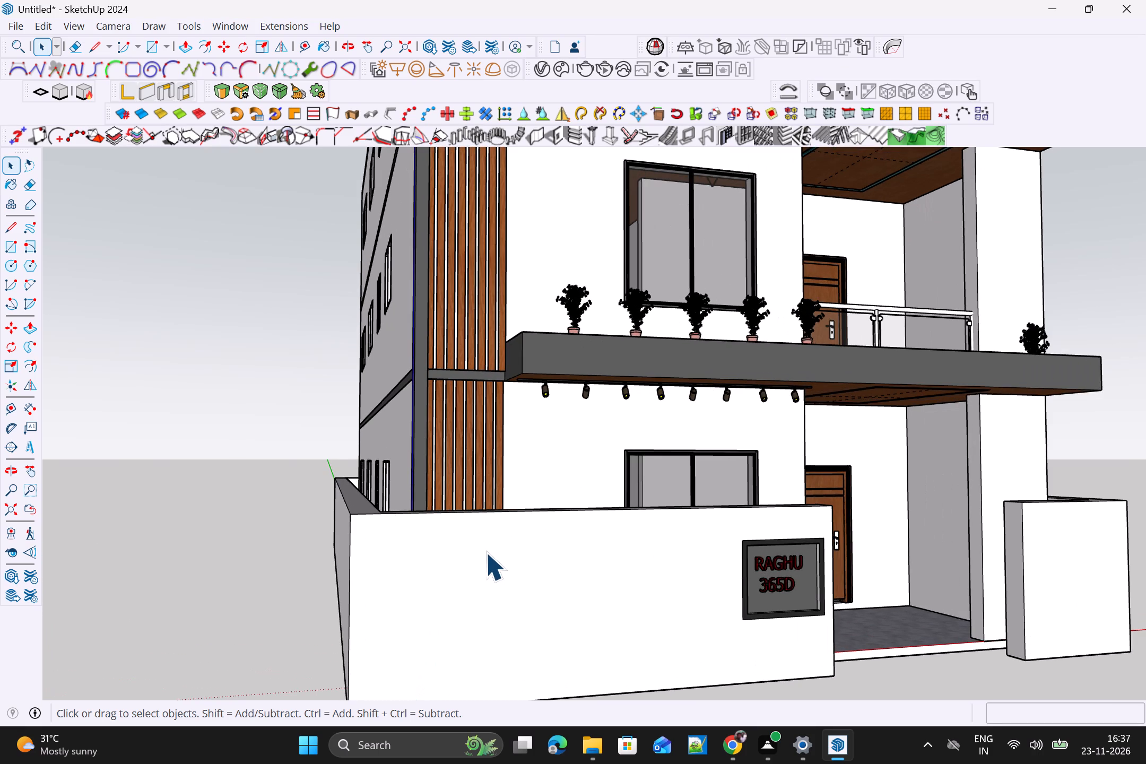
triple_click(457, 585)
left_click(463, 598)
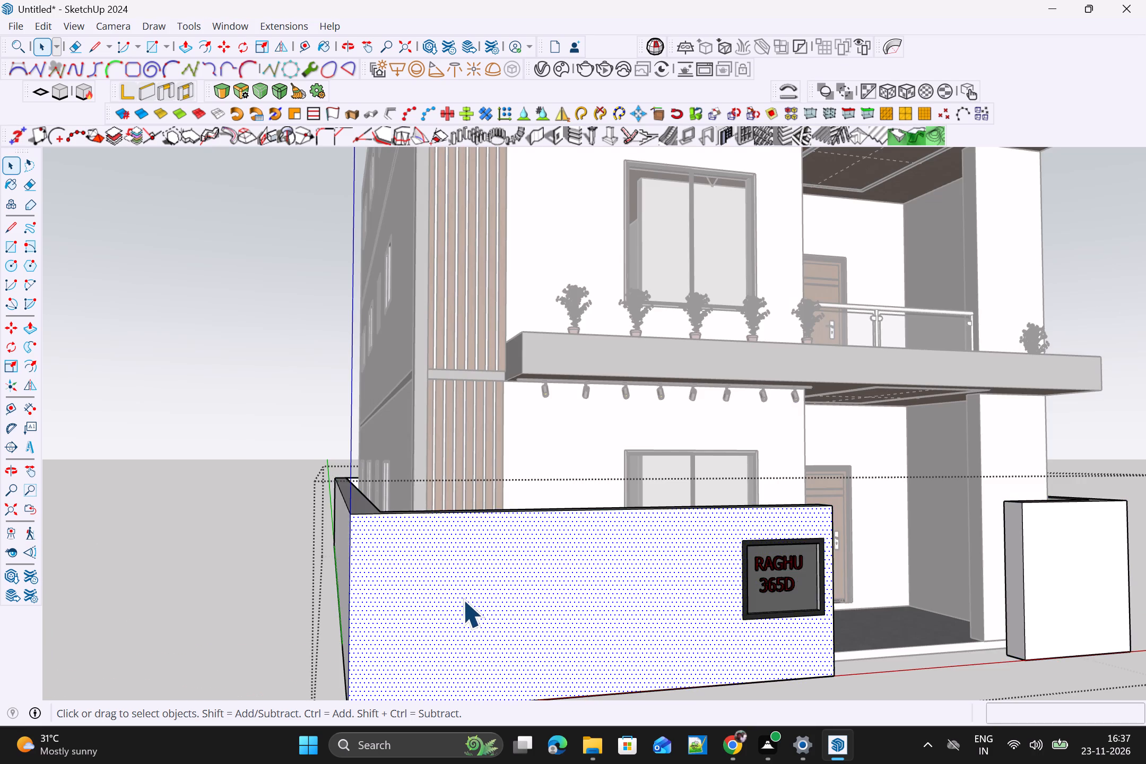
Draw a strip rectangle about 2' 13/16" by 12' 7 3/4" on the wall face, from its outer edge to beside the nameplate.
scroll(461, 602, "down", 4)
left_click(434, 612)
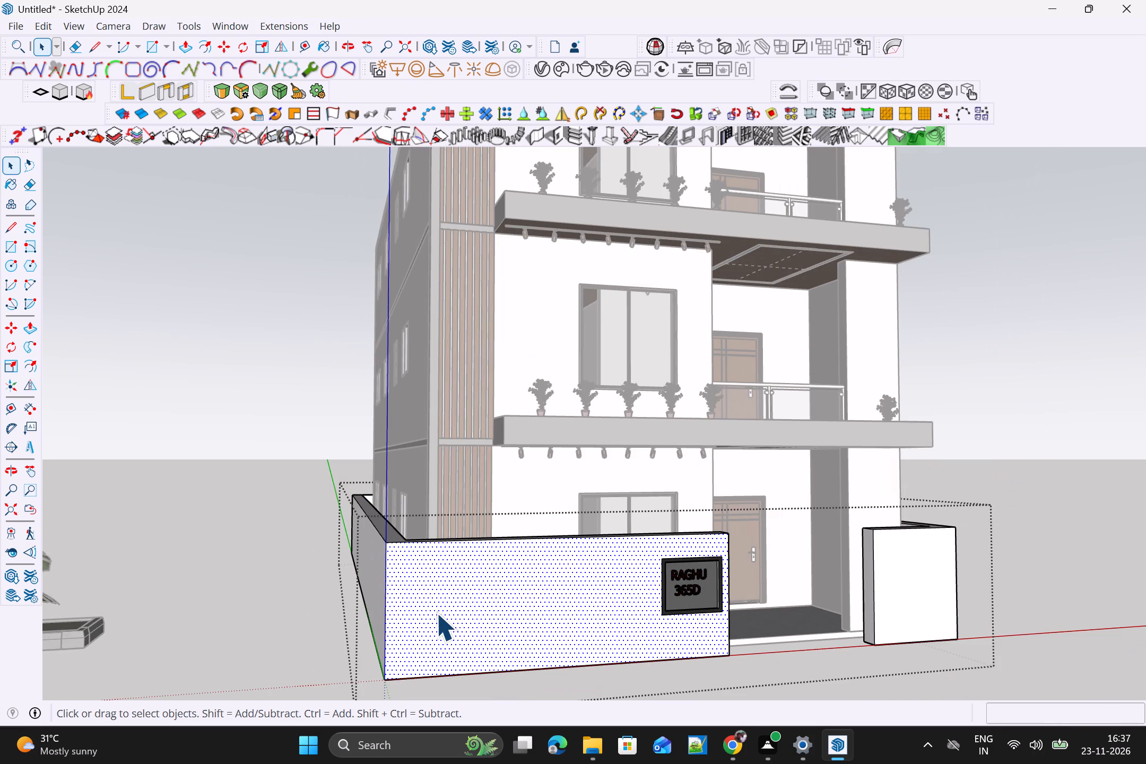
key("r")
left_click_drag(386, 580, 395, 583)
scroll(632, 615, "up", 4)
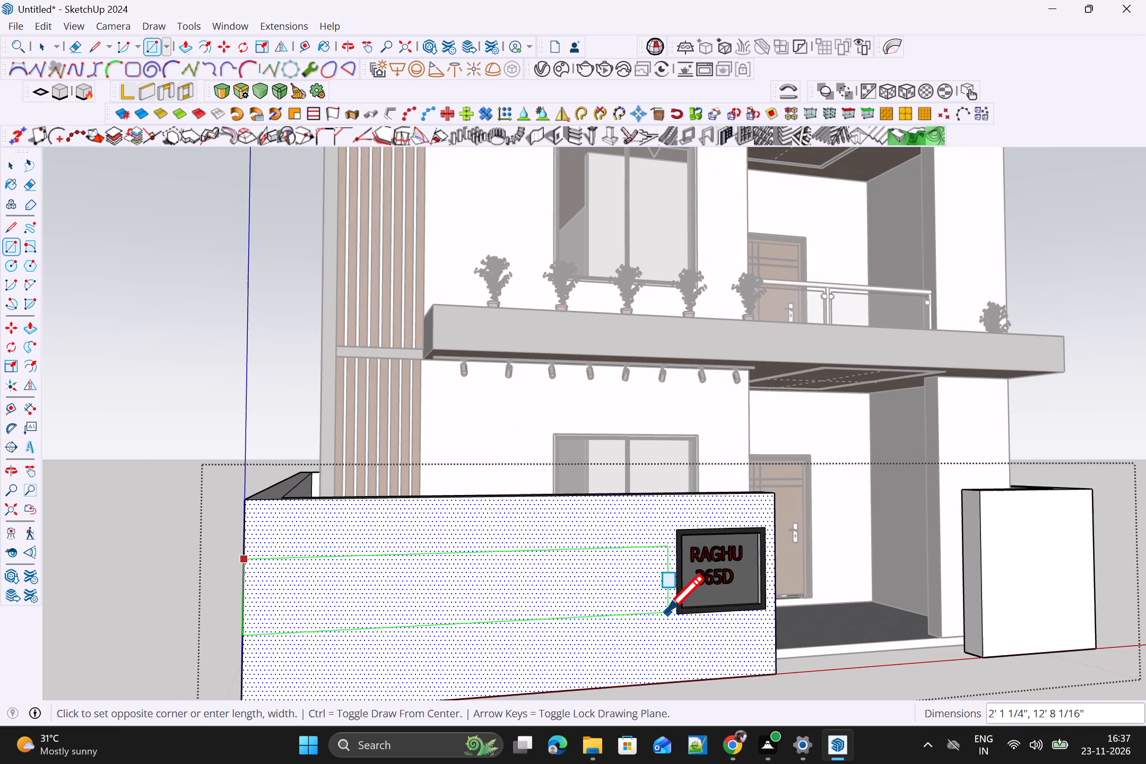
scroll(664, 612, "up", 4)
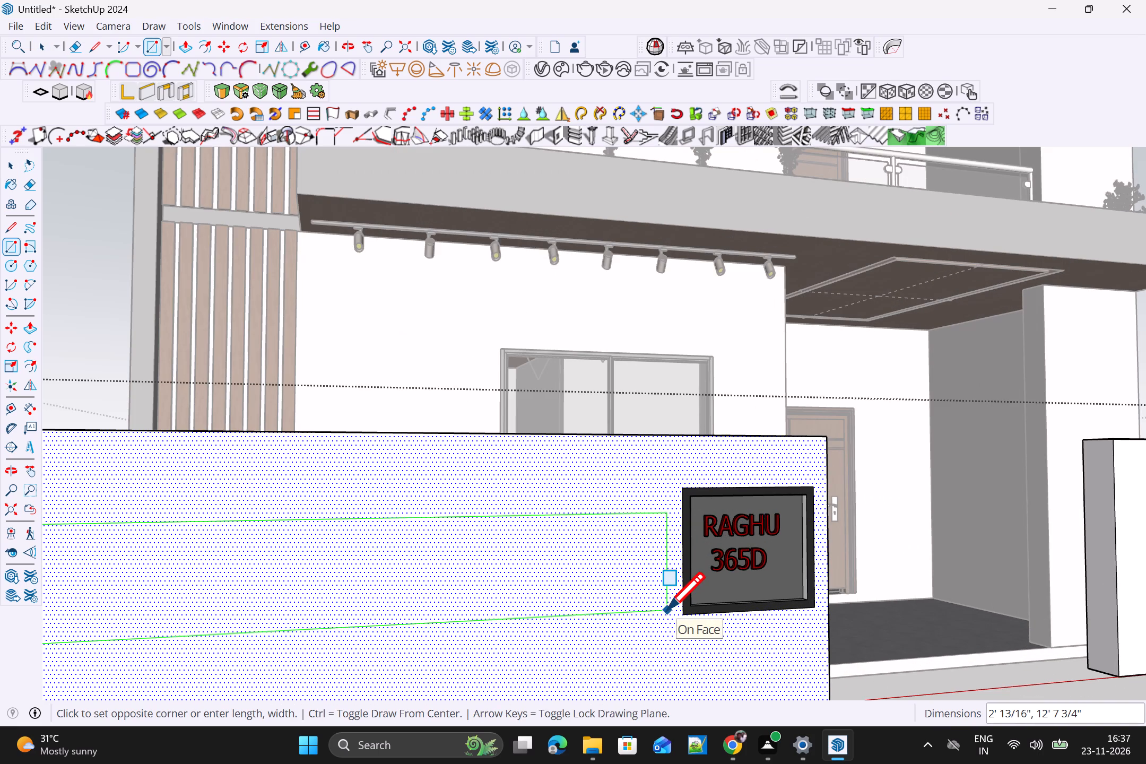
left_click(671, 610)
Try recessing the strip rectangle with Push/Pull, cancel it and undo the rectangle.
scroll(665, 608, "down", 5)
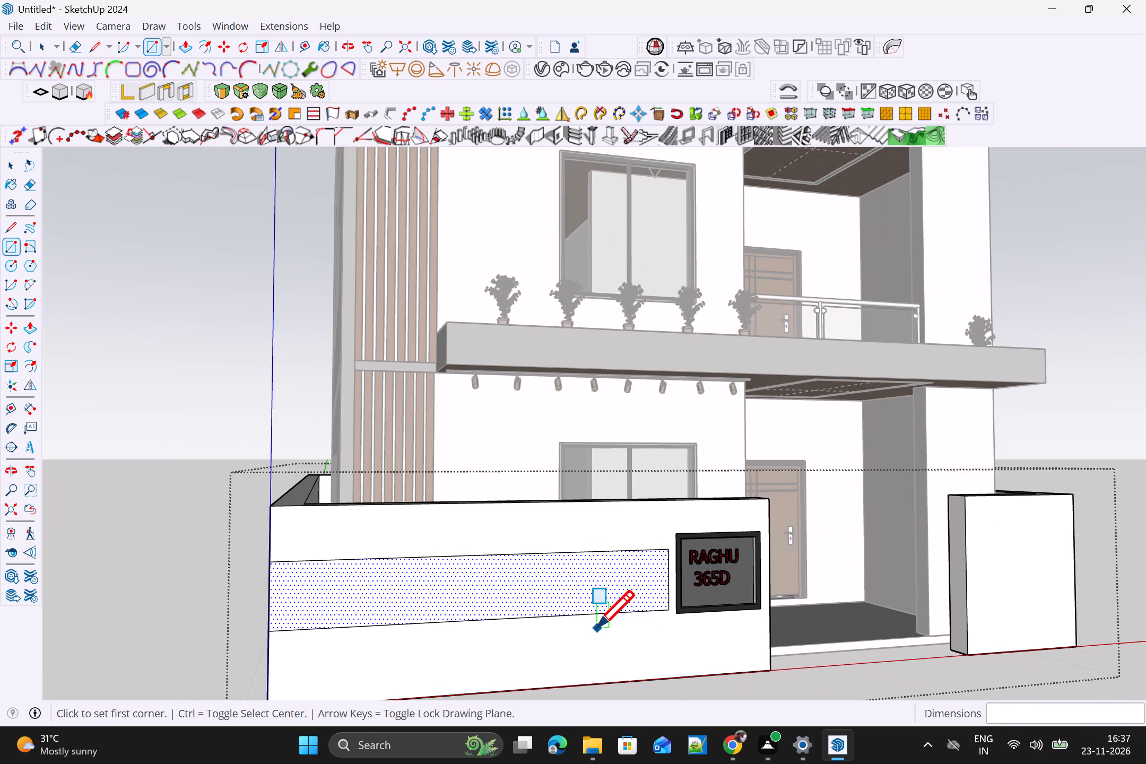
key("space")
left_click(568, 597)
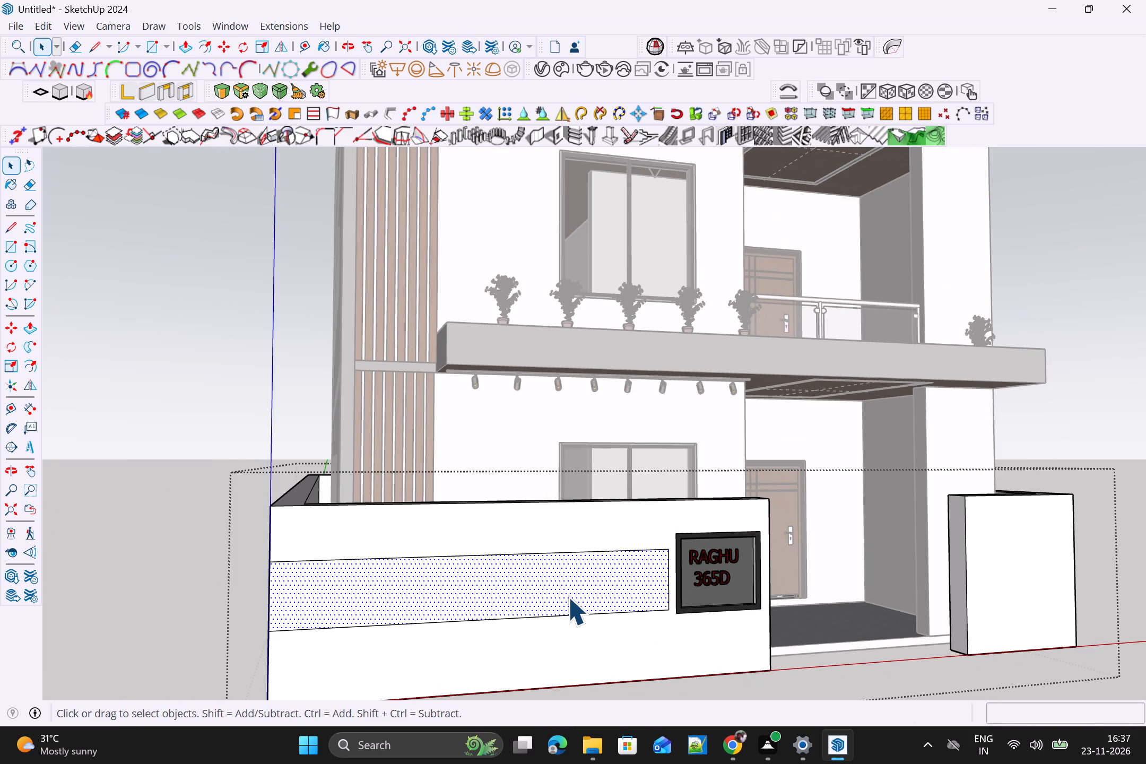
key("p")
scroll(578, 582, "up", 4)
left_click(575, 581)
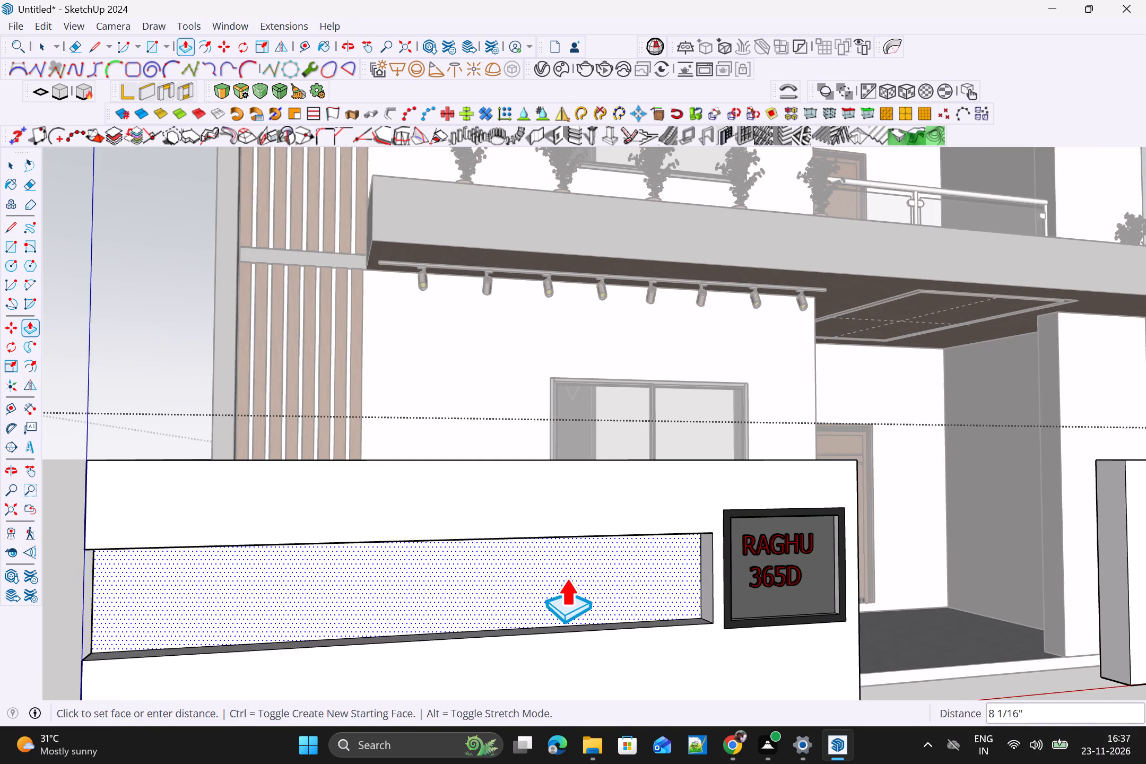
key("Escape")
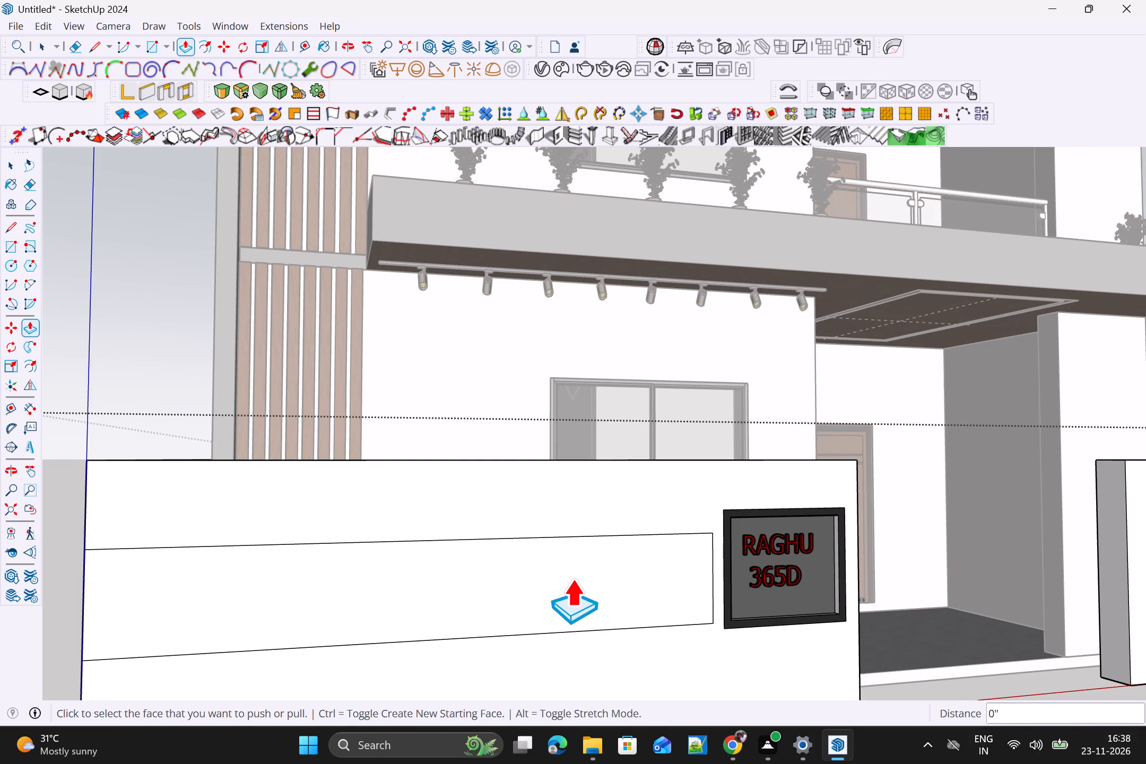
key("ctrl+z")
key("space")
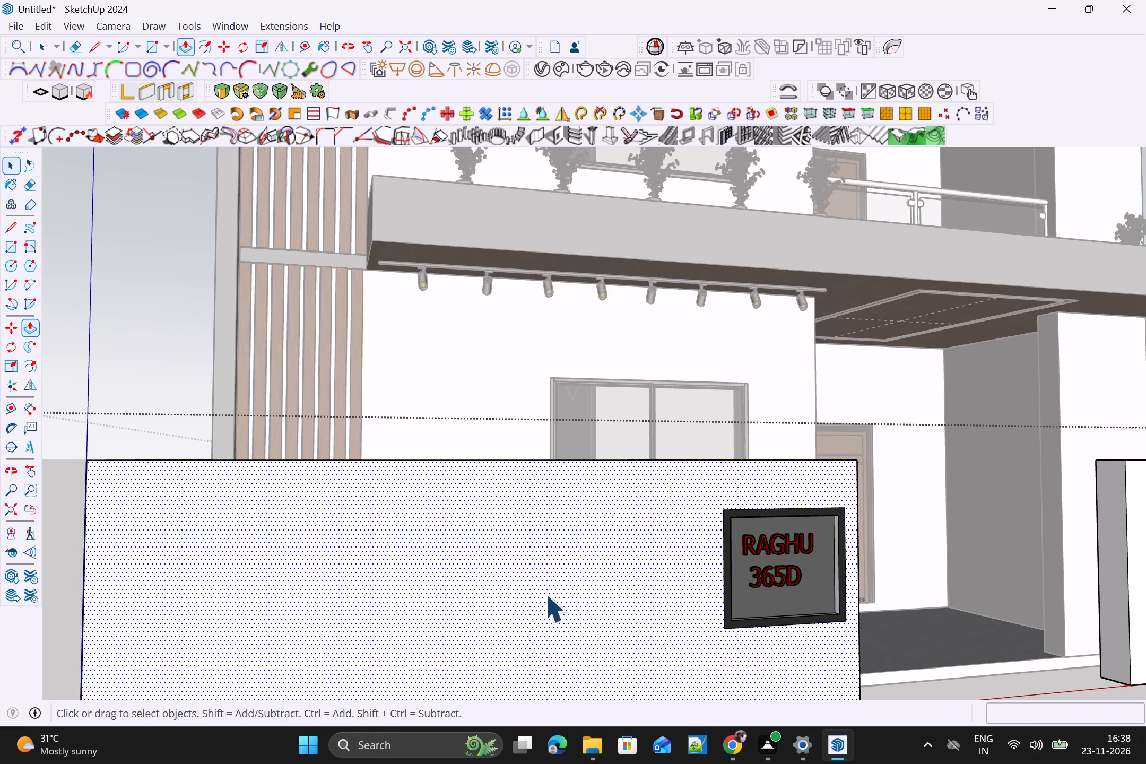
Place a guide line along the nameplate border's top edge, running across the wall's front face.
left_click(394, 599)
scroll(401, 598, "down", 5)
key("r")
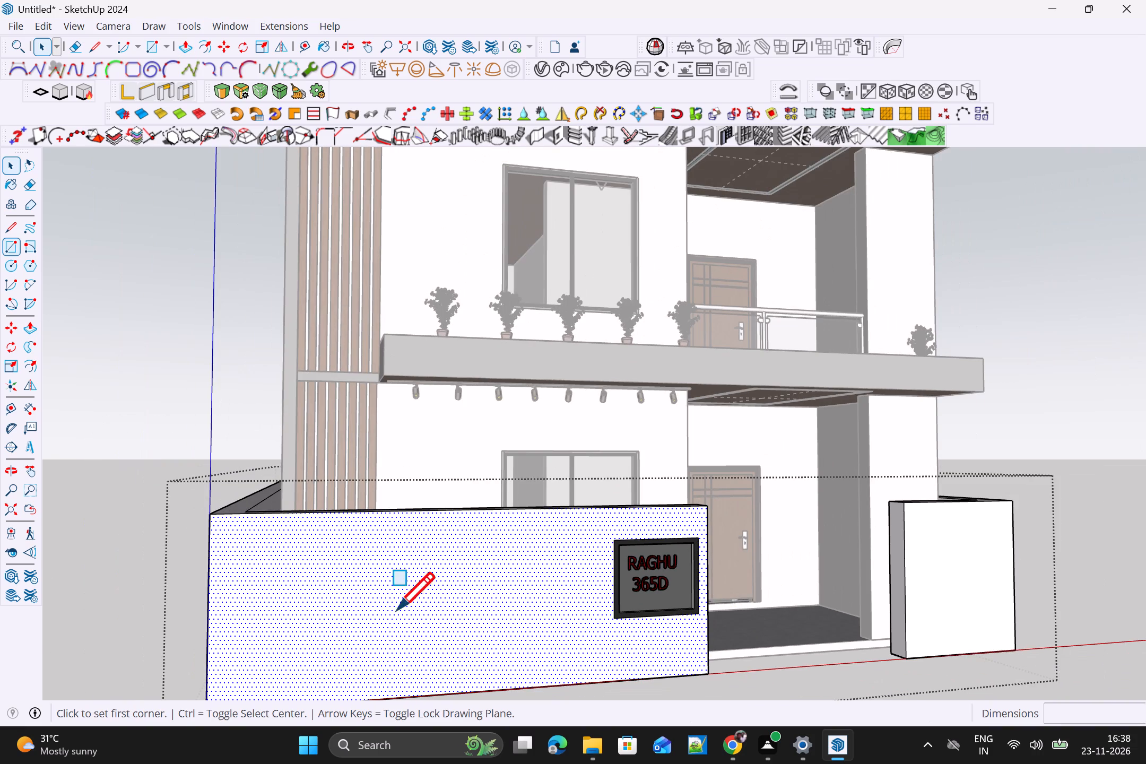
scroll(284, 617, "down", 5)
scroll(244, 617, "up", 4)
scroll(229, 568, "up", 4)
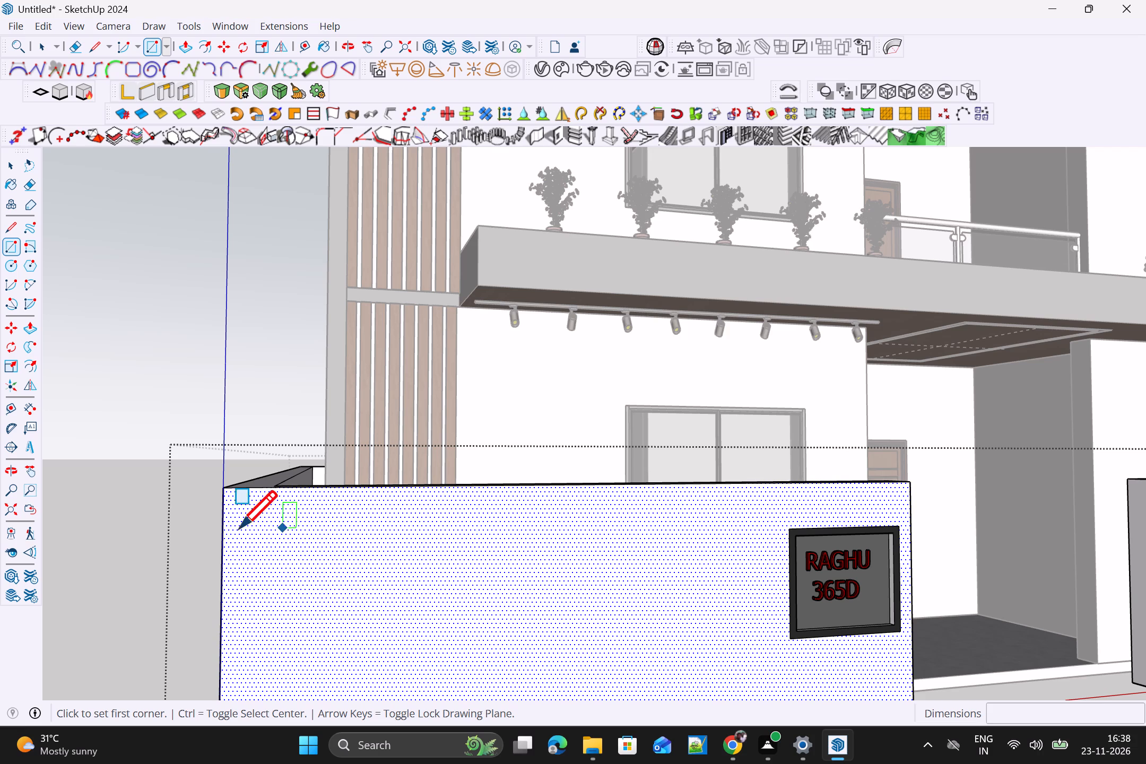
key("t")
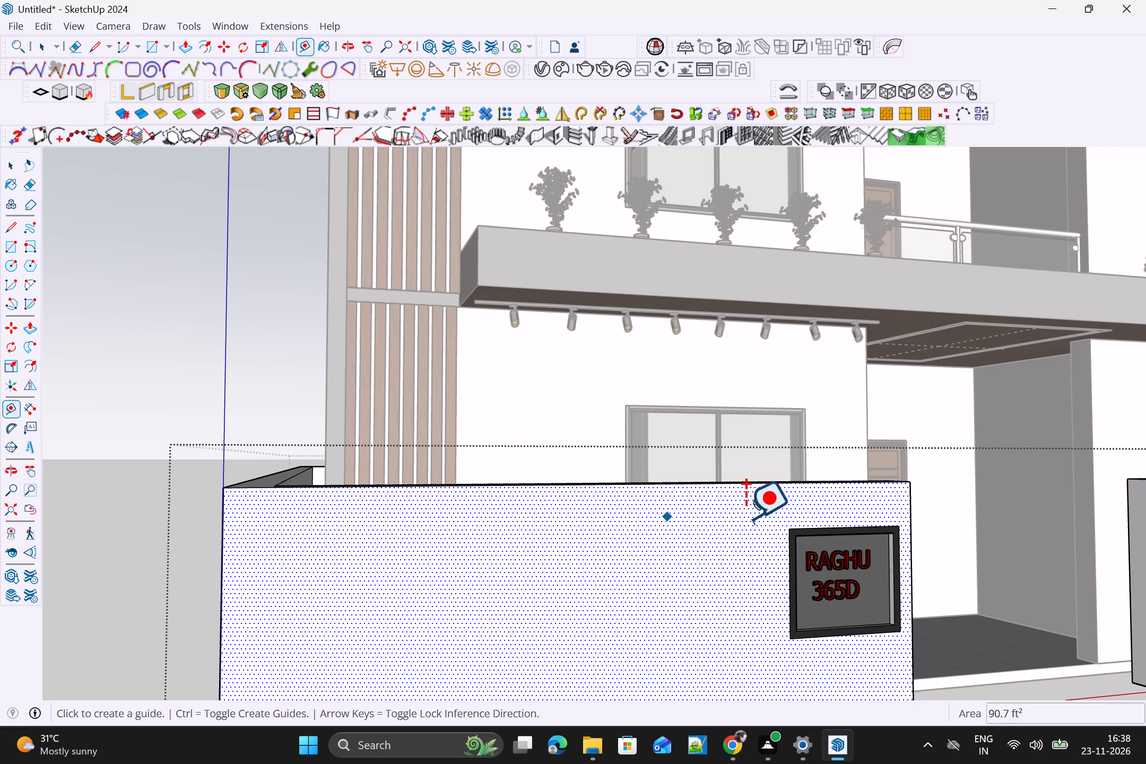
scroll(797, 529, "up", 9)
left_click(799, 526)
left_click(795, 523)
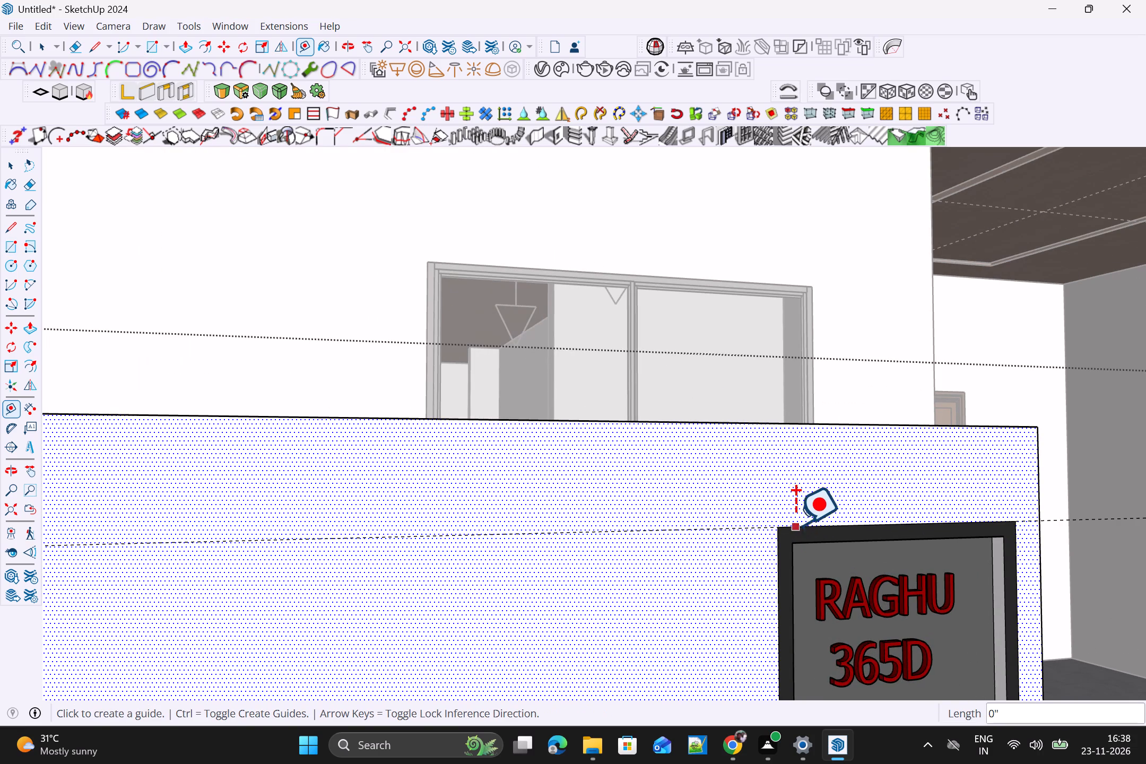
Place a second guide line along the nameplate border's bottom edge, running across the wall's front face.
scroll(795, 620, "down", 16)
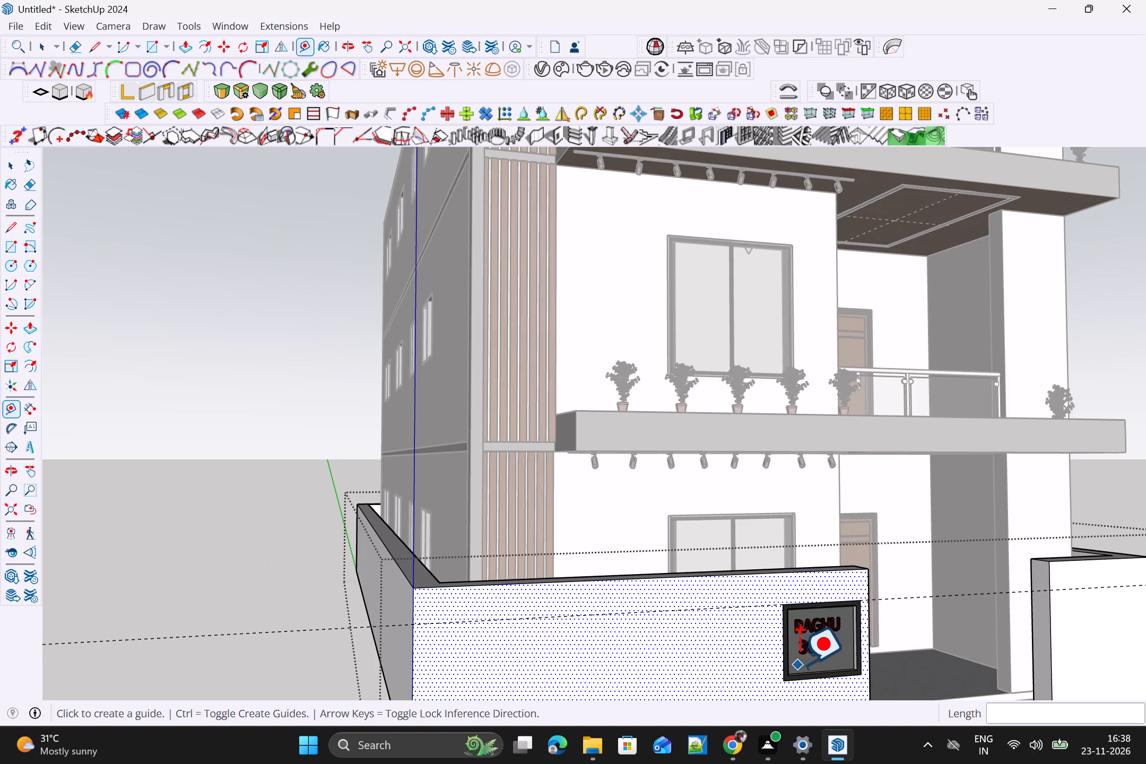
middle_click_drag(786, 658, 768, 471, "shift")
scroll(800, 477, "up", 4)
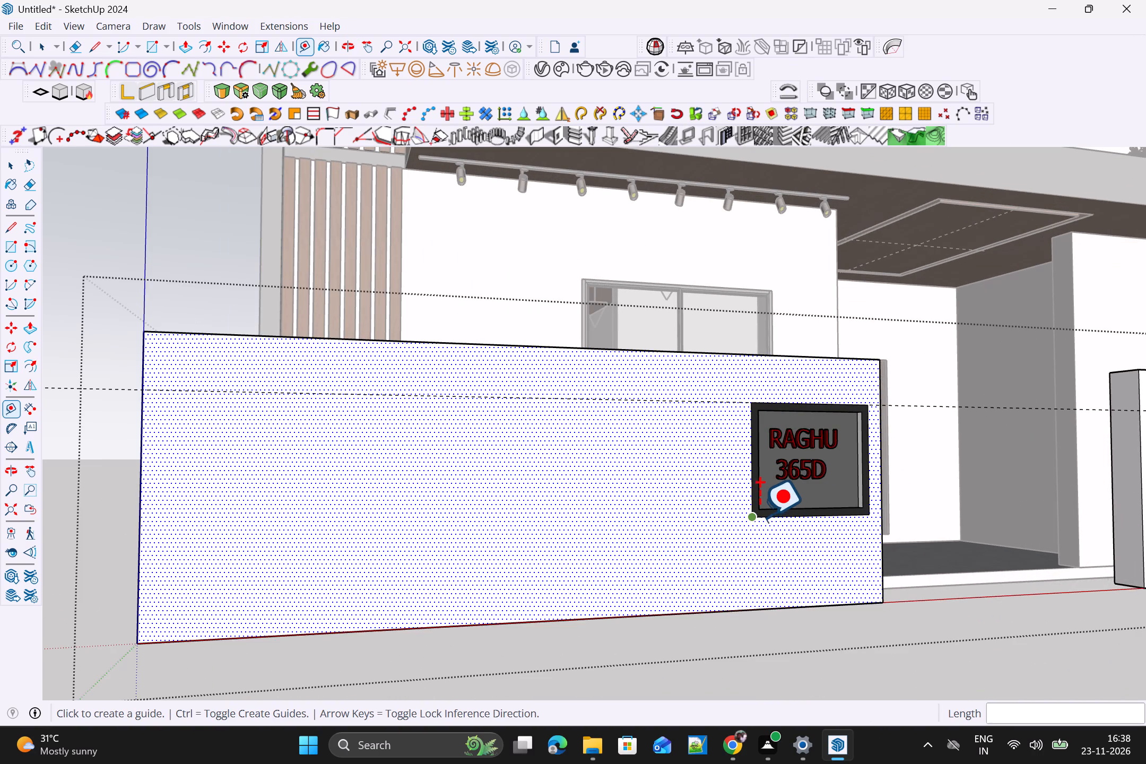
left_click(752, 516)
scroll(748, 526, "up", 9)
left_click(767, 510)
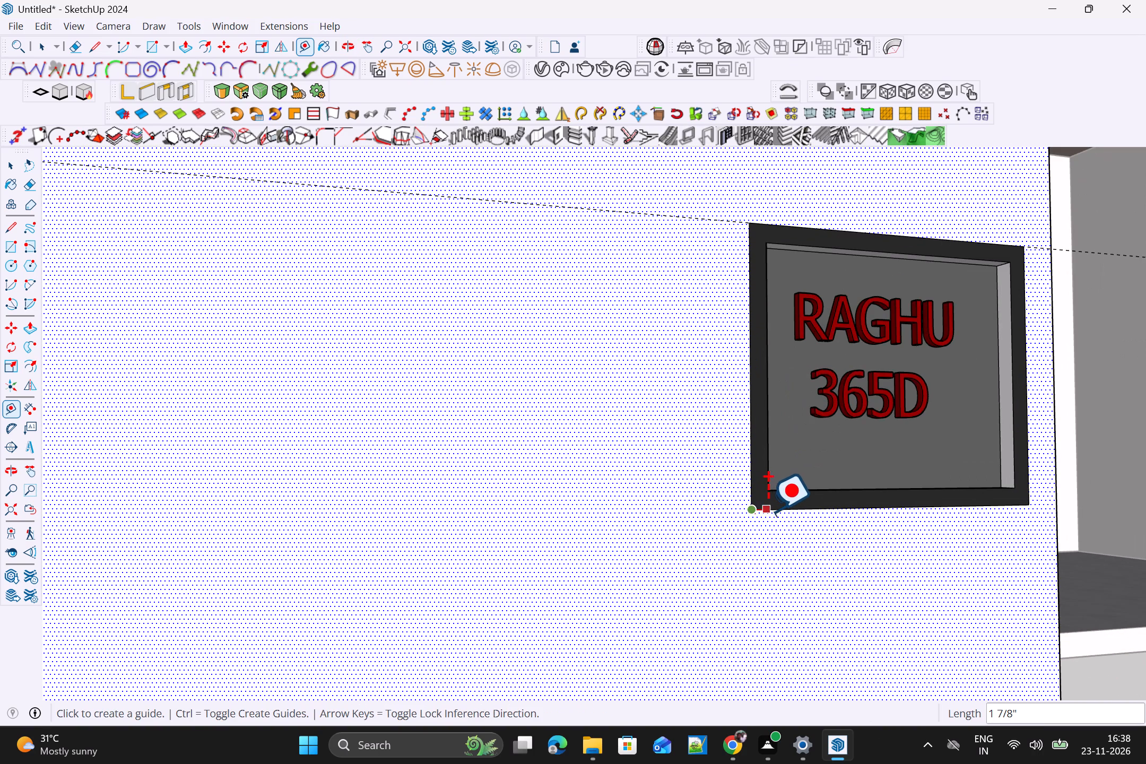
scroll(763, 527, "up", 4)
key("space")
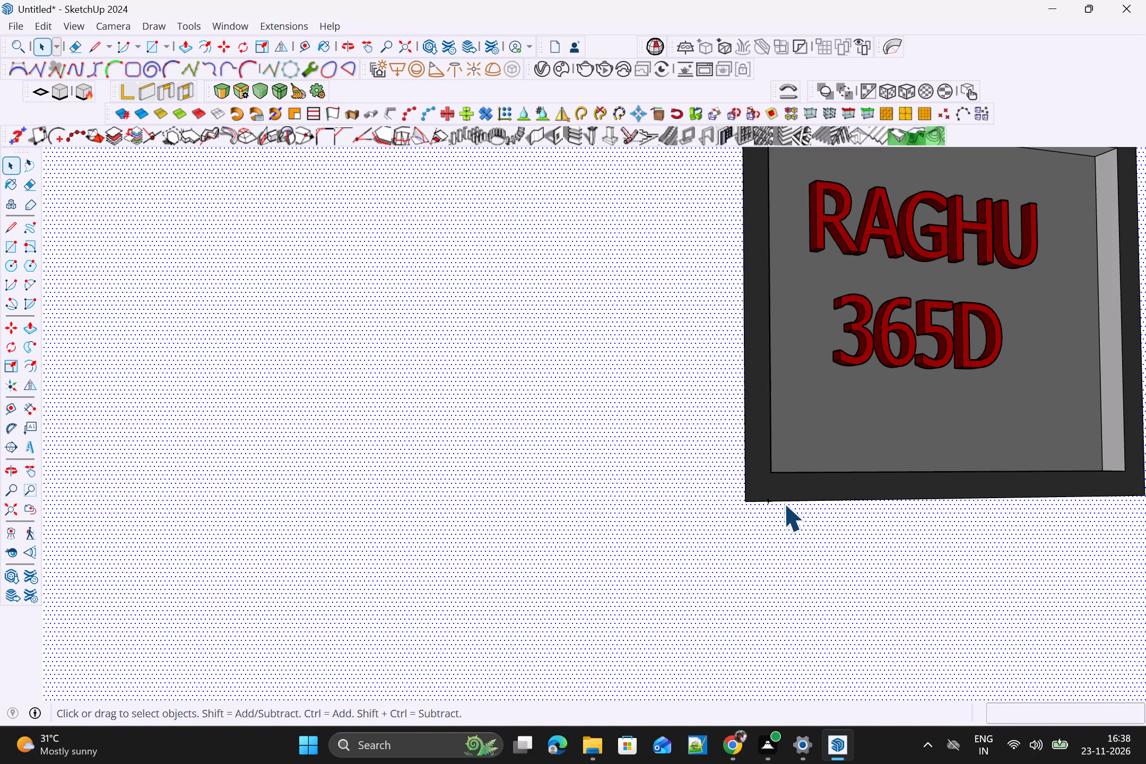
key("t")
left_click(777, 501)
scroll(774, 506, "up", 3)
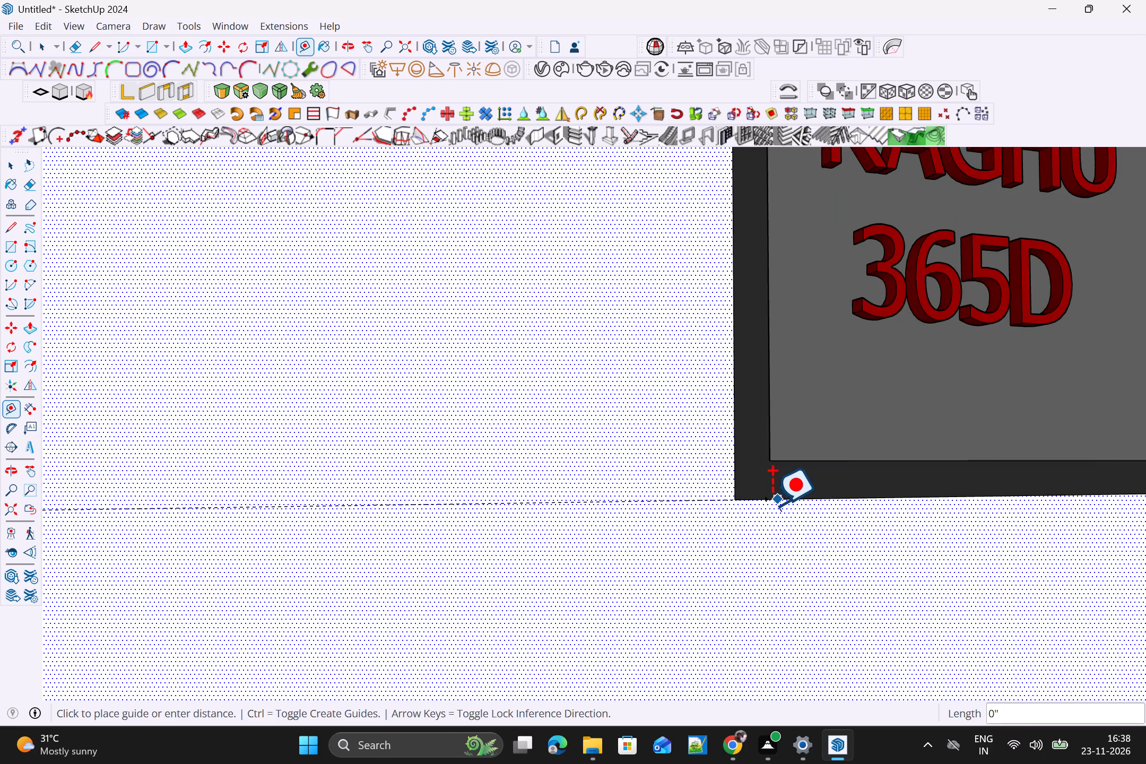
left_click(772, 506)
Place a vertical guide about 7/16" in from the front face's outer edge, at the end away from the nameplate.
scroll(775, 507, "down", 20)
scroll(775, 507, "down", 10)
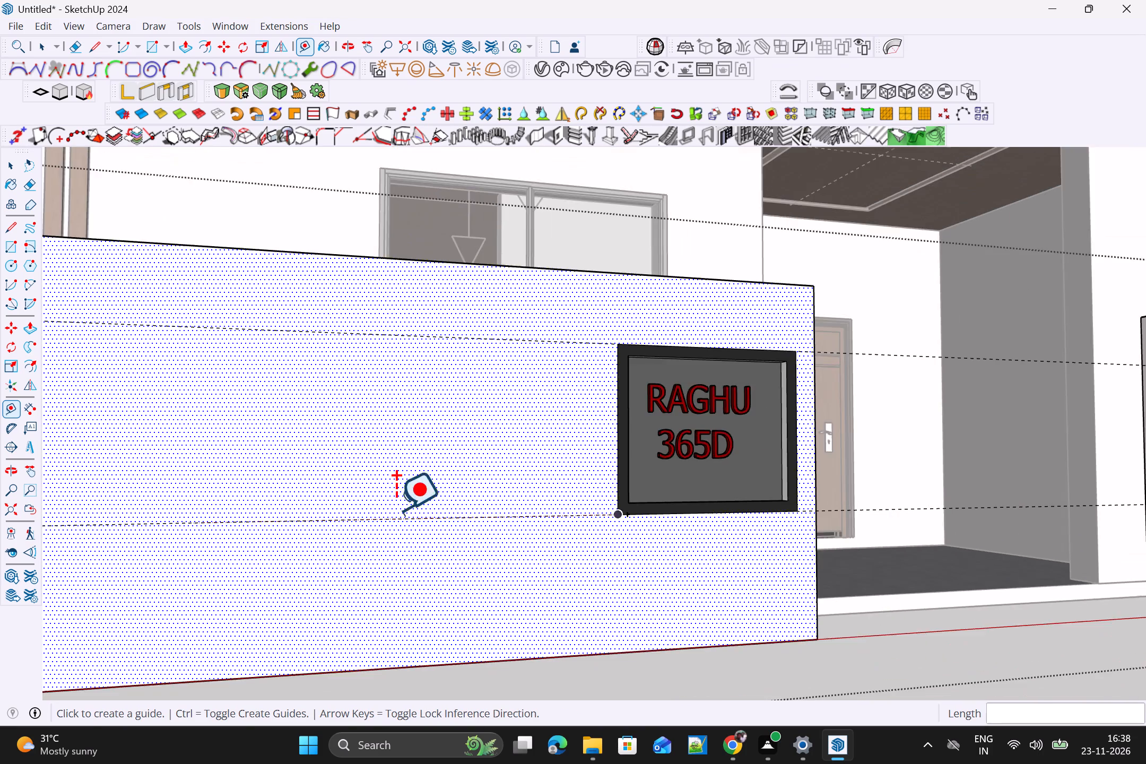
scroll(275, 516, "up", 1, "shift")
middle_click_drag(373, 510, 727, 476, "shift")
scroll(121, 428, "up", 4)
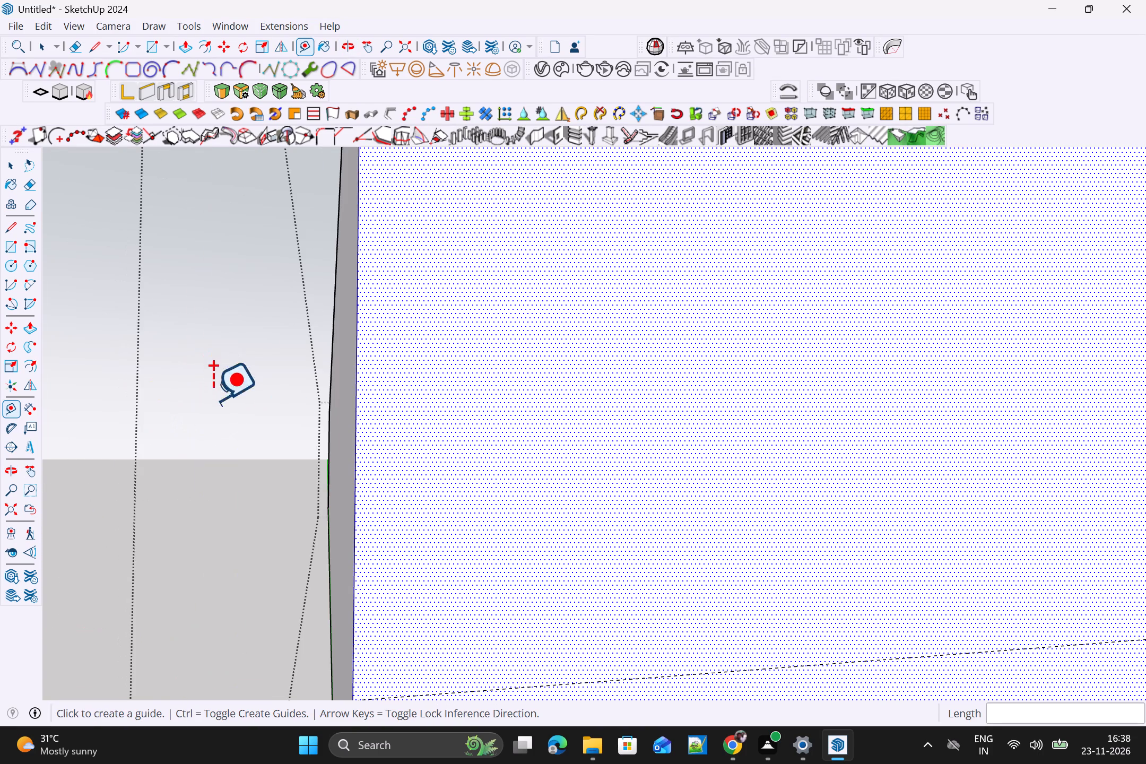
left_click(354, 438)
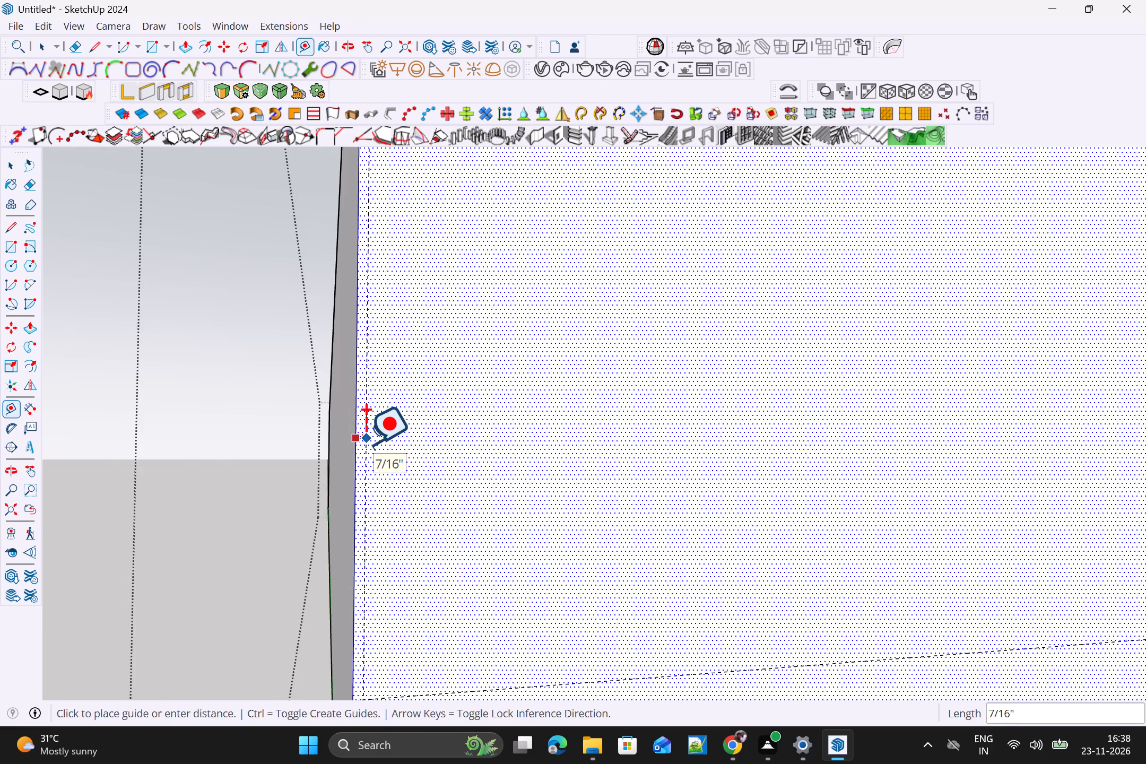
left_click(366, 445)
Draw a rectangle about 2' 8 7/16" by 12' 10 1/8" between the two nameplate guides, from the wall's outer edge to just short of the nameplate.
scroll(376, 453, "down", 20)
scroll(376, 453, "down", 1)
key("r")
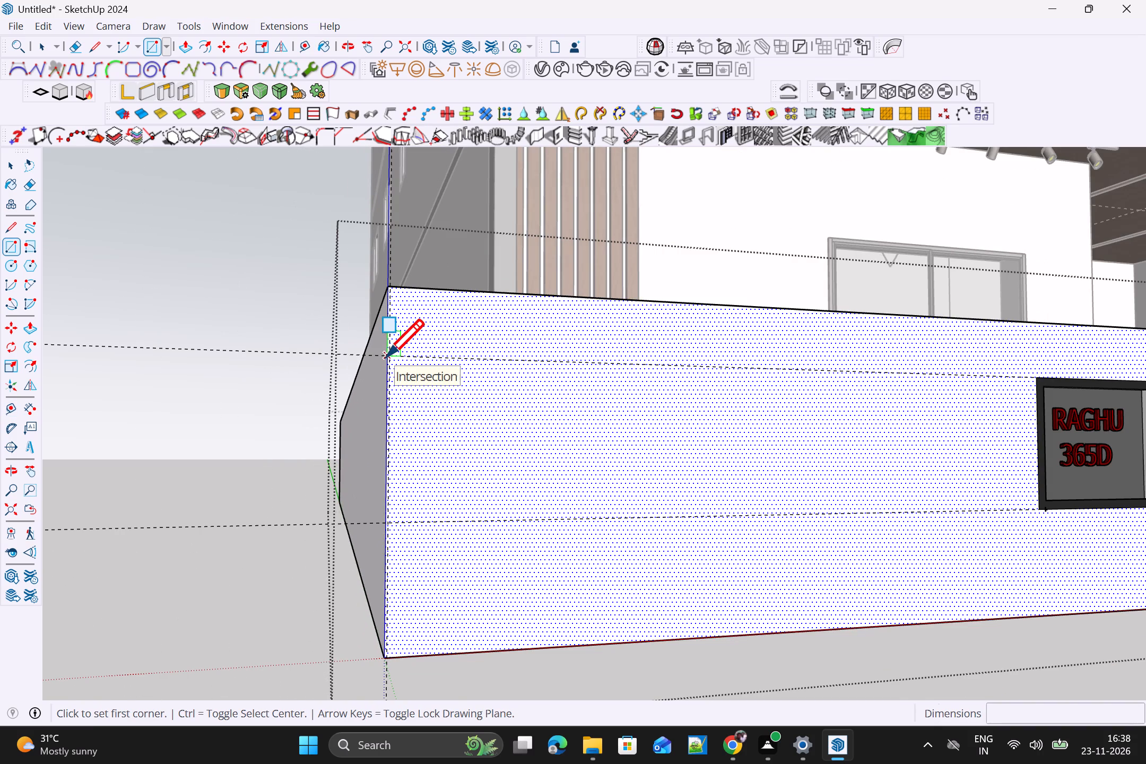
left_click_drag(388, 359, 397, 360)
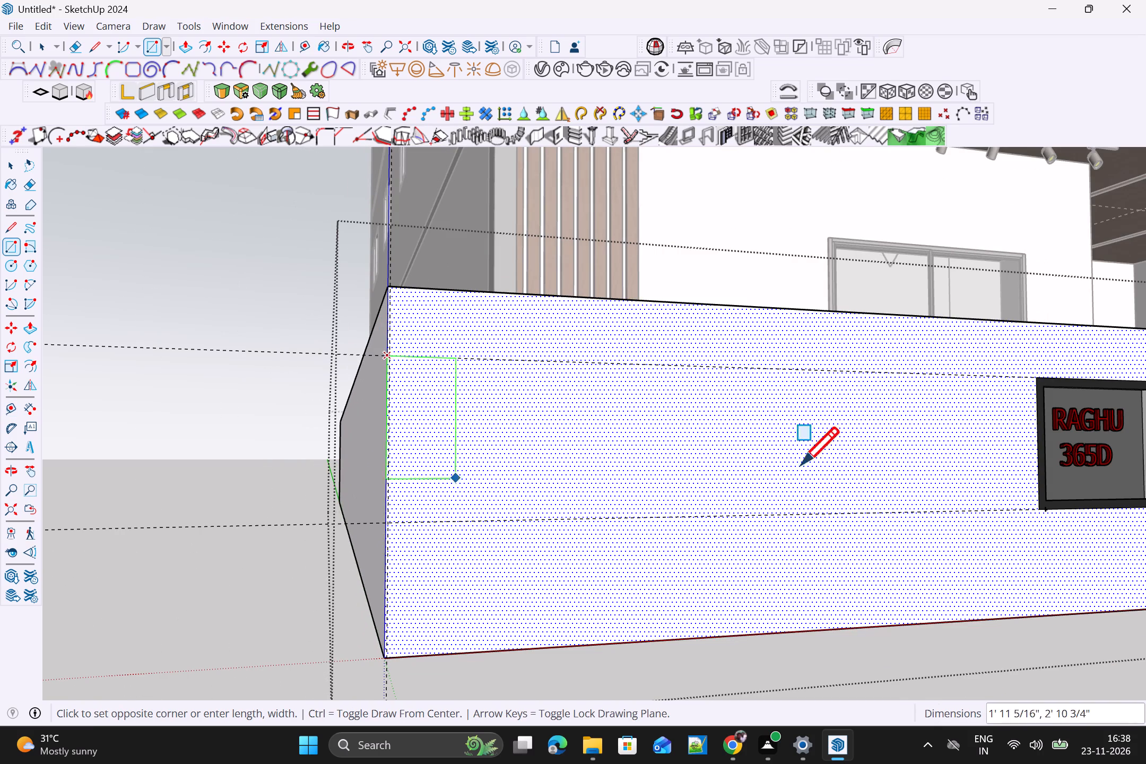
scroll(948, 468, "up", 4)
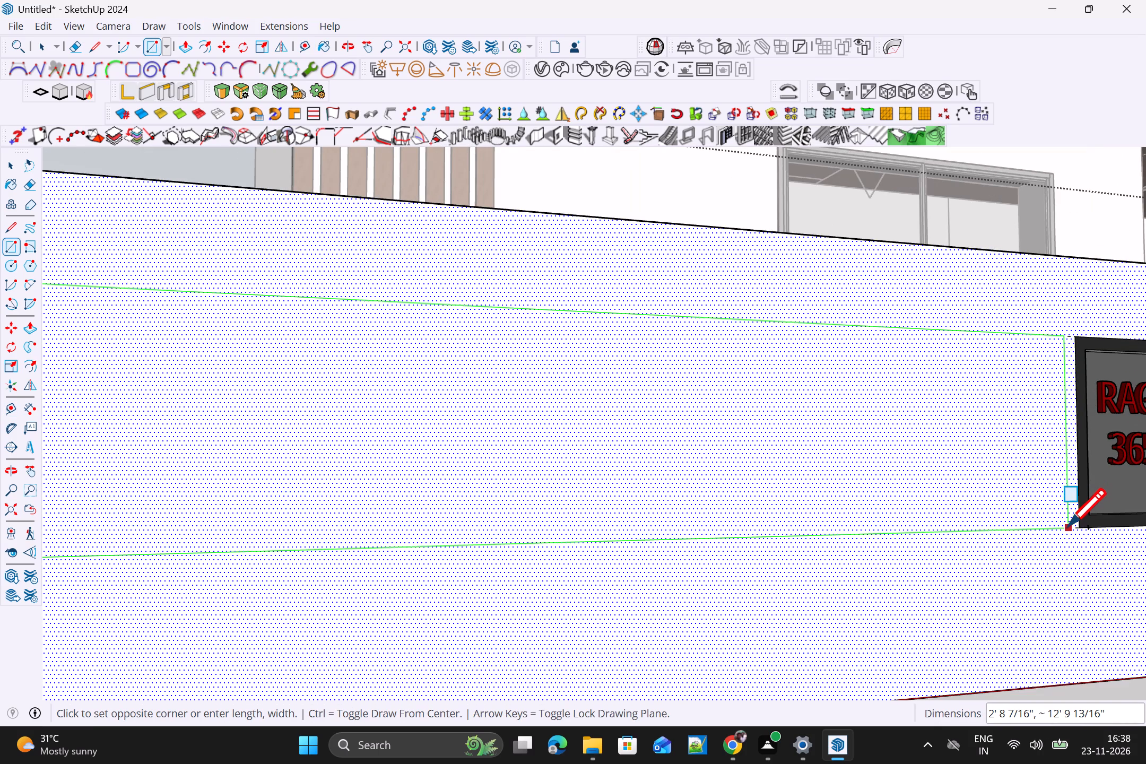
scroll(1067, 528, "up", 6)
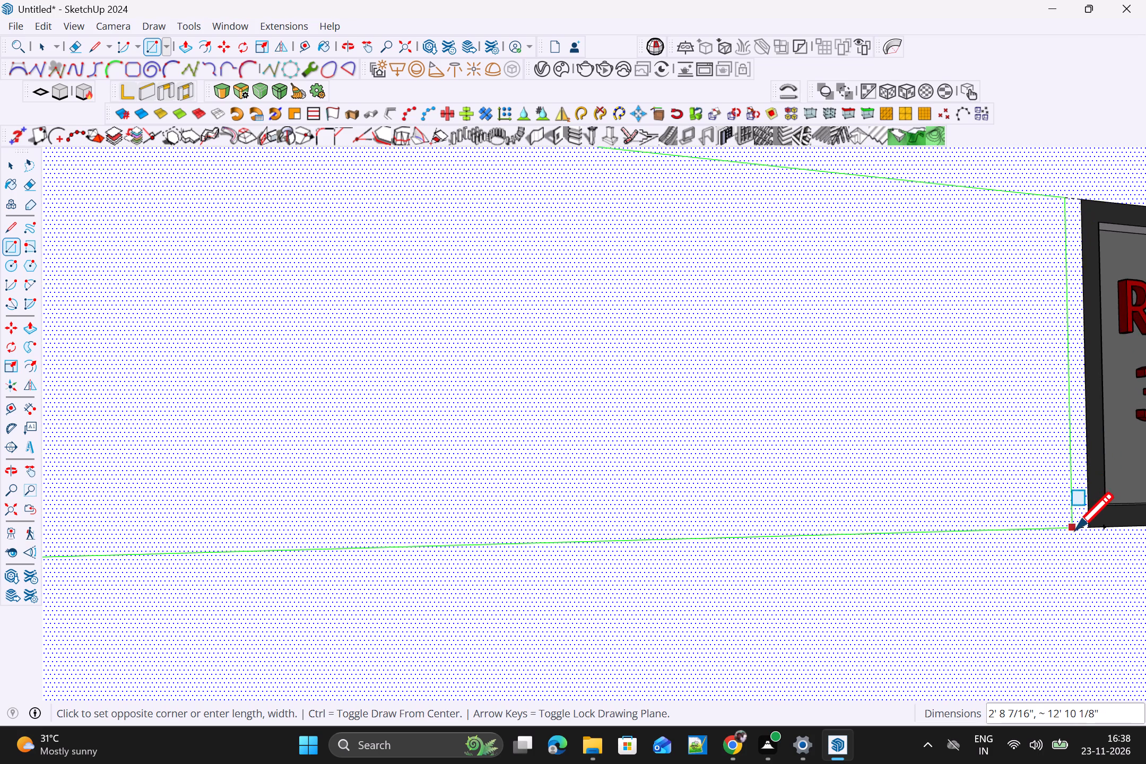
left_click(1072, 529)
Push the strip rectangle about 3 9/16" into the wall with Push/Pull and leave the wall group.
scroll(1073, 528, "down", 11)
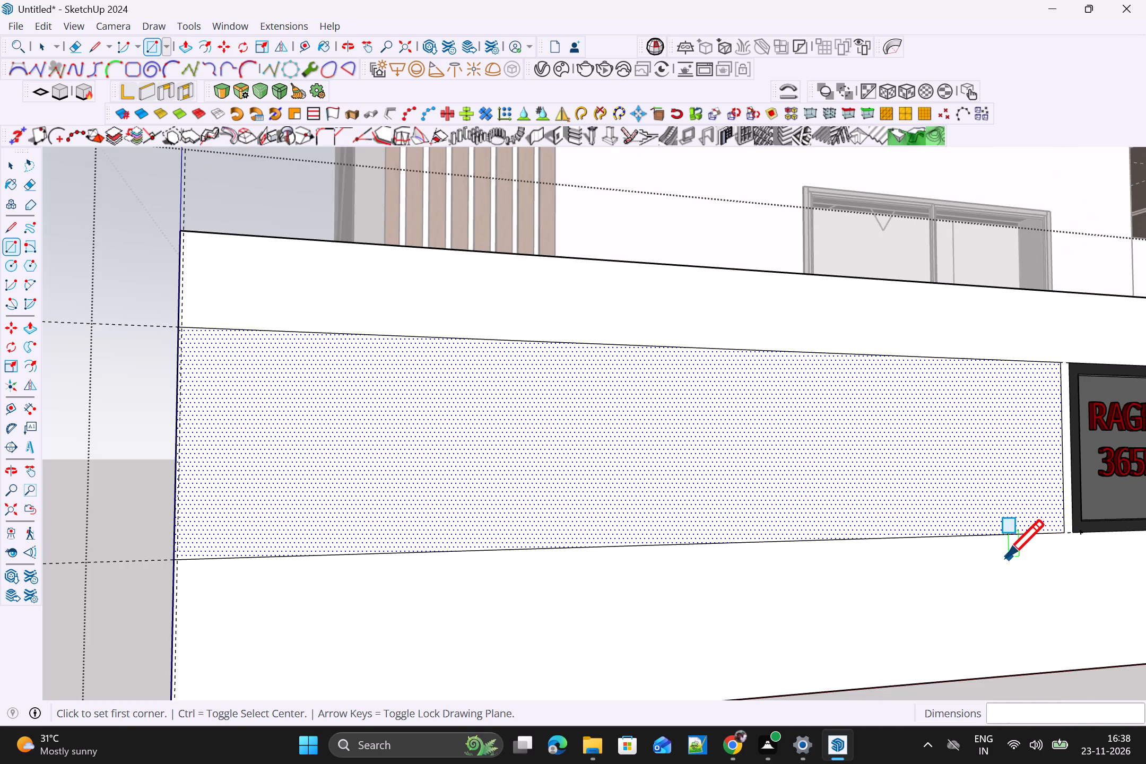
scroll(1009, 558, "down", 3)
key("space")
left_click(978, 534)
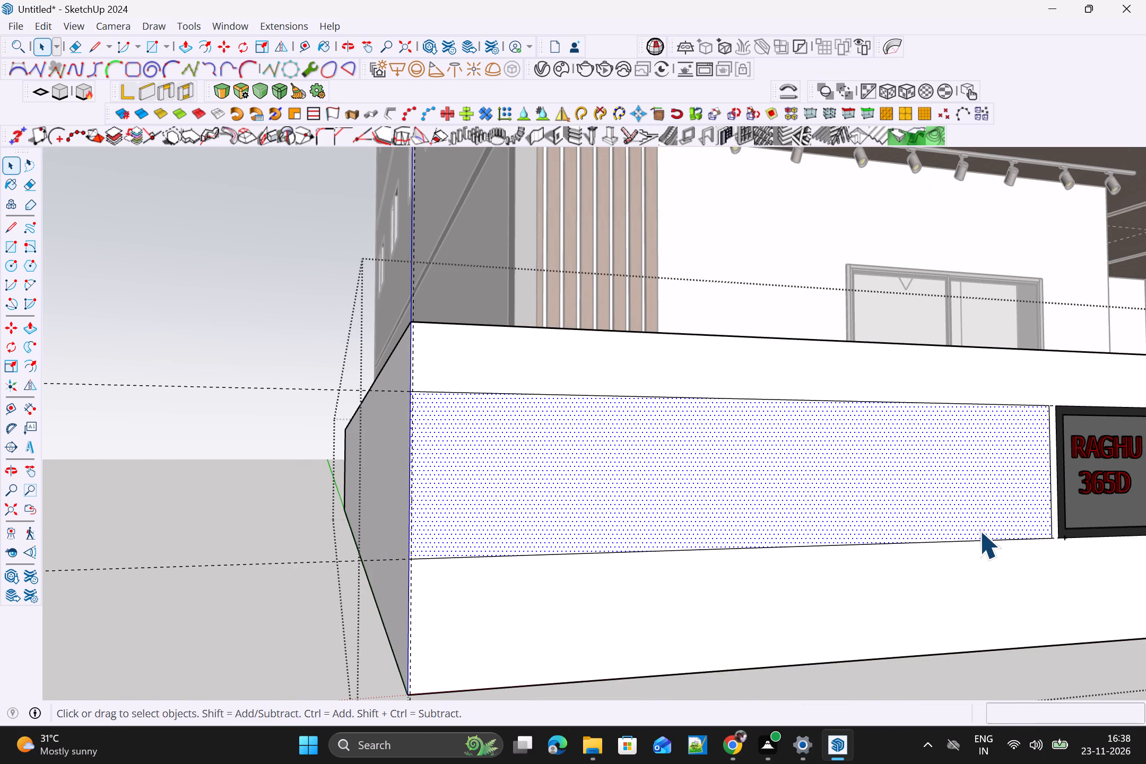
key("l")
key("p")
scroll(920, 490, "up", 2)
left_click(919, 489)
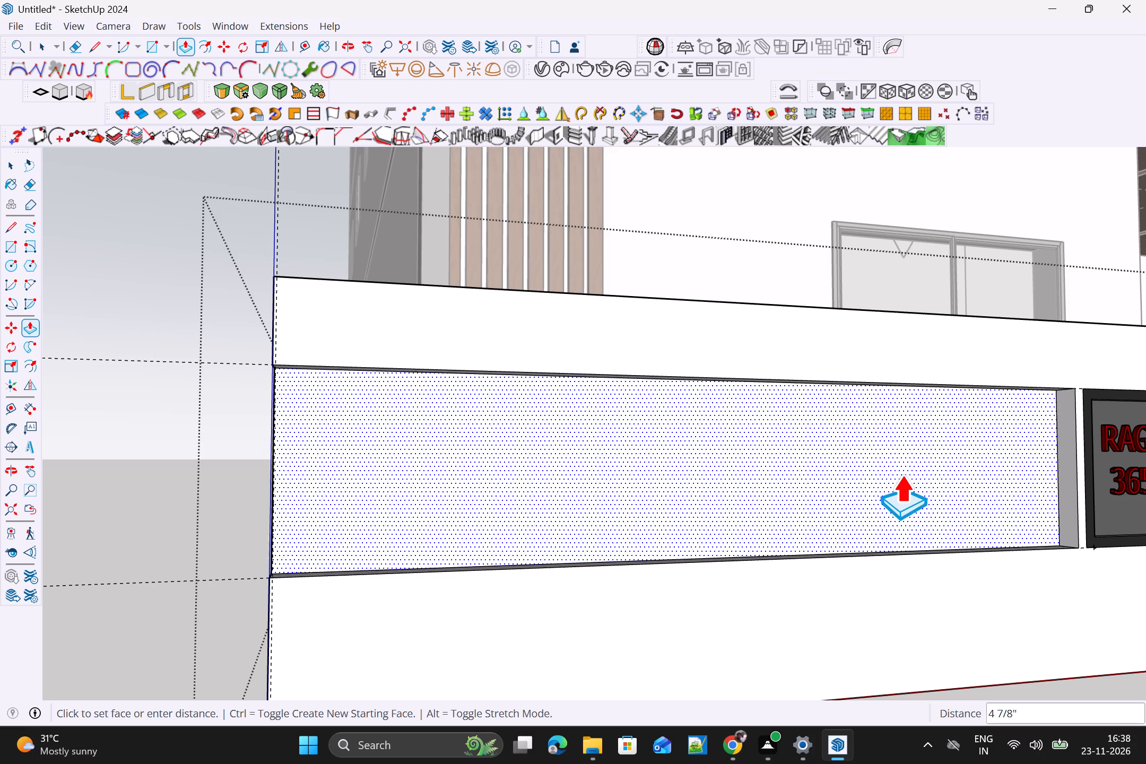
scroll(900, 472, "down", 3)
middle_click_drag(901, 477, 795, 577)
middle_click(794, 577)
scroll(804, 563, "up", 2)
scroll(849, 580, "down", 3)
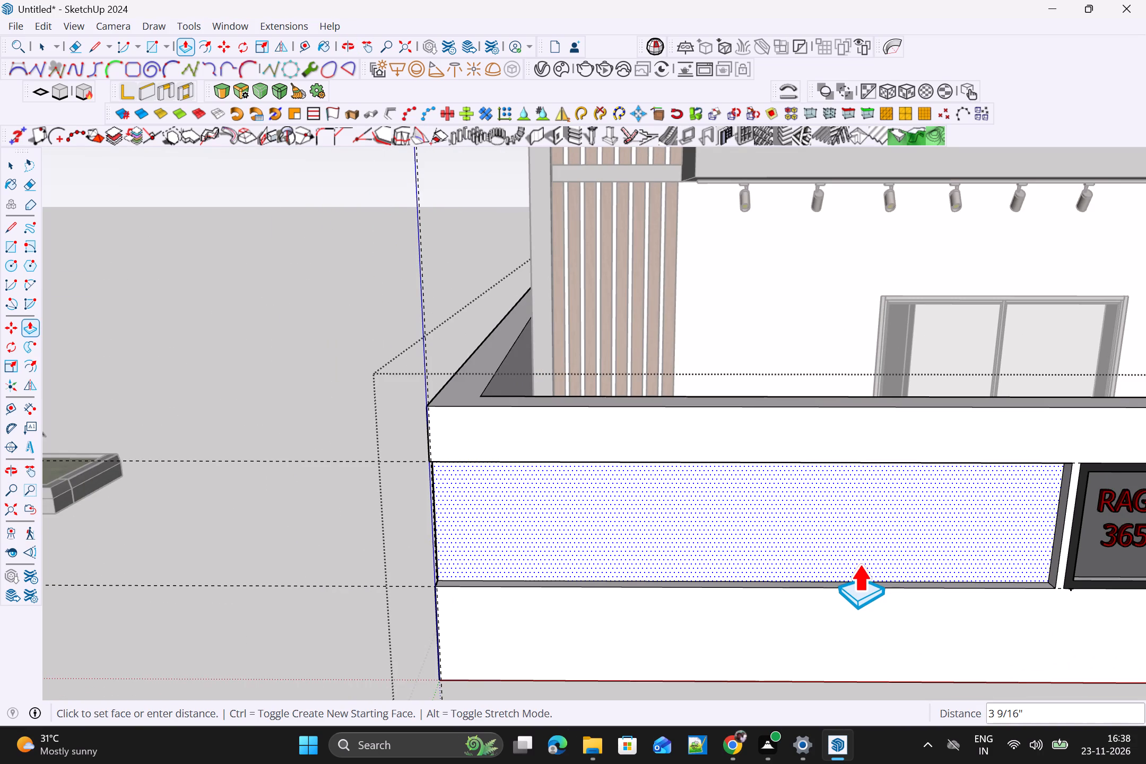
left_click(858, 562)
scroll(859, 573, "down", 15)
key("space")
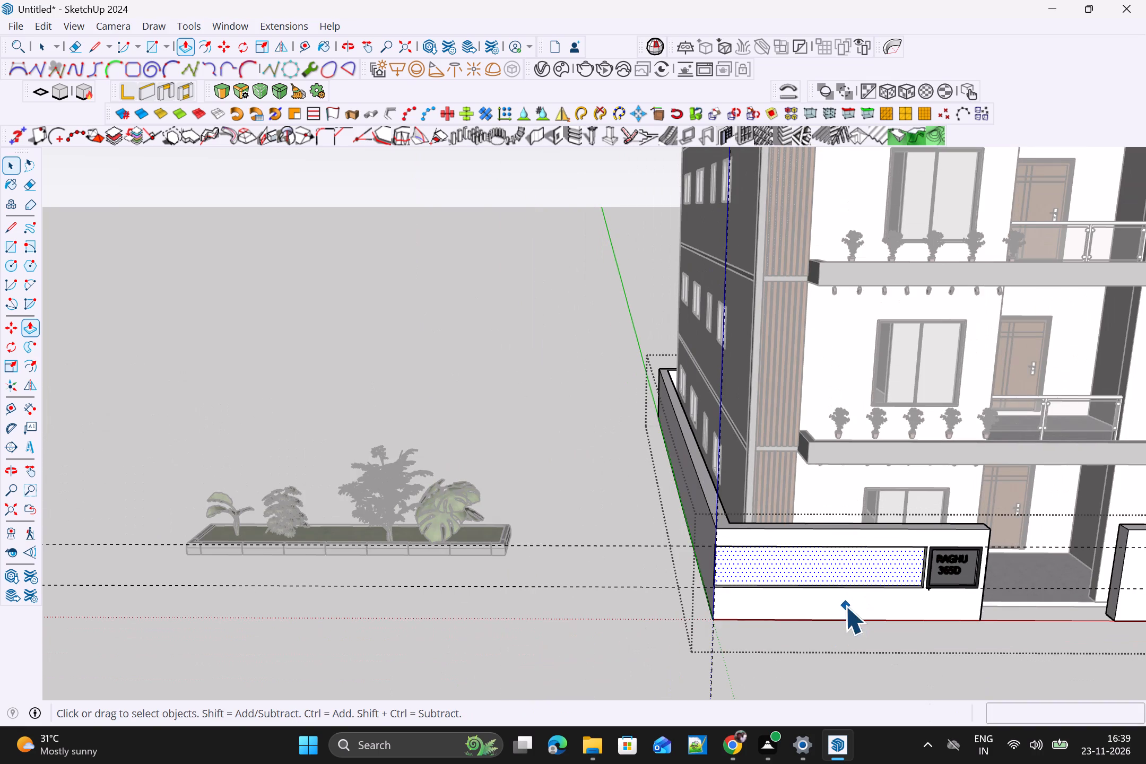
left_click(614, 601)
Examine where the recessed strip meets the wall's outer corner, from the front and the side.
scroll(627, 619, "down", 3)
scroll(655, 640, "up", 1)
middle_click_drag(659, 634, 712, 474)
scroll(709, 475, "down", 1)
scroll(819, 581, "up", 3)
middle_click_drag(869, 642, 664, 672)
scroll(562, 622, "up", 7)
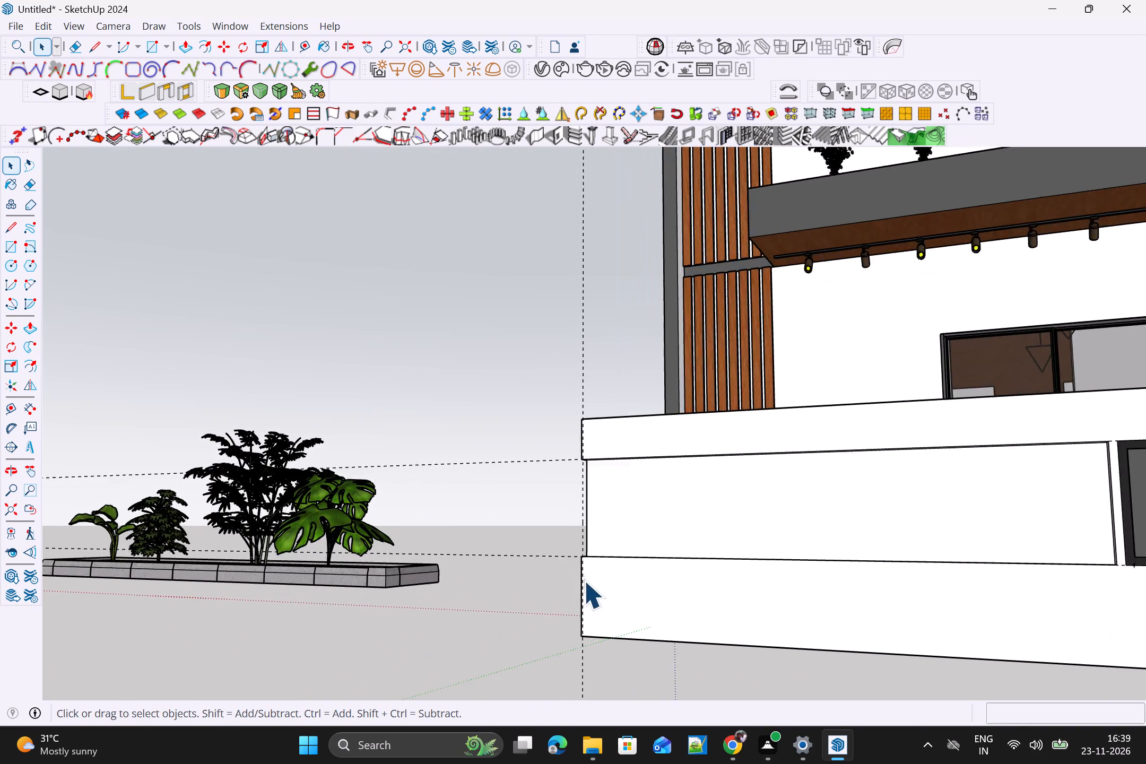
scroll(583, 577, "up", 3)
scroll(601, 467, "up", 4)
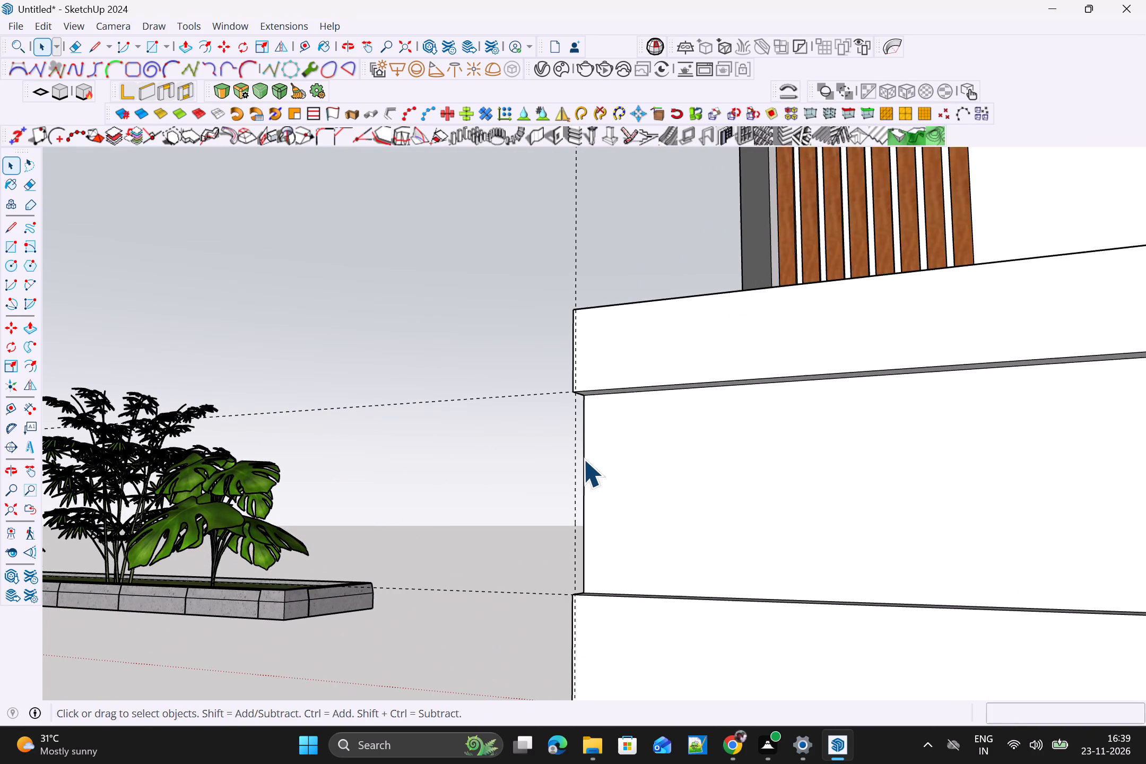
middle_click_drag(604, 474, 861, 481)
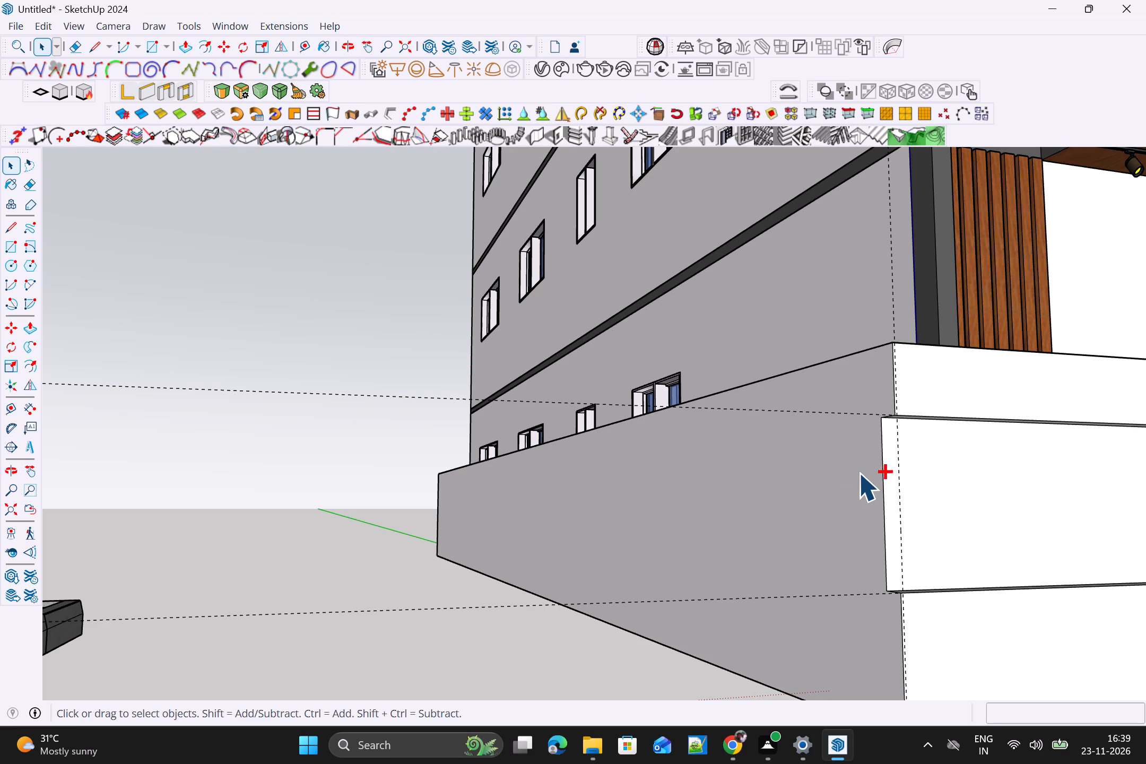
Undo the strip's push into the wall and the strip rectangle itself, going back to the plain front face inside the wall group.
key("ctrl+z")
key("ctrl+z")
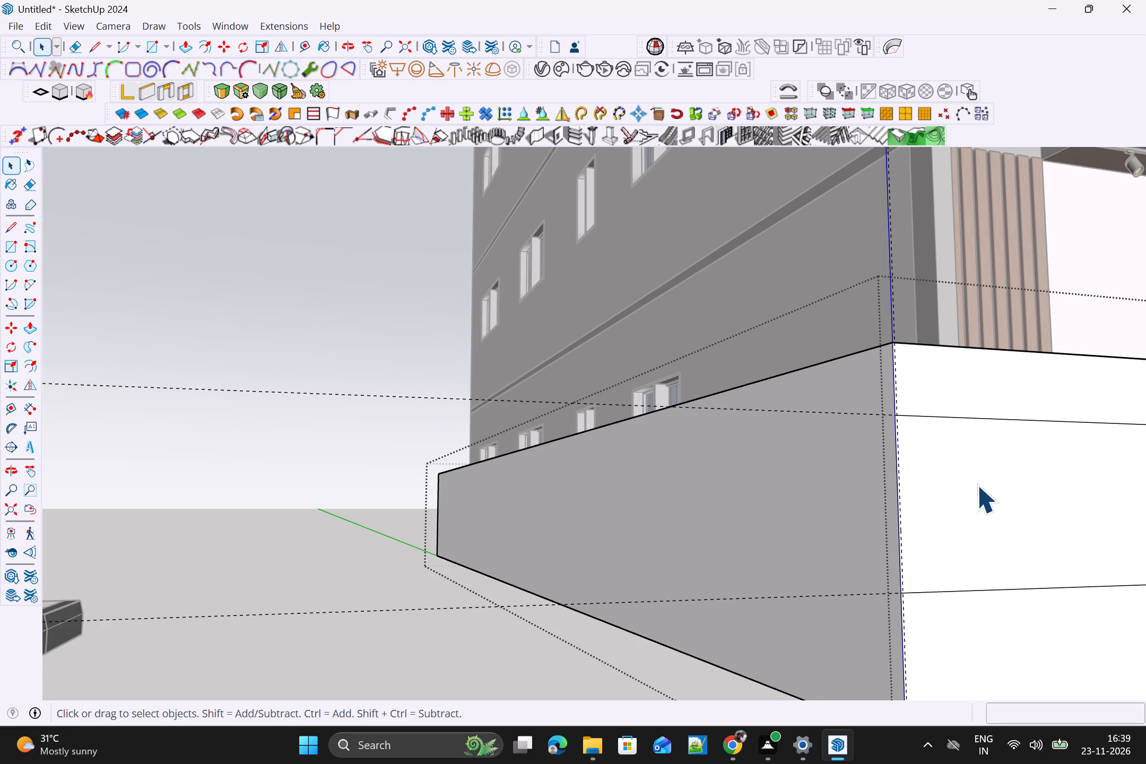
scroll(977, 485, "up", 5)
middle_click_drag(961, 506, 824, 539)
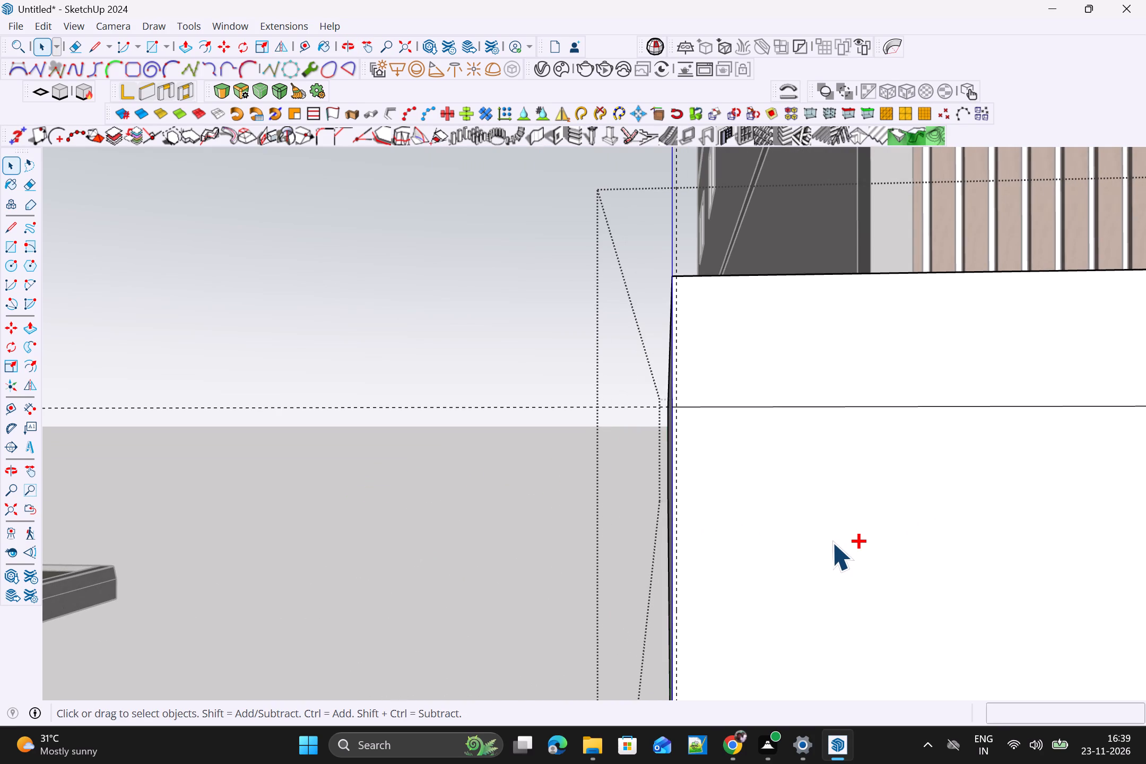
key("ctrl+z")
Draw a rectangle about 12' 6 13/16" by 2' 8 7/16" between the two horizontal guides, from slightly inside the wall's outer edge to just short of the nameplate.
scroll(835, 533, "down", 13)
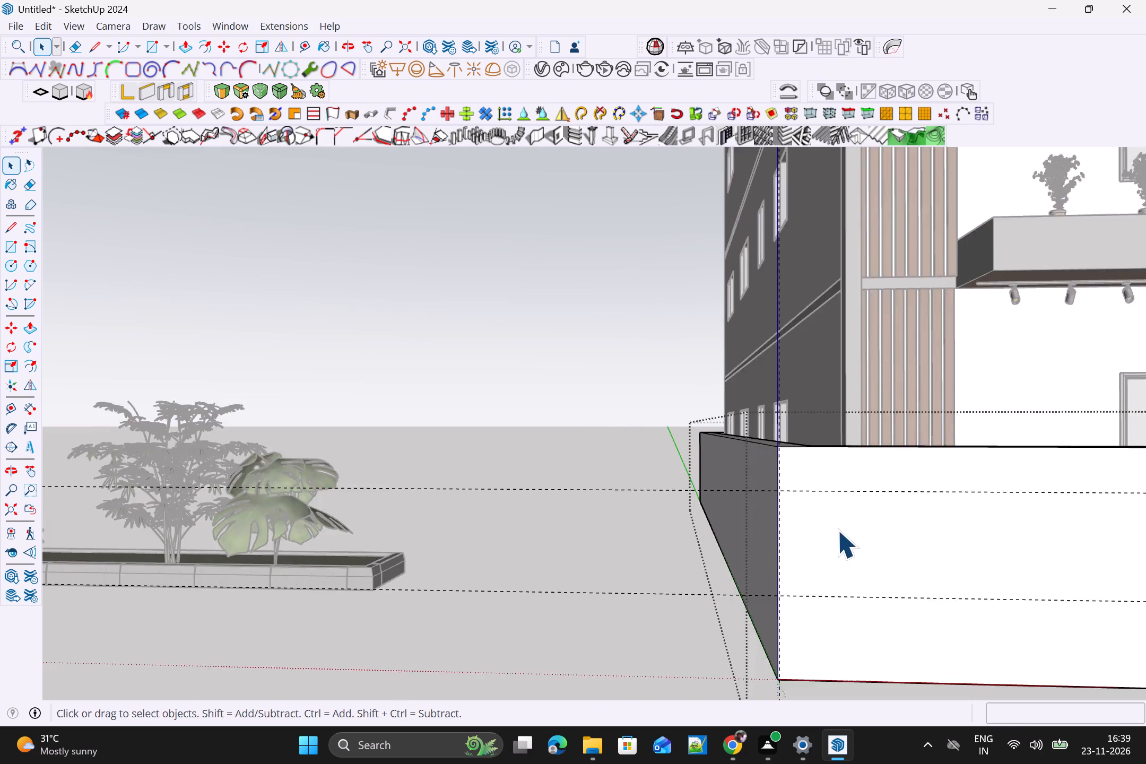
scroll(837, 530, "down", 4)
scroll(880, 559, "down", 4)
scroll(981, 567, "up", 7)
key("r")
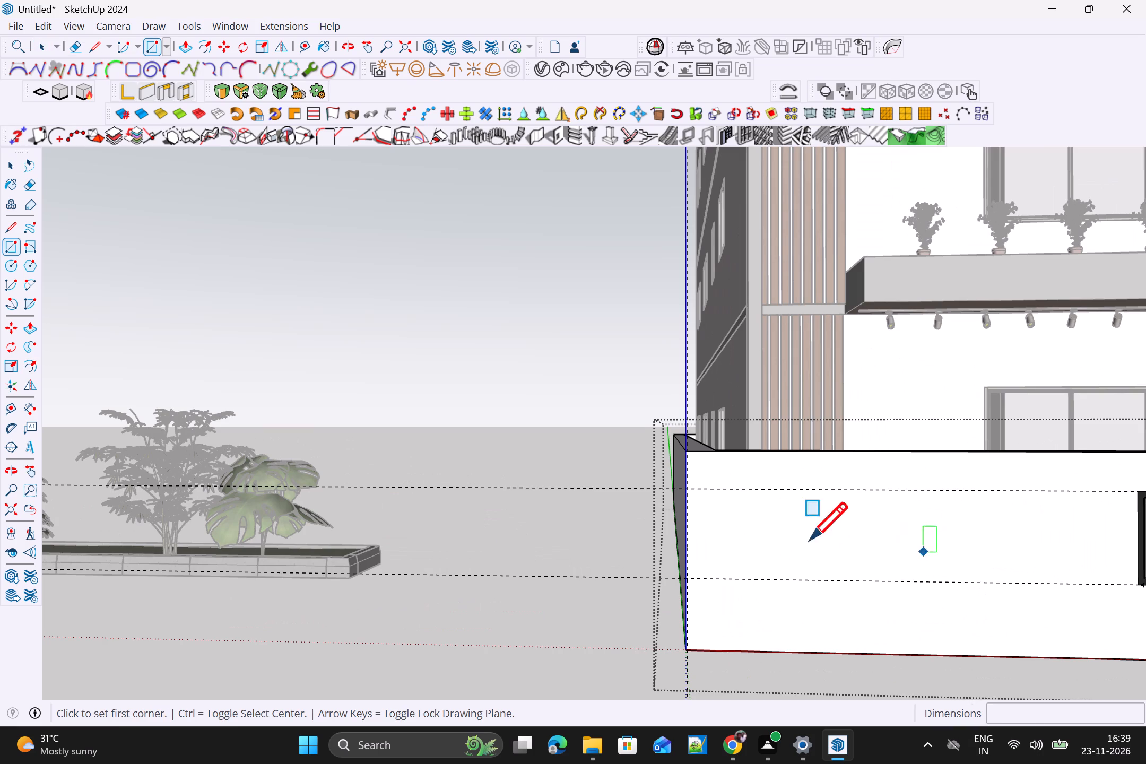
scroll(759, 519, "up", 10)
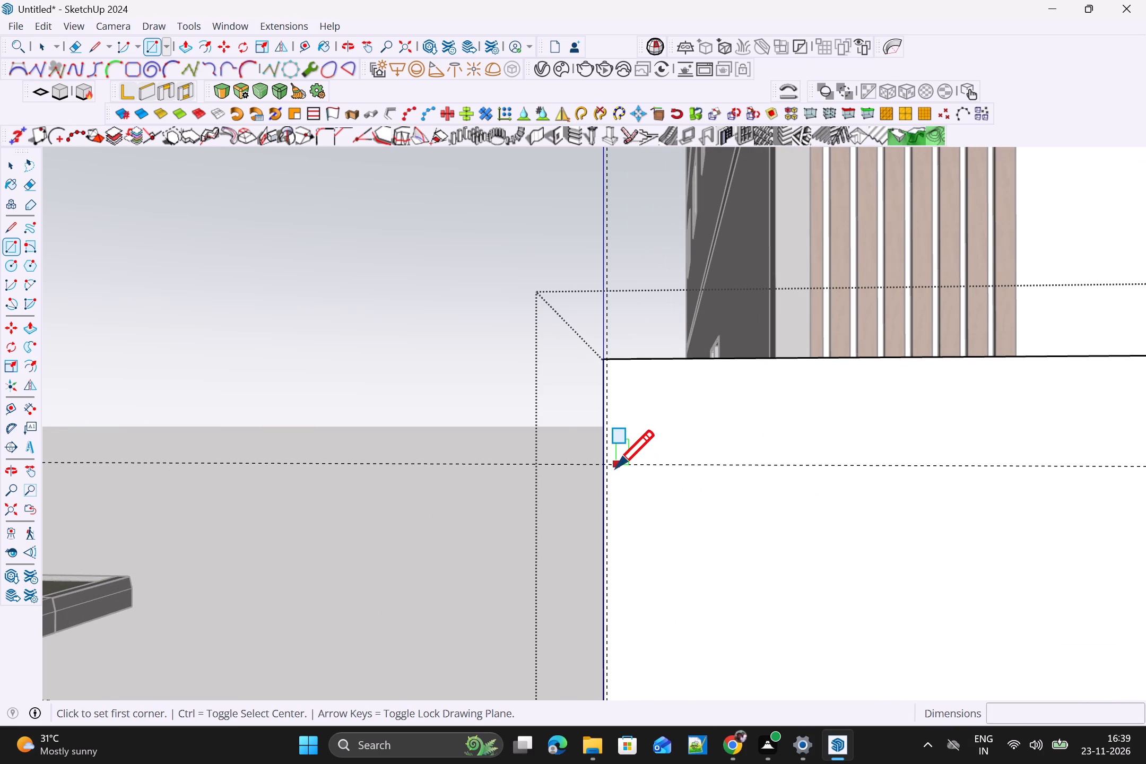
left_click(616, 468)
key("Escape")
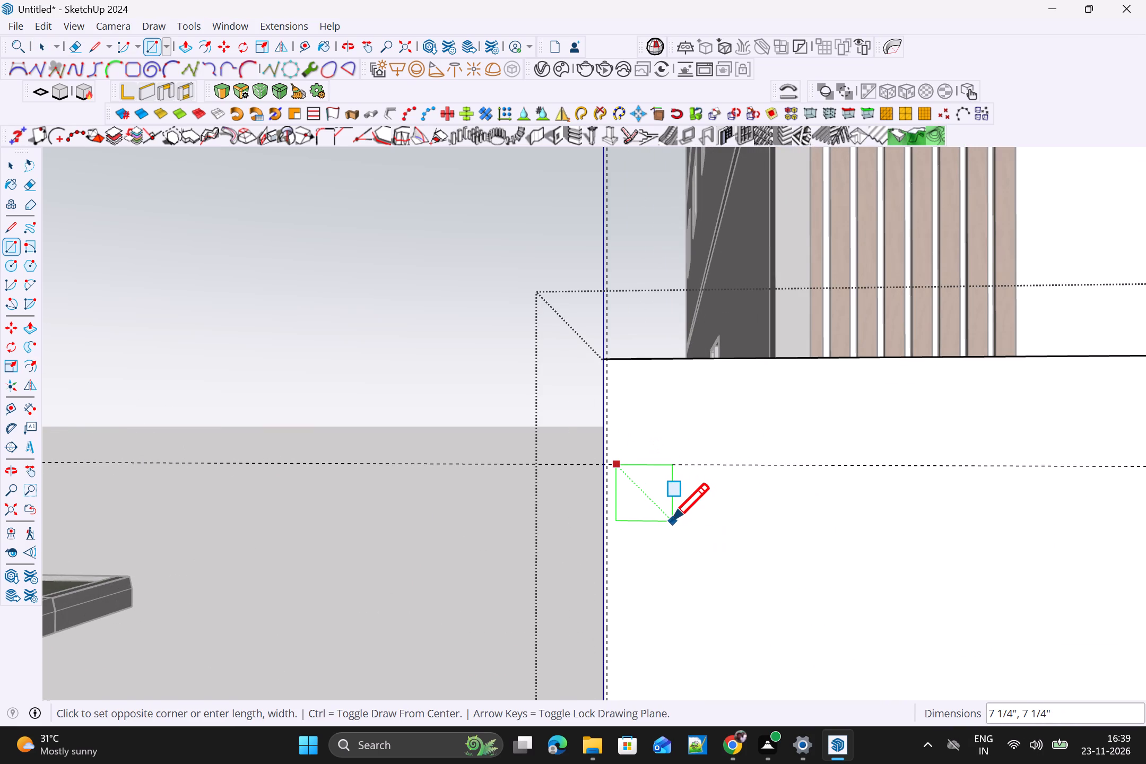
left_click_drag(622, 466, 629, 468)
scroll(657, 498, "down", 5)
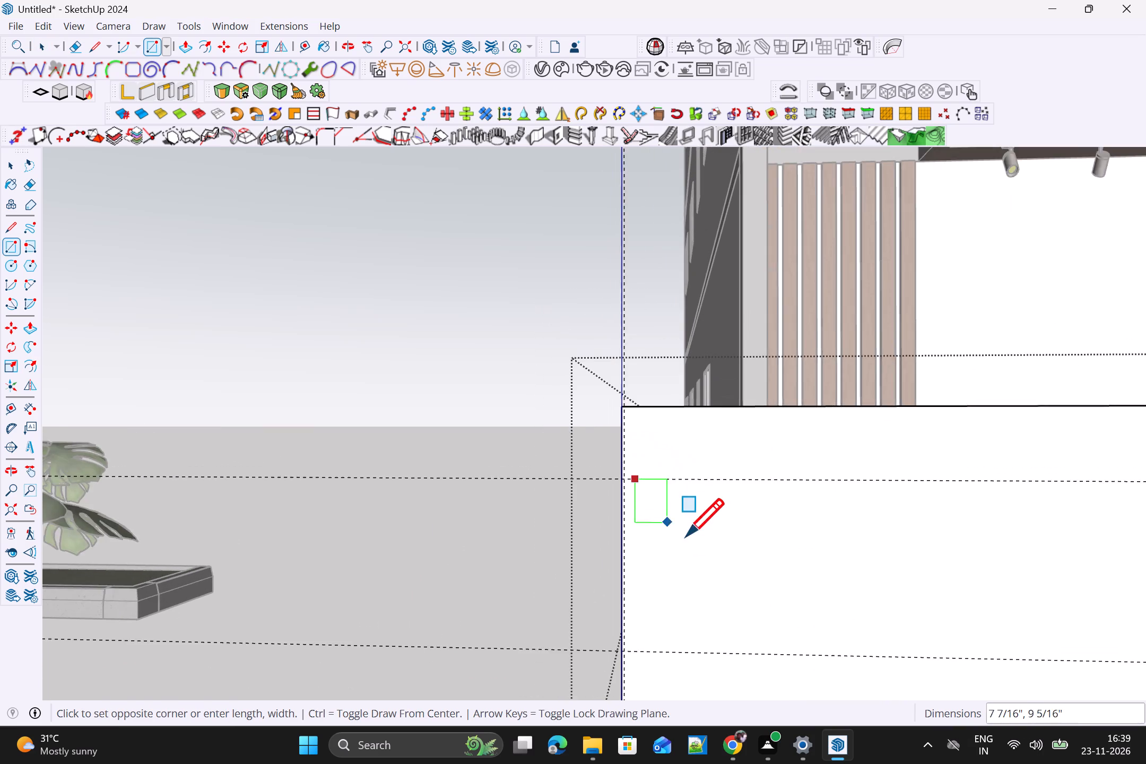
scroll(686, 536, "down", 11)
middle_click_drag(868, 595, 773, 591, "shift")
scroll(909, 571, "up", 2)
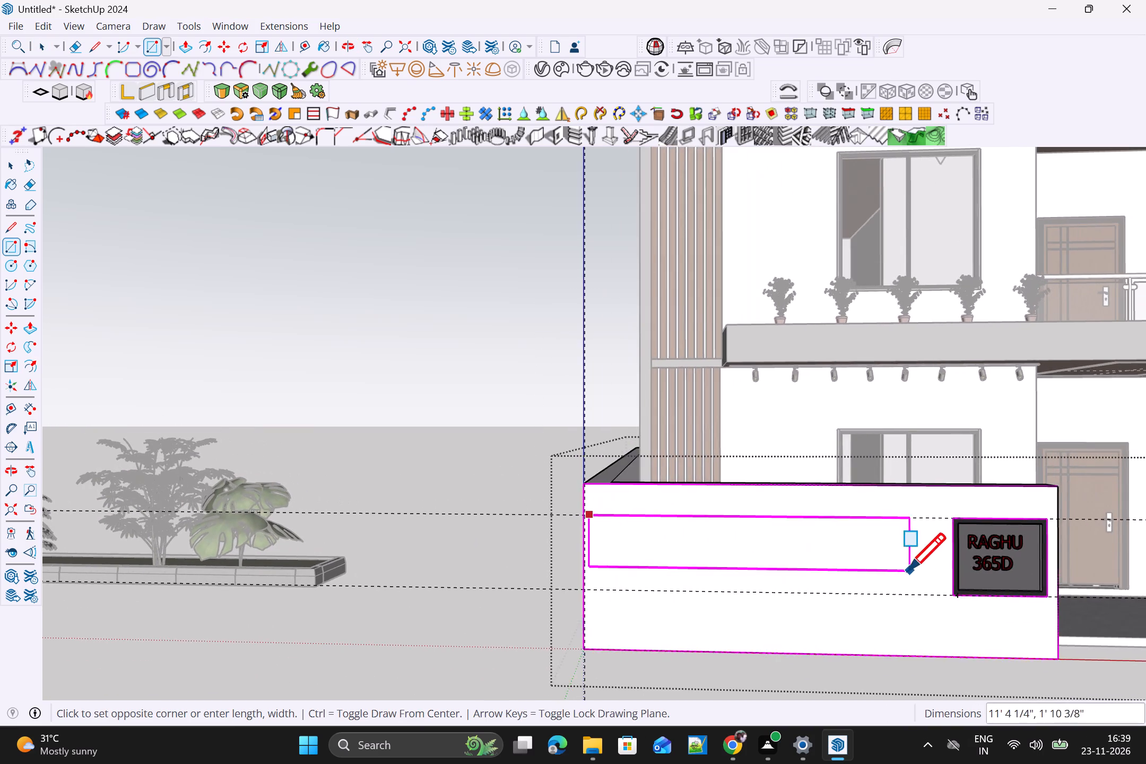
scroll(908, 571, "up", 3)
scroll(949, 594, "up", 4)
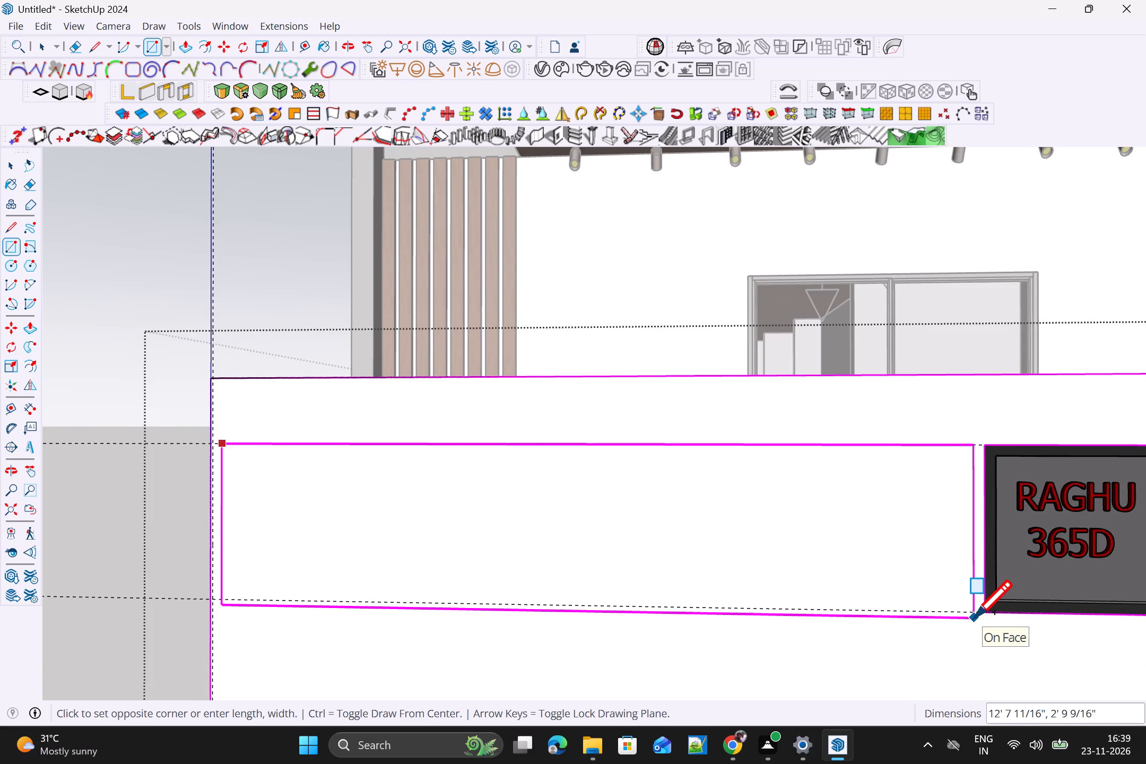
left_click(969, 612)
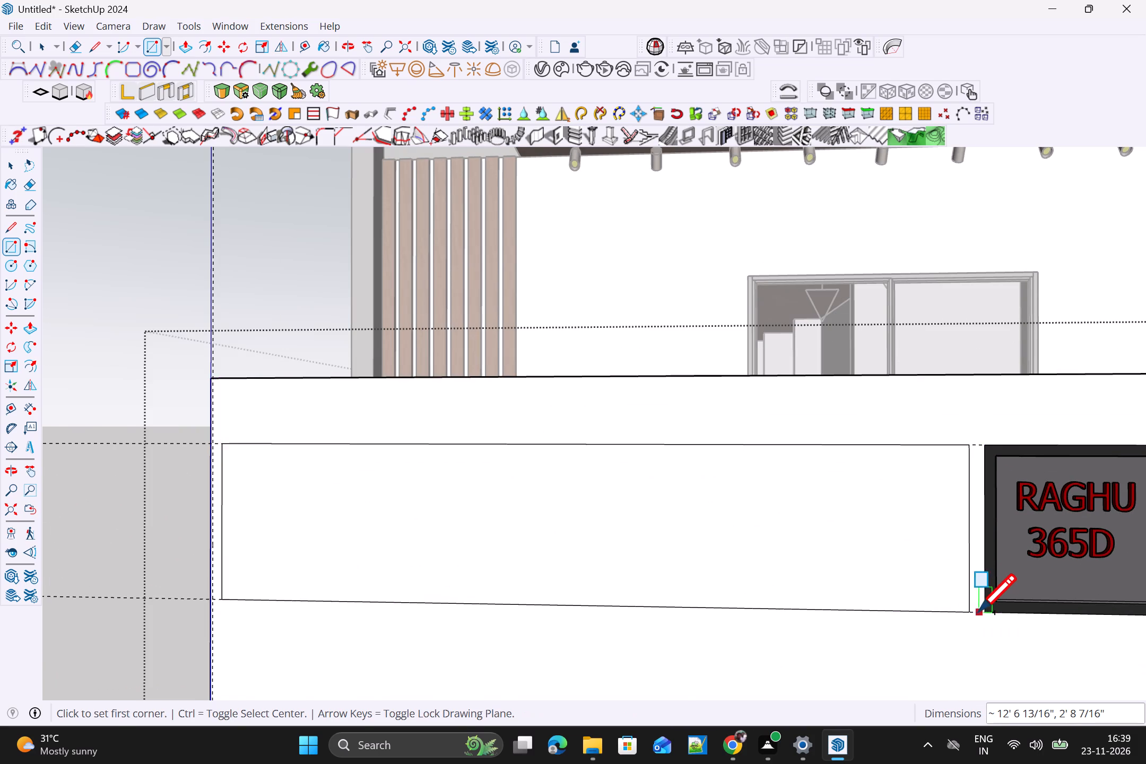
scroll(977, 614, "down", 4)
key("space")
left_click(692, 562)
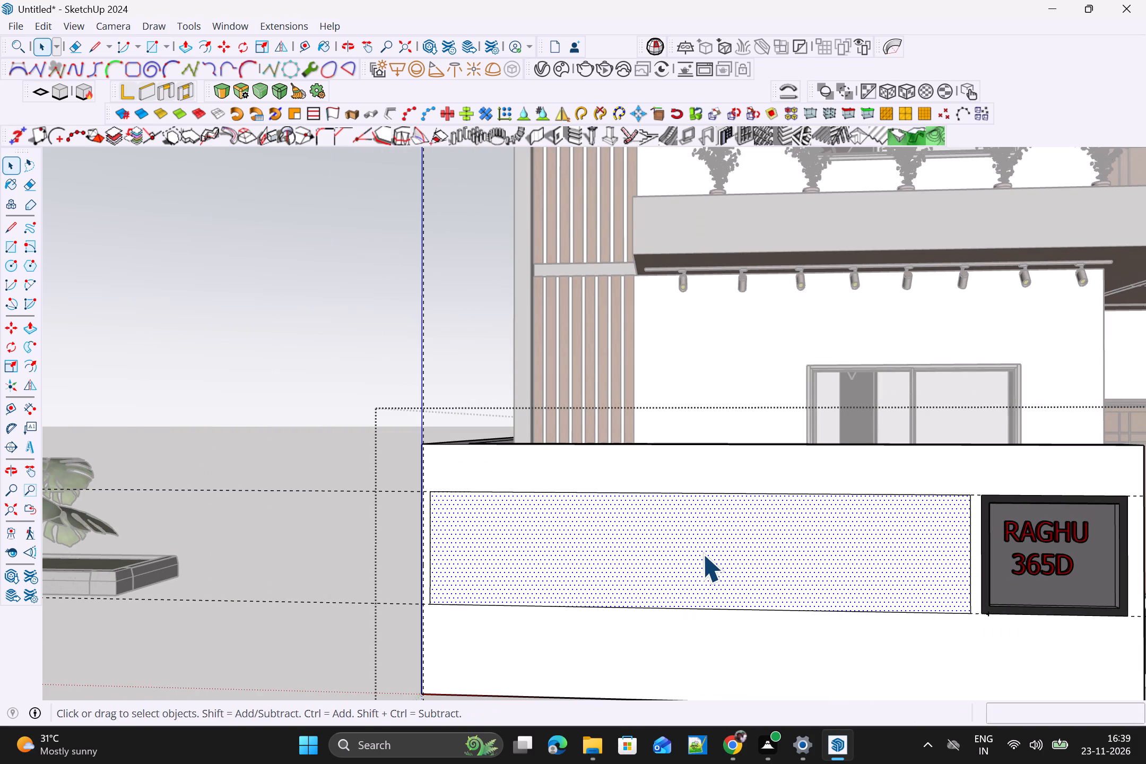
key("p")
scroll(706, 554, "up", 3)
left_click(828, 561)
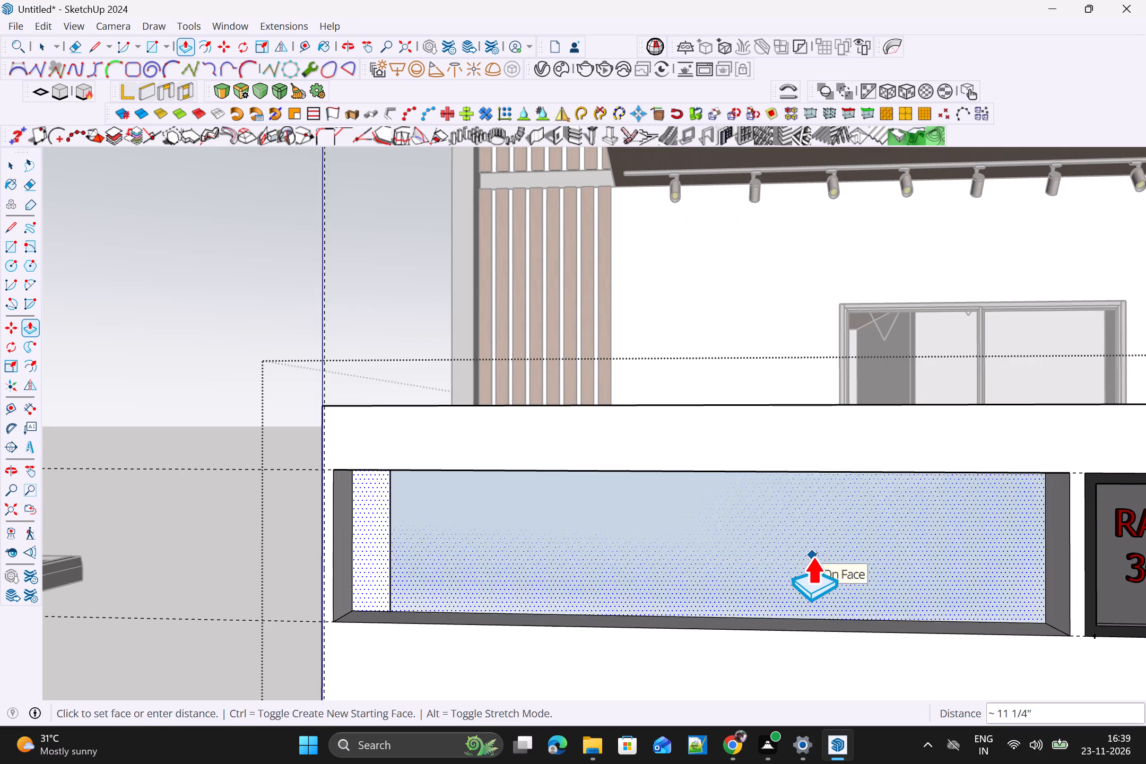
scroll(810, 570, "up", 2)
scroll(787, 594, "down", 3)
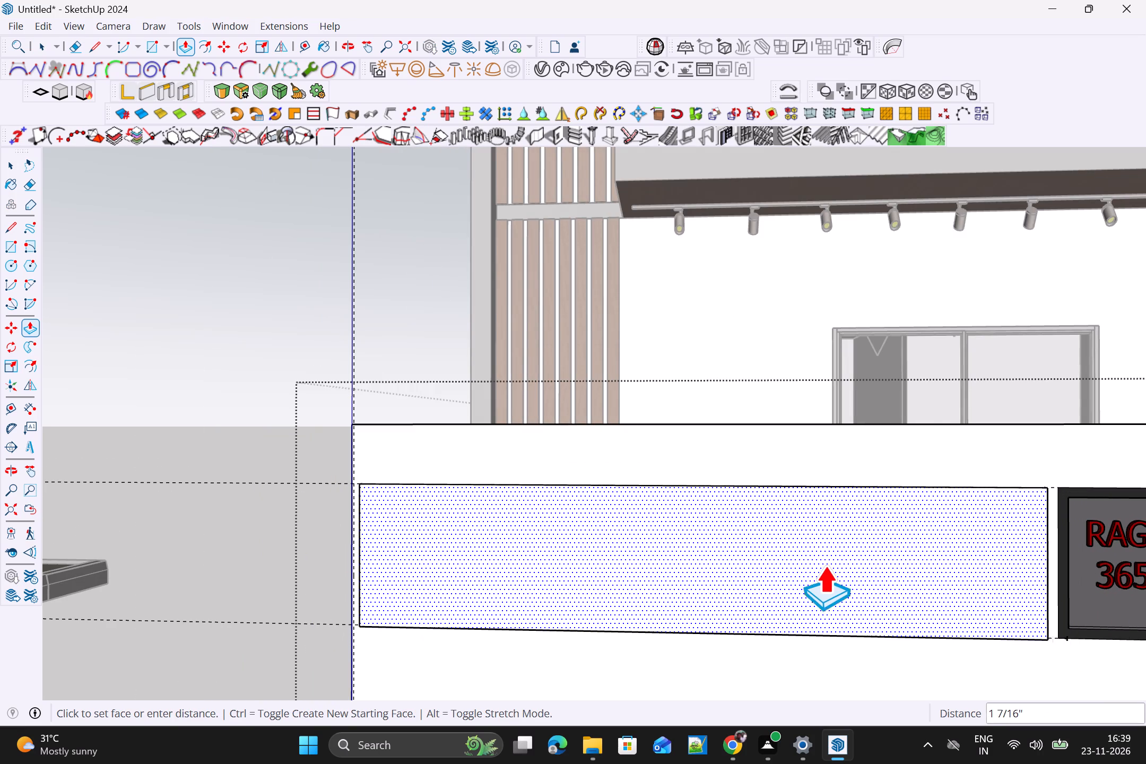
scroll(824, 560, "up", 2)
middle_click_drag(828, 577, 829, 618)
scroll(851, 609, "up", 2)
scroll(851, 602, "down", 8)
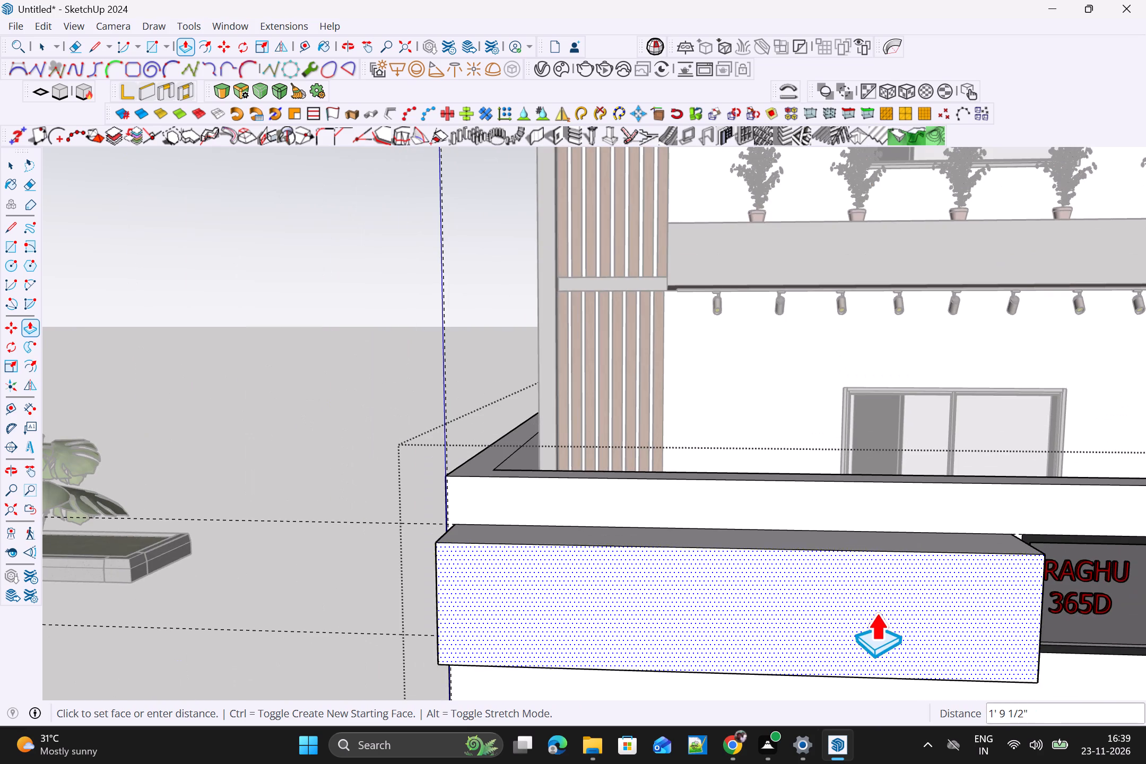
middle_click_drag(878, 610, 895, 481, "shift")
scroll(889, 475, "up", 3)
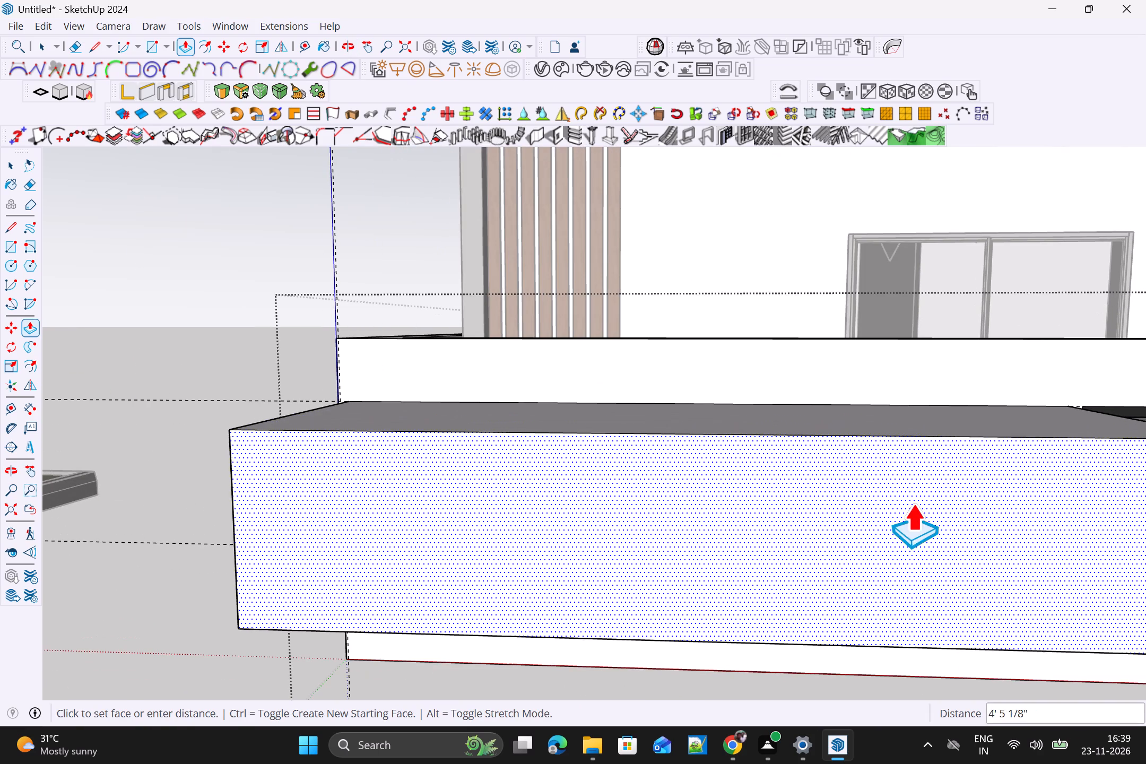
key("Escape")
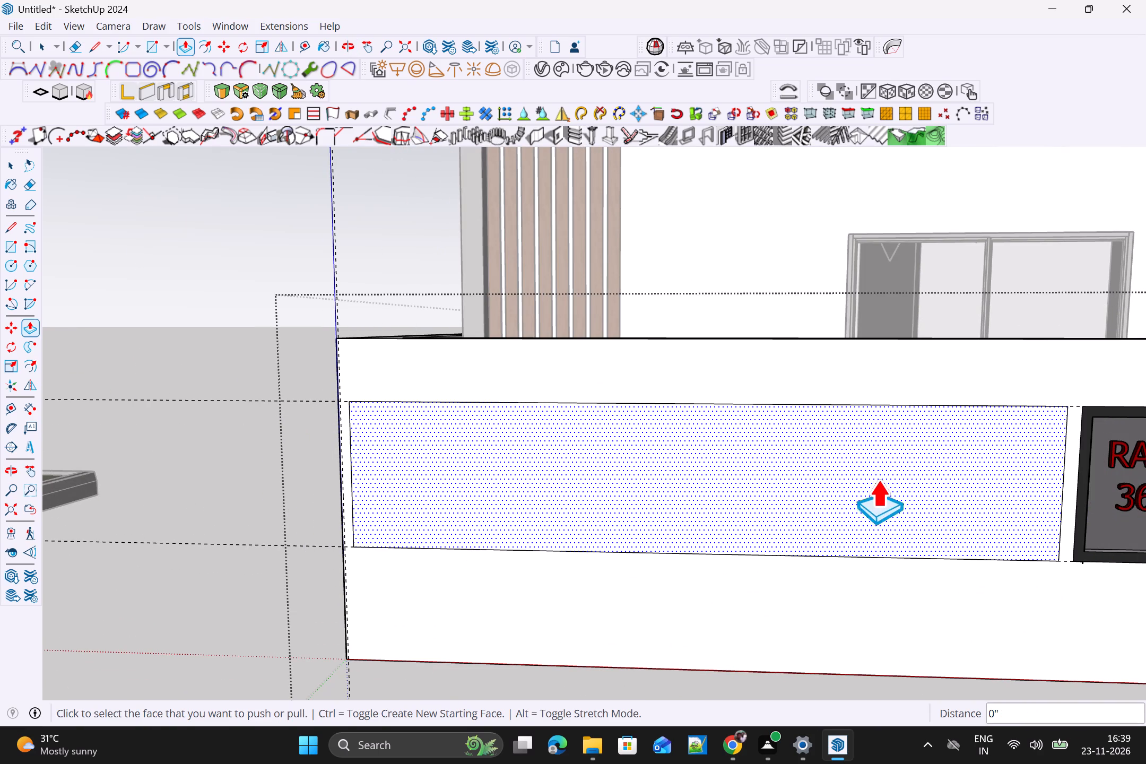
Push the strip rectangle about 4 1/4" into the wall with Push/Pull and leave the wall group.
left_click(880, 479)
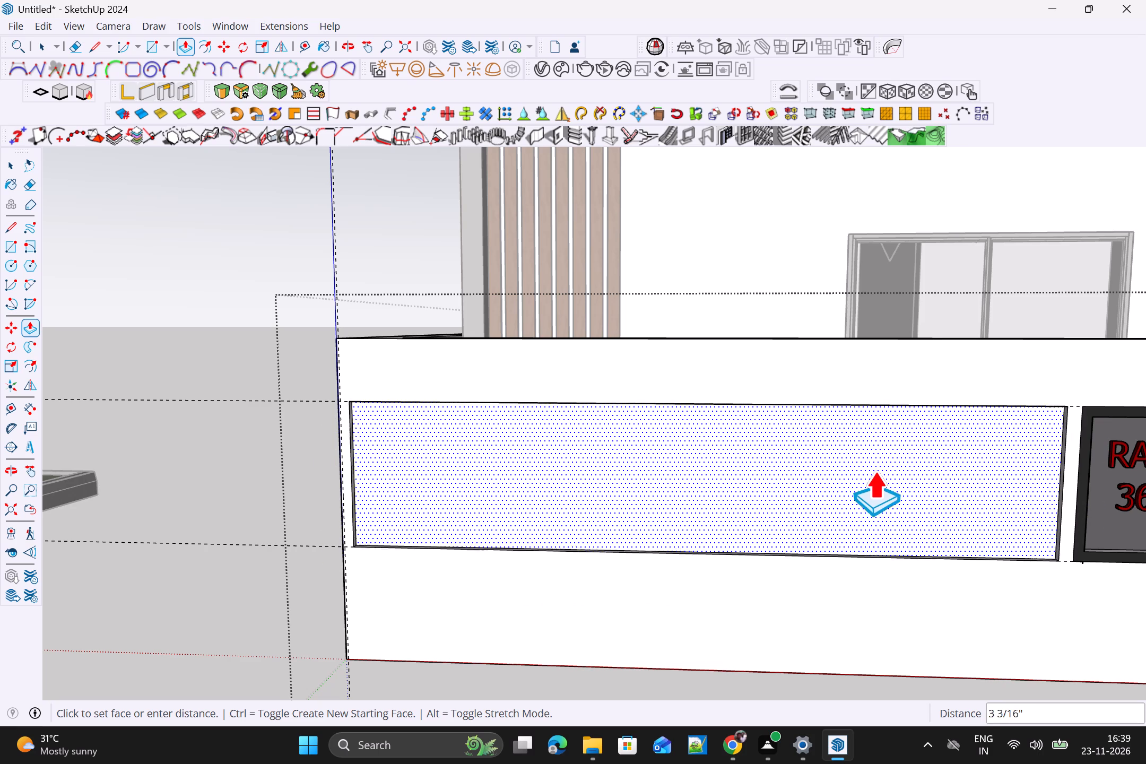
scroll(934, 495, "up", 4)
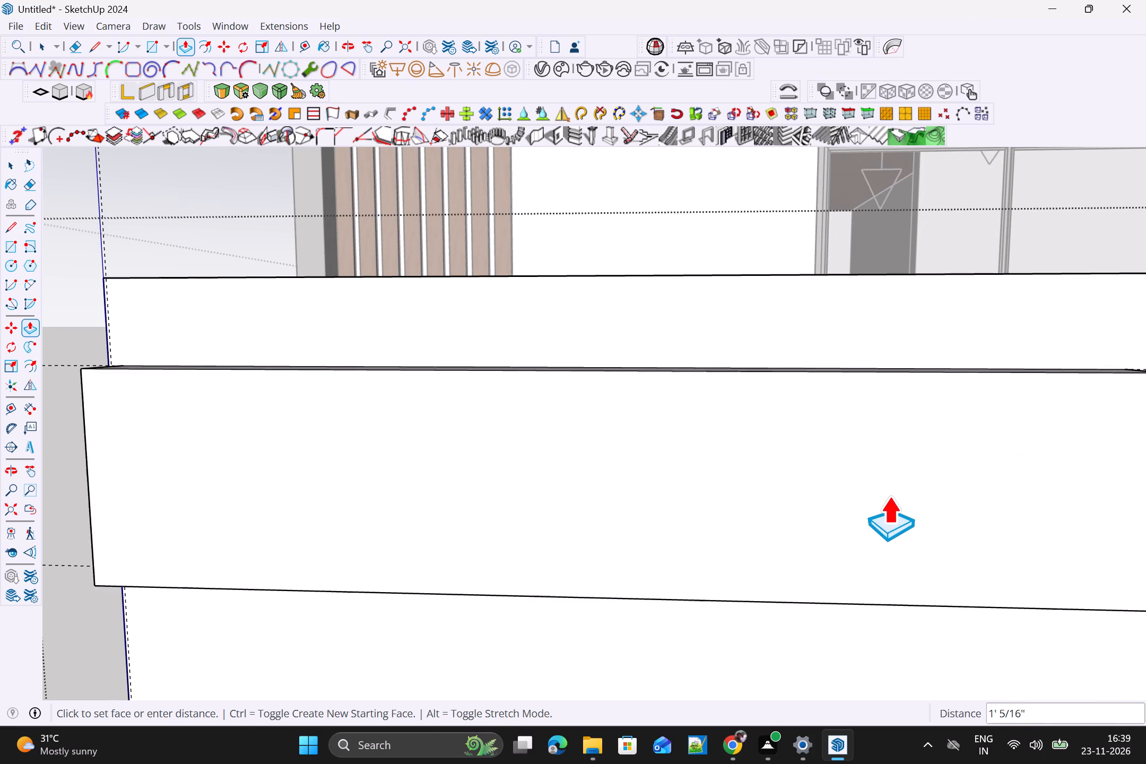
scroll(914, 502, "down", 8)
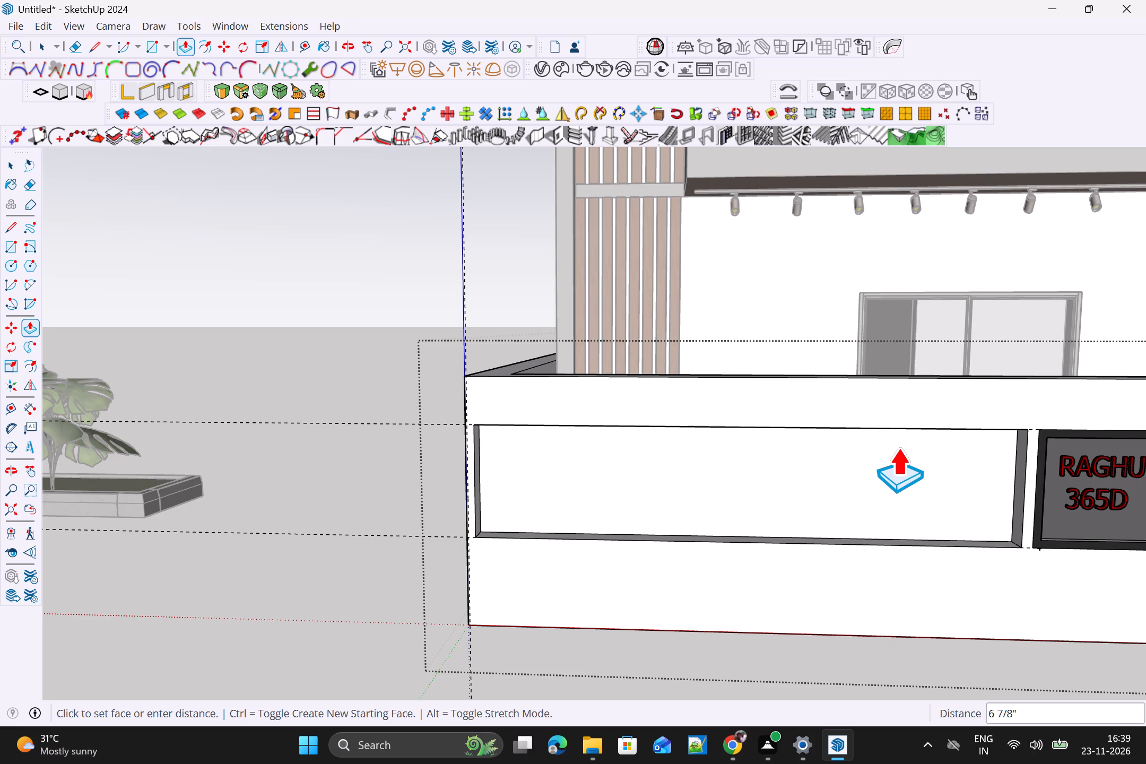
scroll(898, 447, "up", 2)
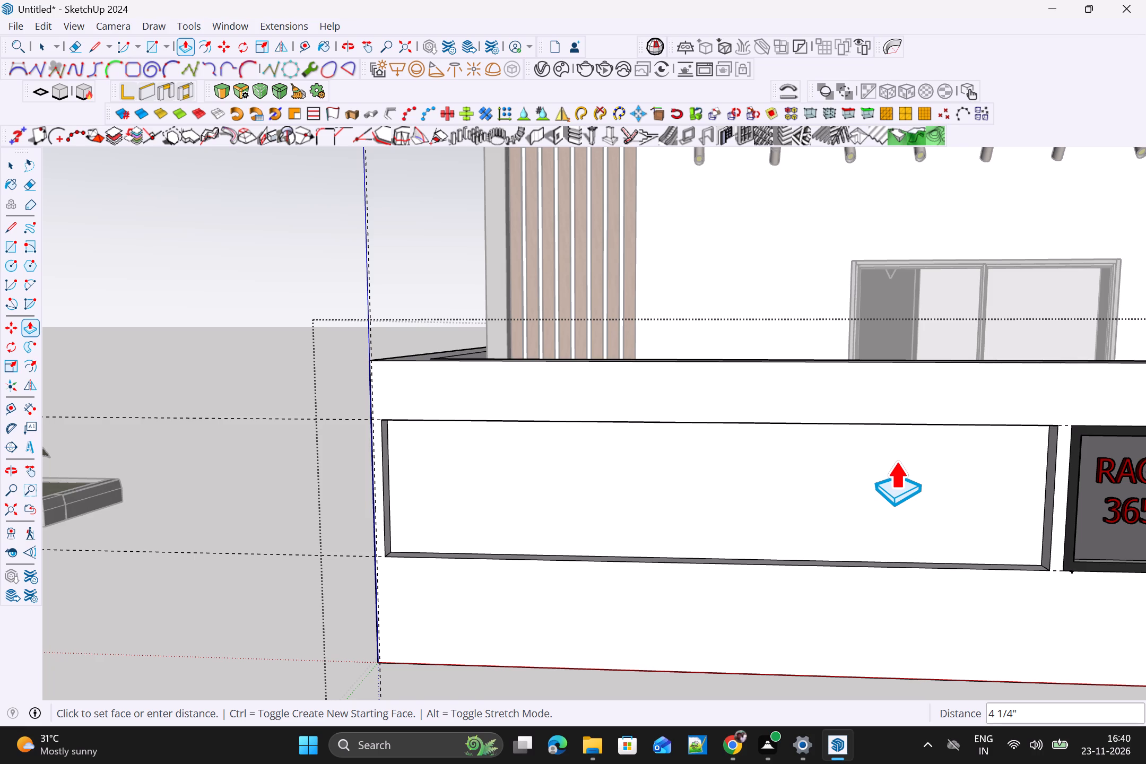
left_click(897, 461)
key("space")
scroll(882, 470, "down", 5)
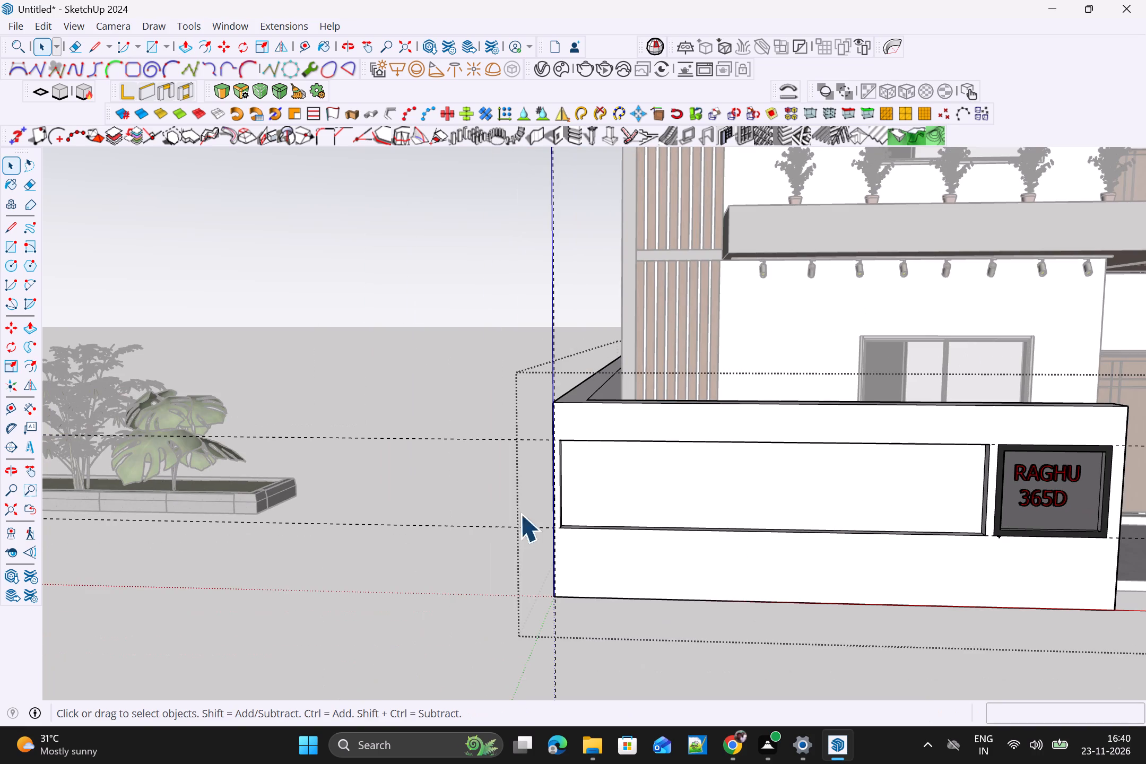
left_click(465, 497)
Delete all the guides in the model.
scroll(546, 479, "up", 3)
scroll(651, 499, "down", 9)
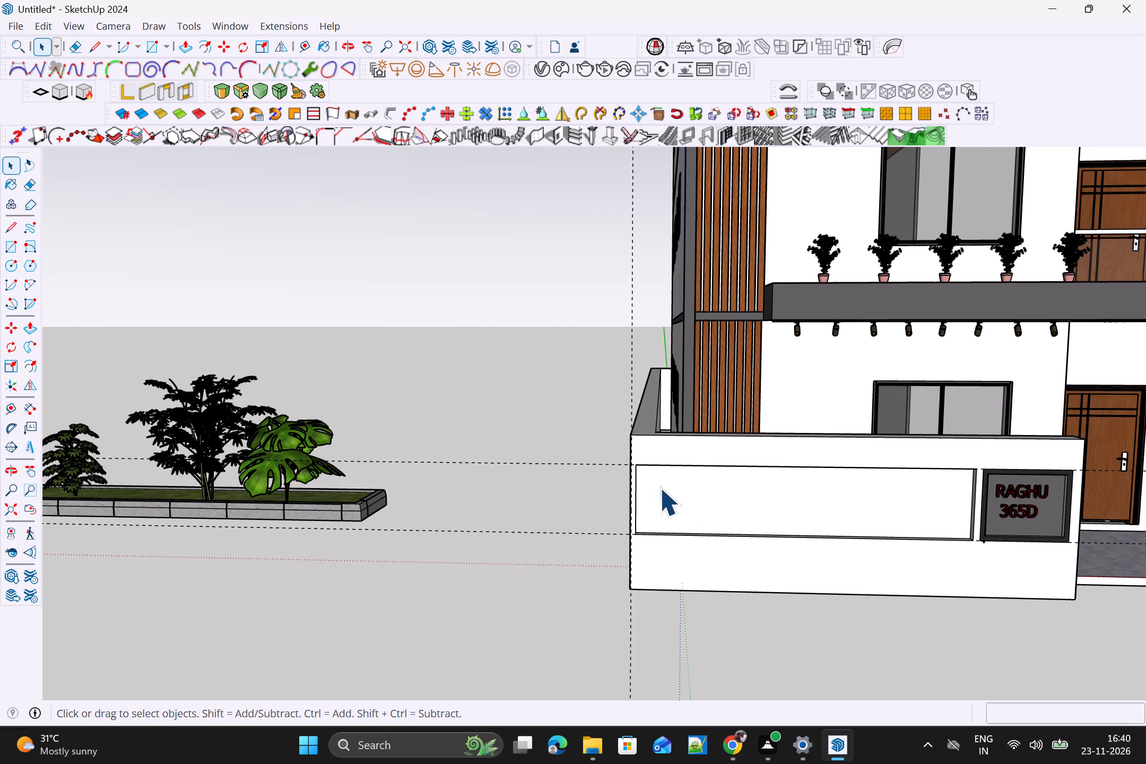
left_click(553, 489)
left_click(46, 24)
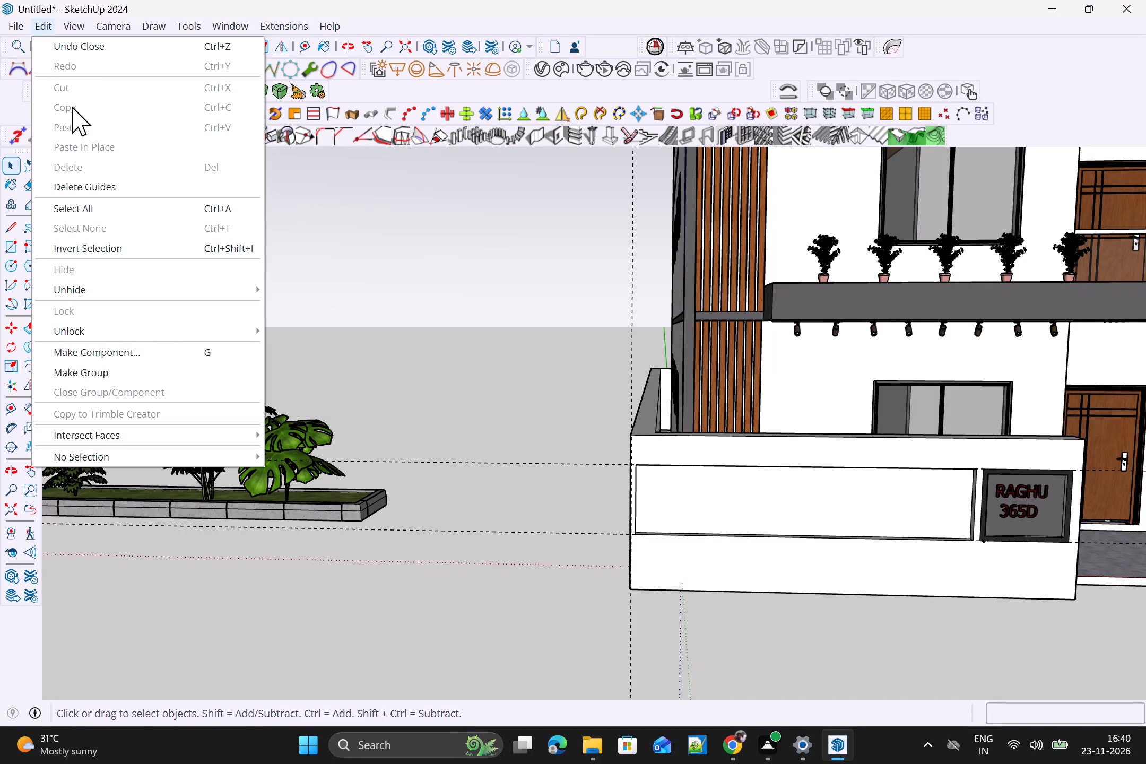
left_click(124, 185)
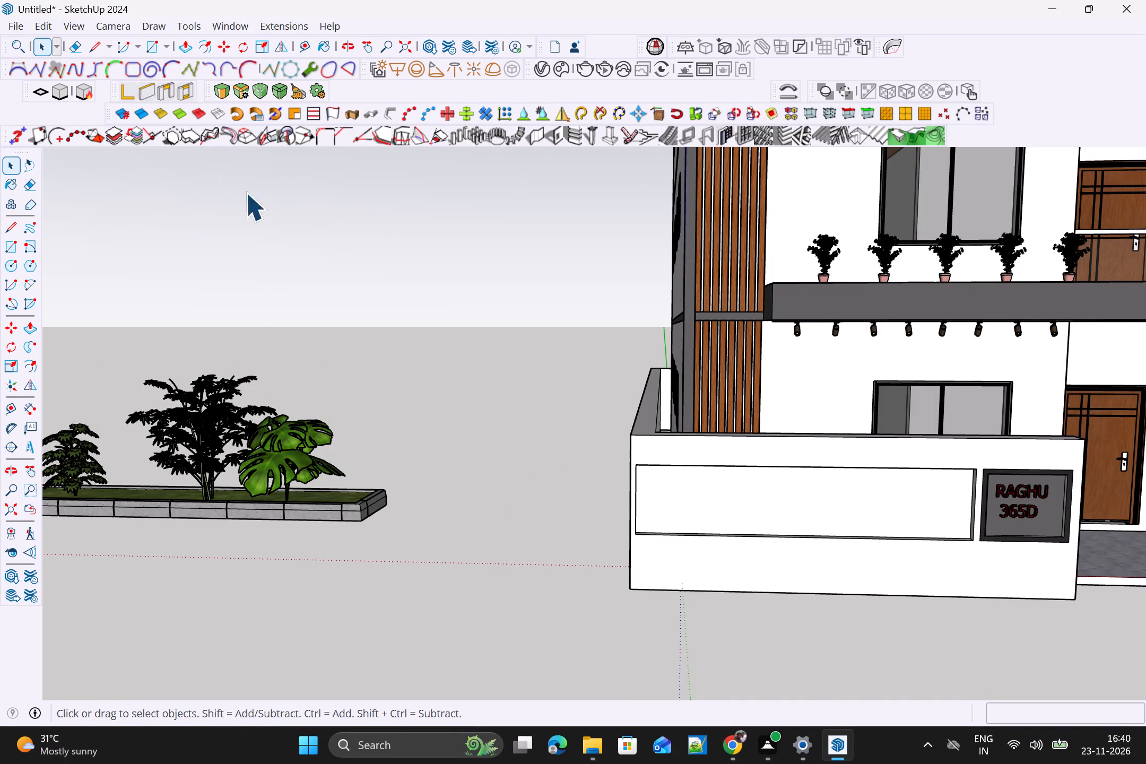
left_click(45, 21)
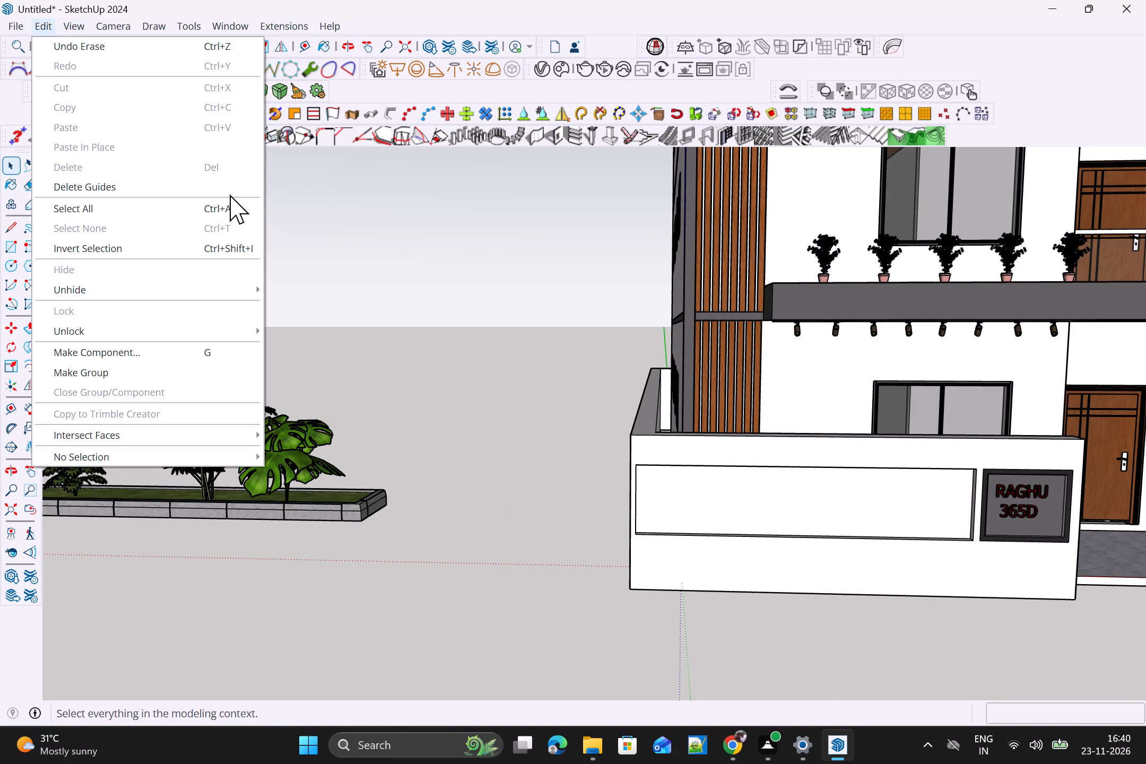
left_click(242, 189)
Draw a narrow rectangle about 15/16" by 2' 8 7/16" on the recess's back face, full height, along the end away from the nameplate.
scroll(558, 318, "down", 2)
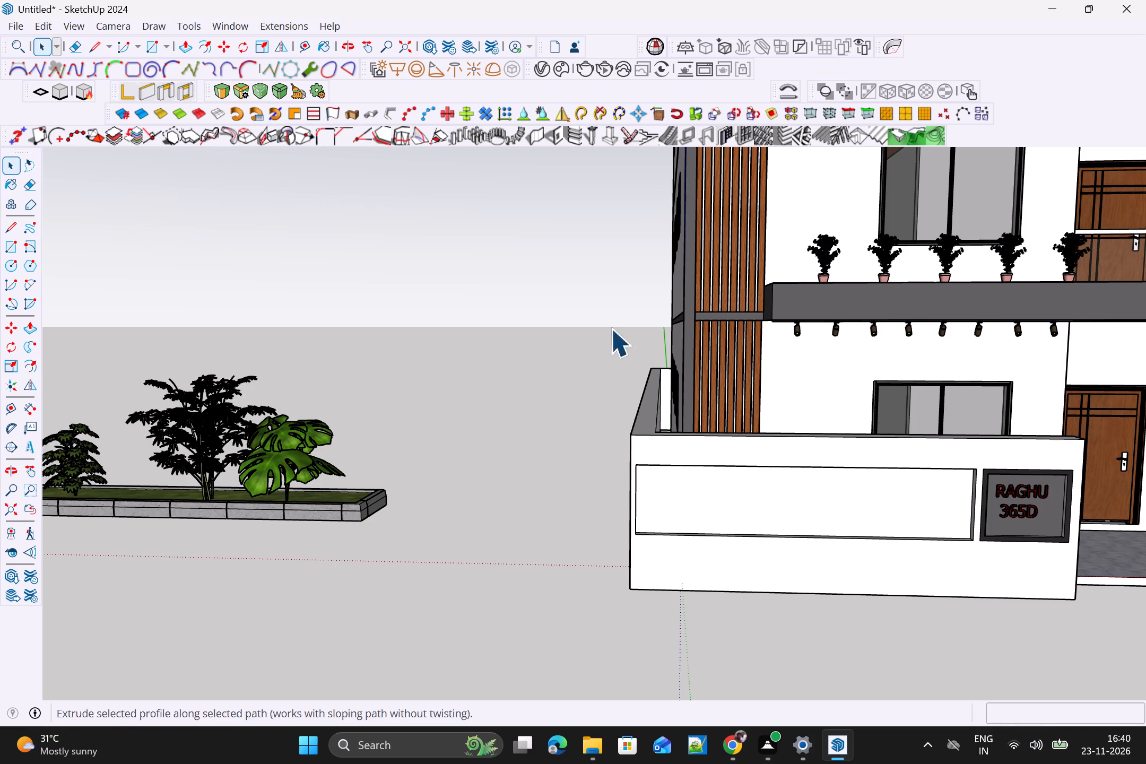
scroll(611, 328, "down", 2)
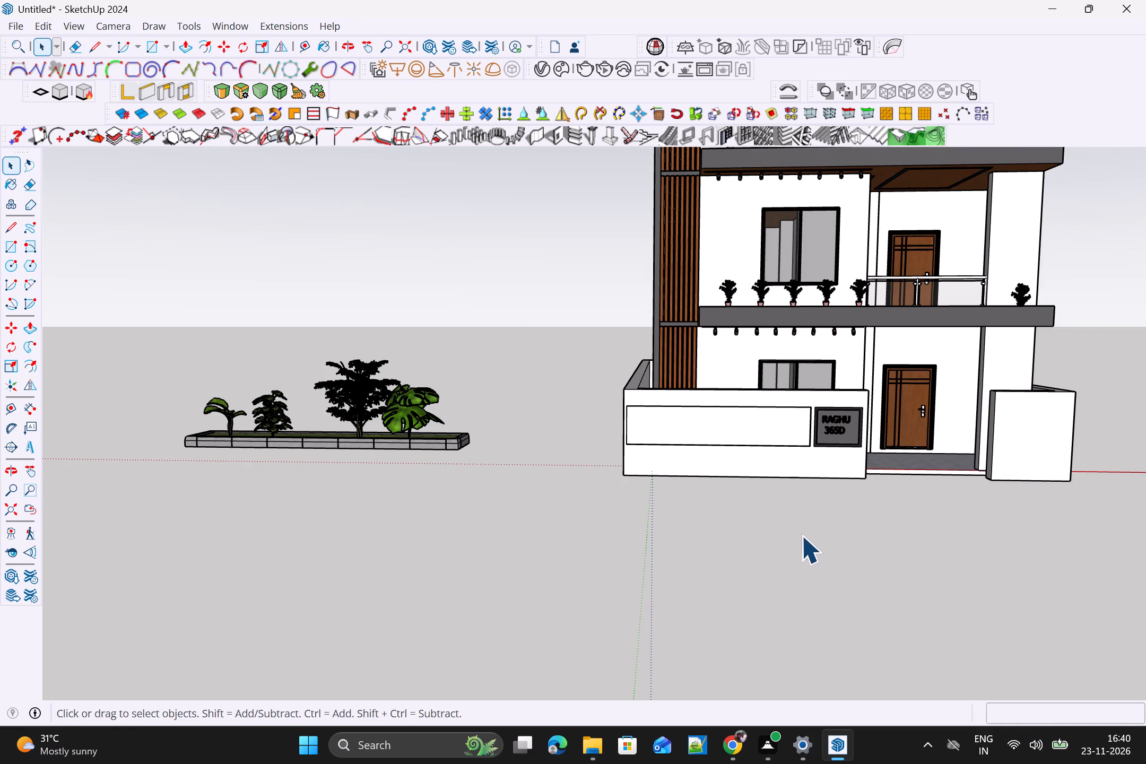
scroll(810, 519, "up", 4)
scroll(751, 518, "up", 1)
scroll(525, 358, "up", 4)
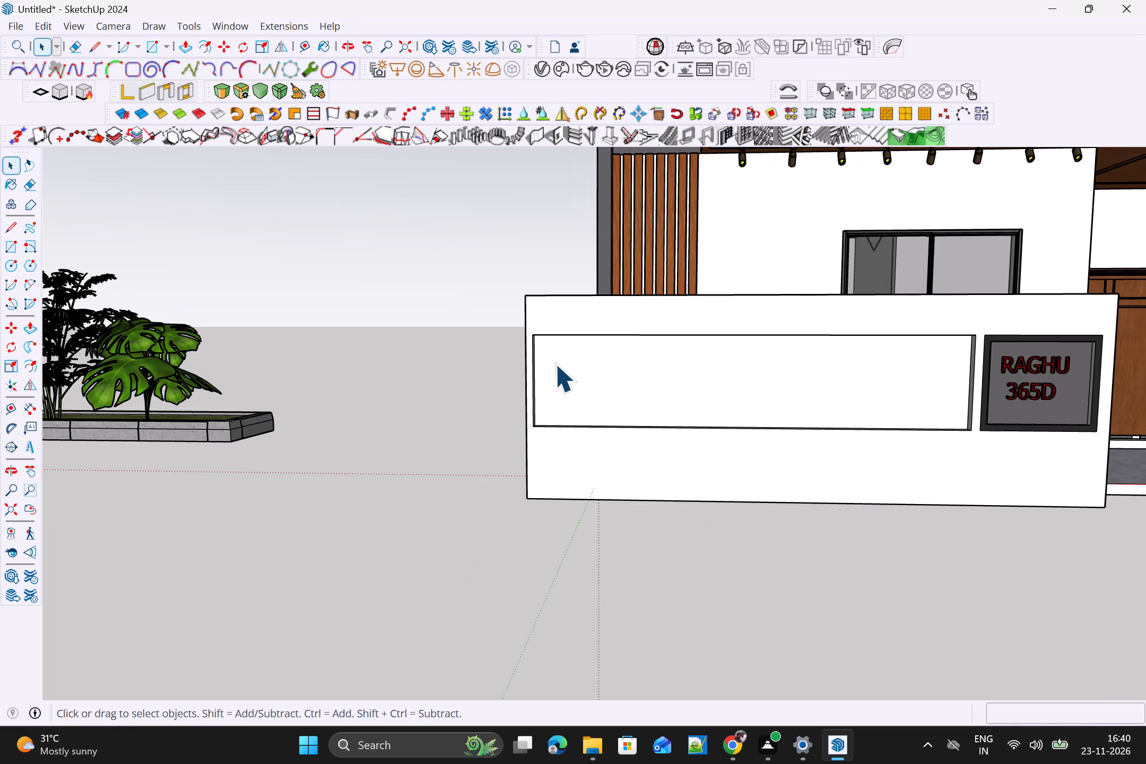
key("r")
scroll(559, 362, "up", 11)
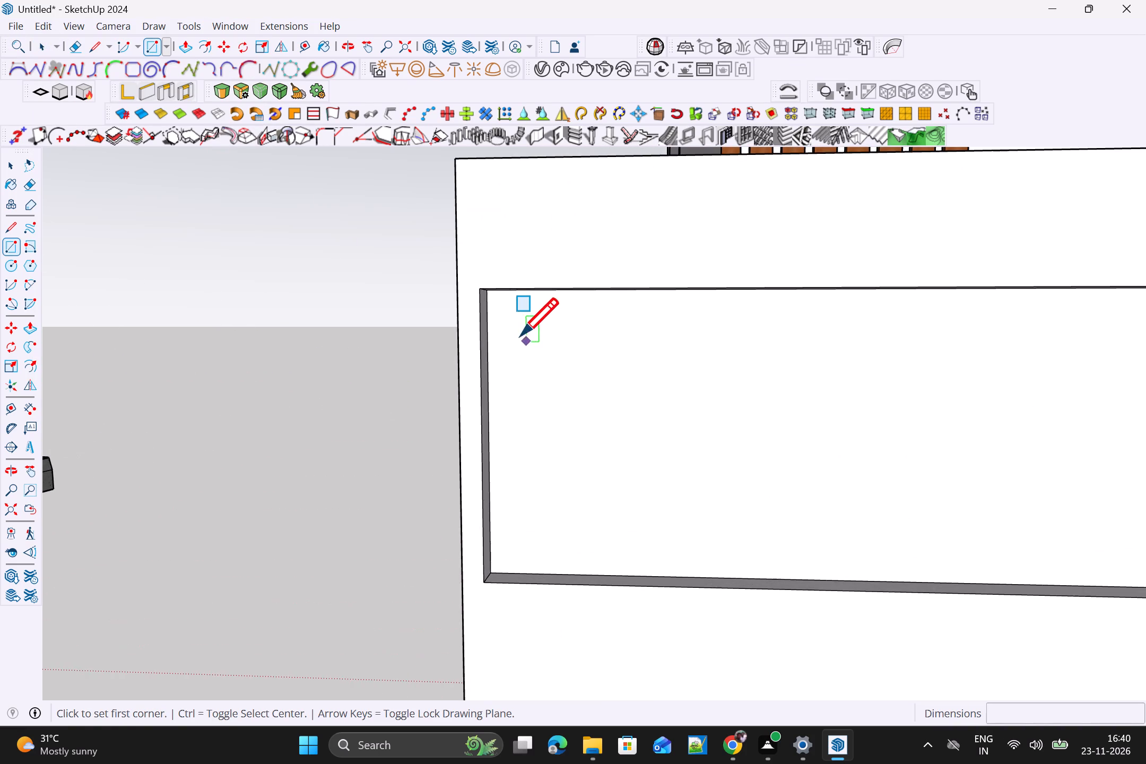
scroll(502, 311, "up", 4)
middle_click_drag(510, 299, 509, 214)
scroll(487, 268, "up", 4)
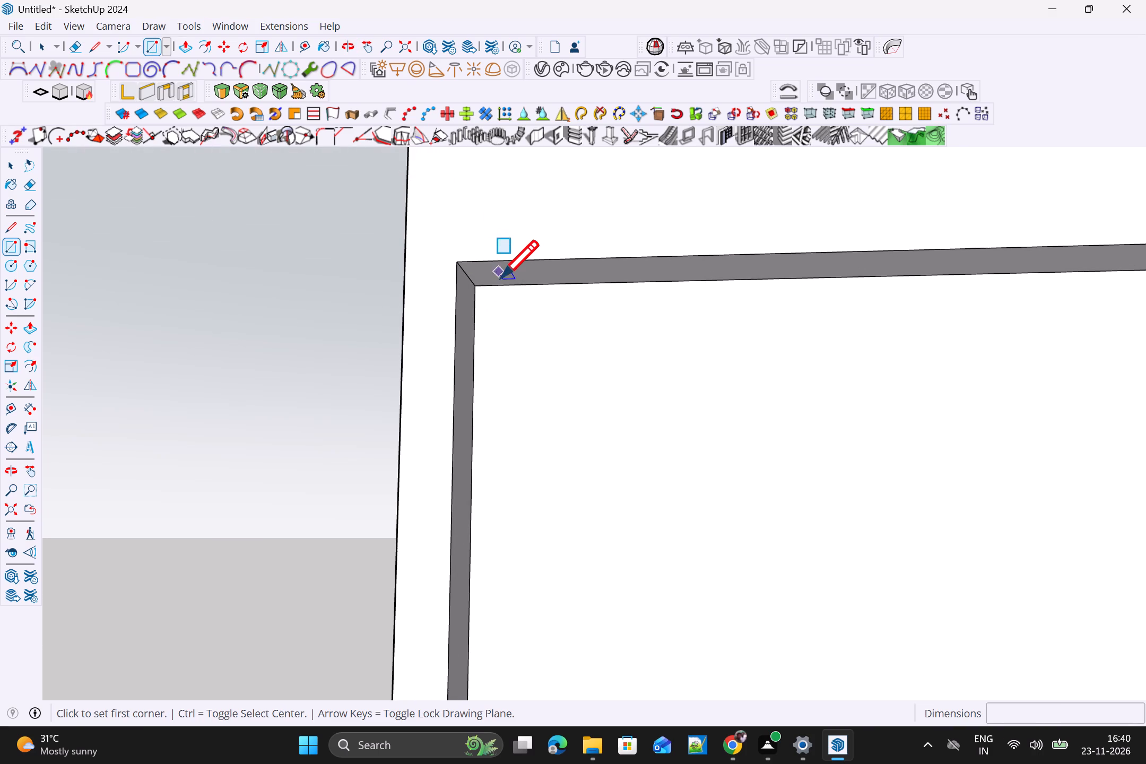
left_click(478, 286)
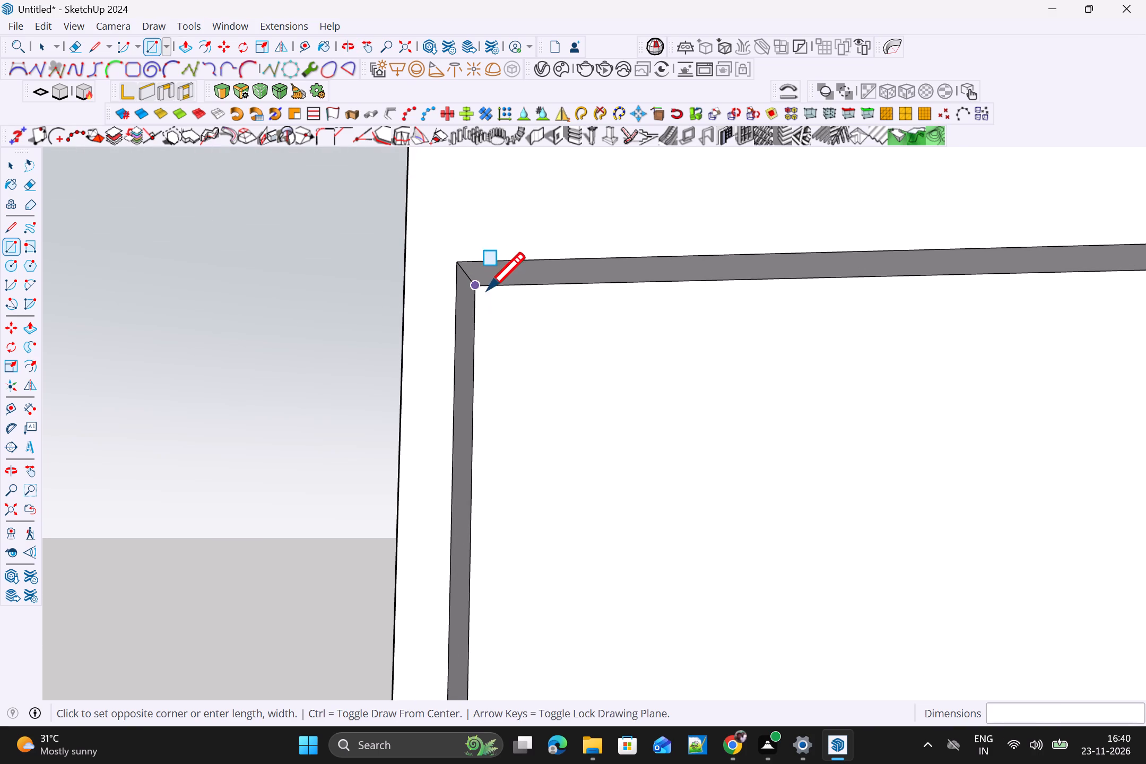
scroll(527, 393, "down", 5)
scroll(543, 565, "down", 5)
middle_click_drag(520, 593, 568, 387, "shift")
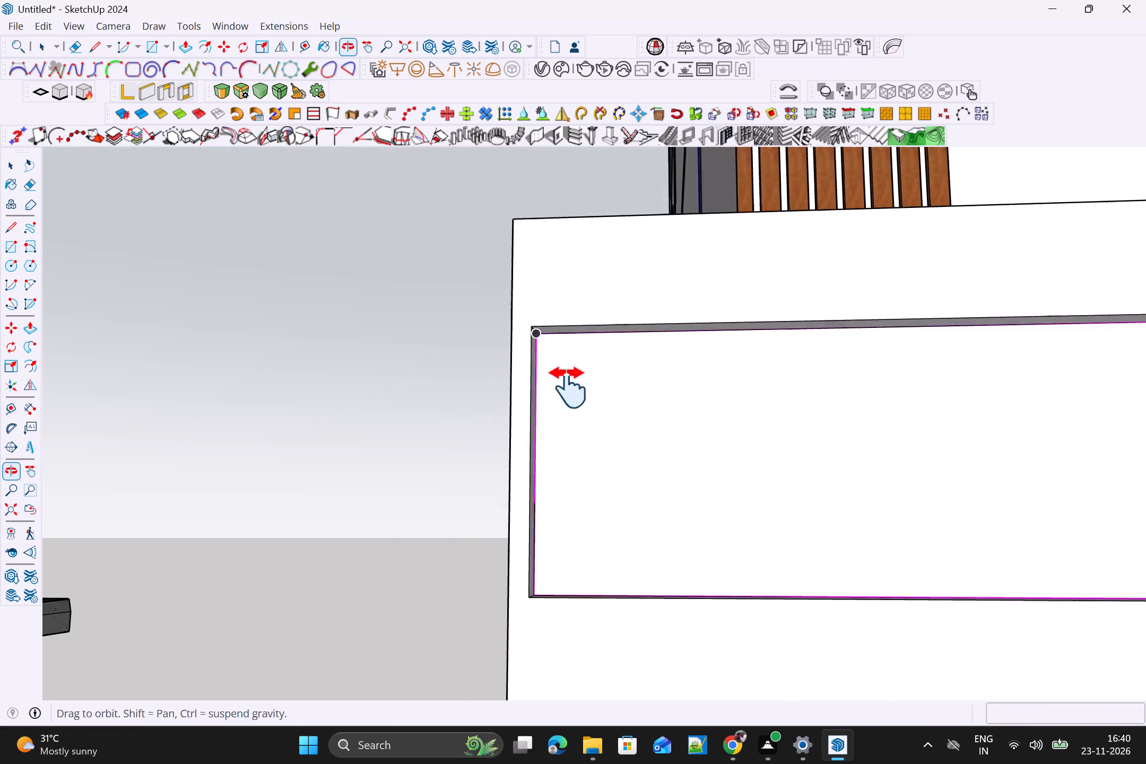
middle_click_drag(568, 387, 572, 369, "shift")
scroll(615, 473, "up", 5)
middle_click_drag(559, 466, 552, 539)
scroll(532, 523, "up", 4)
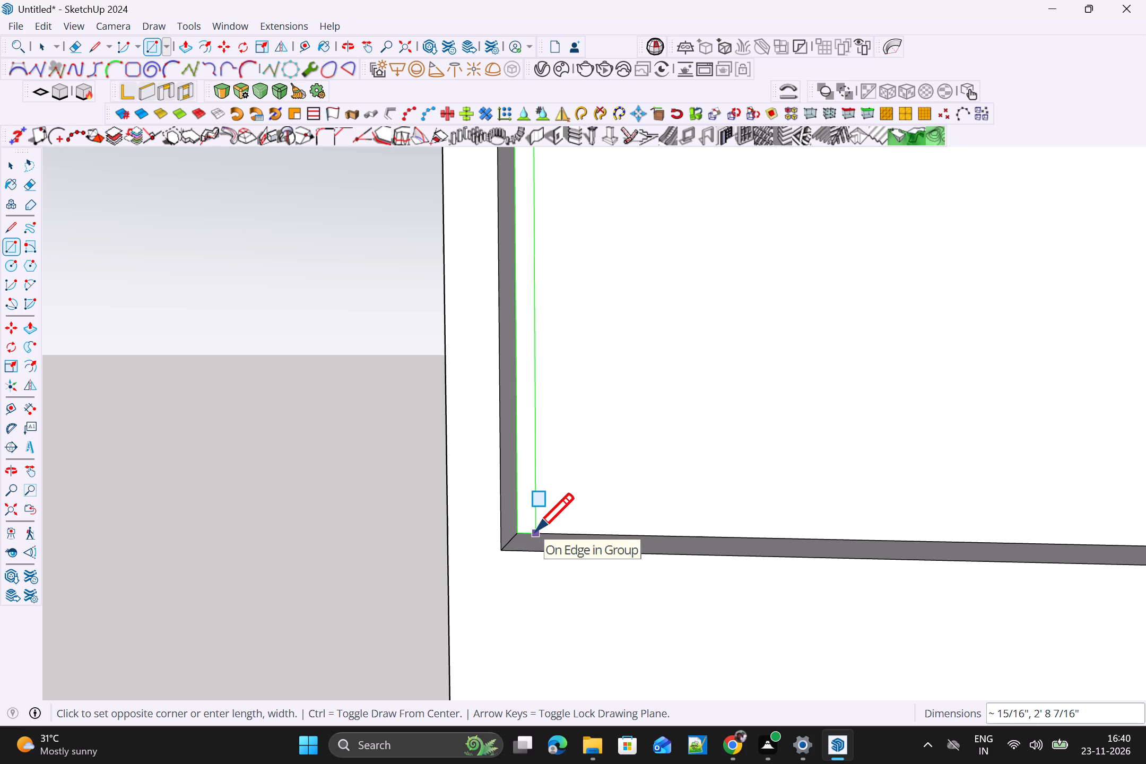
left_click(533, 531)
key("space")
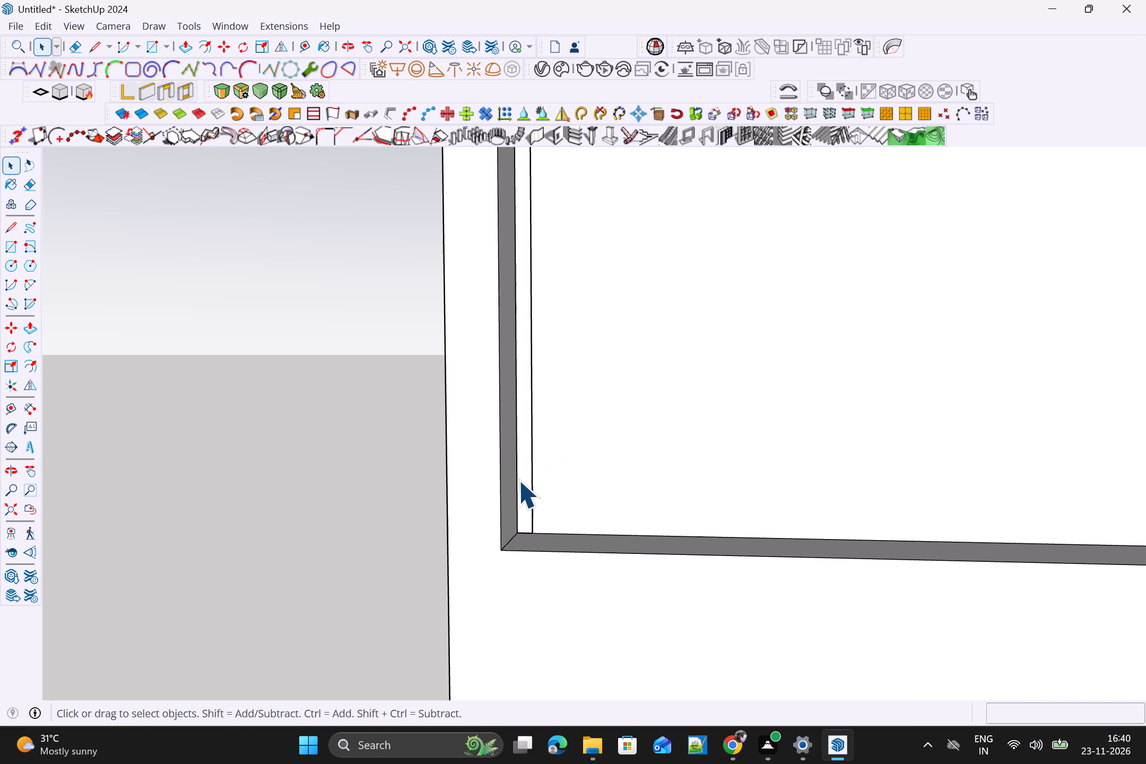
Push/Pull the narrow rectangle in the recess out by about 1 1/8" to form a vertical slat.
key("p")
scroll(528, 456, "up", 4)
left_click(526, 456)
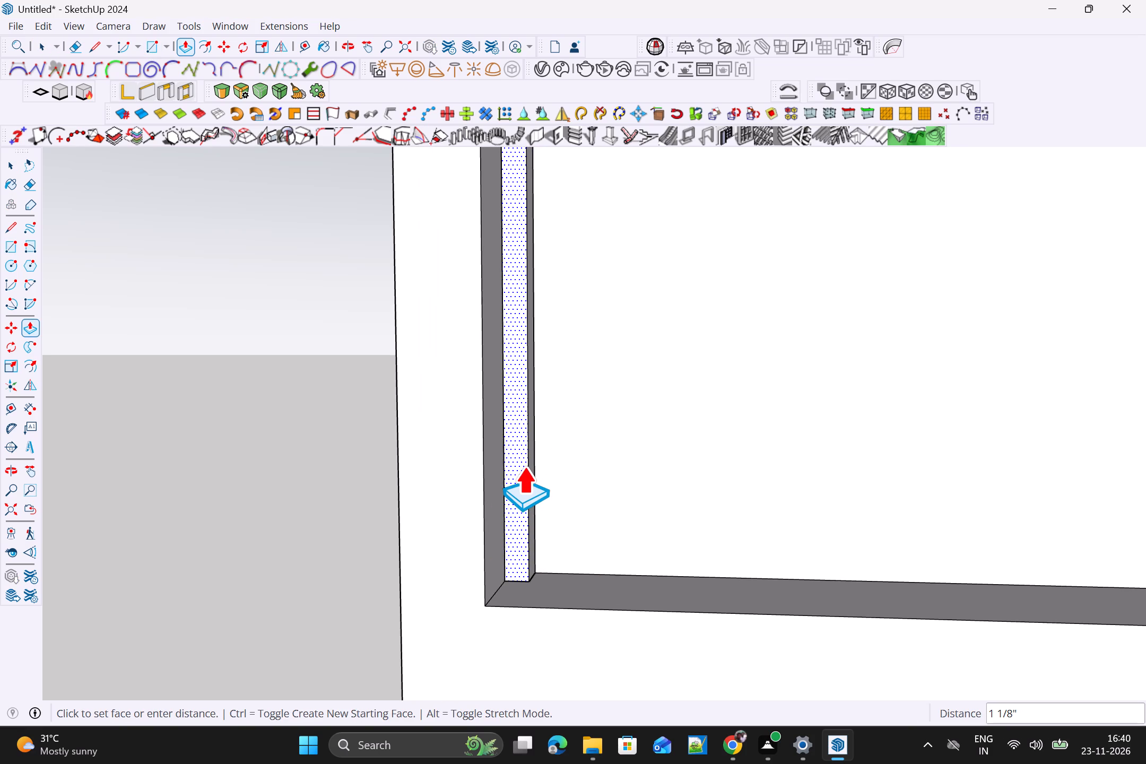
left_click(524, 465)
Select the whole extruded slat and make it a group.
key("space")
triple_click(523, 465)
left_click(523, 465)
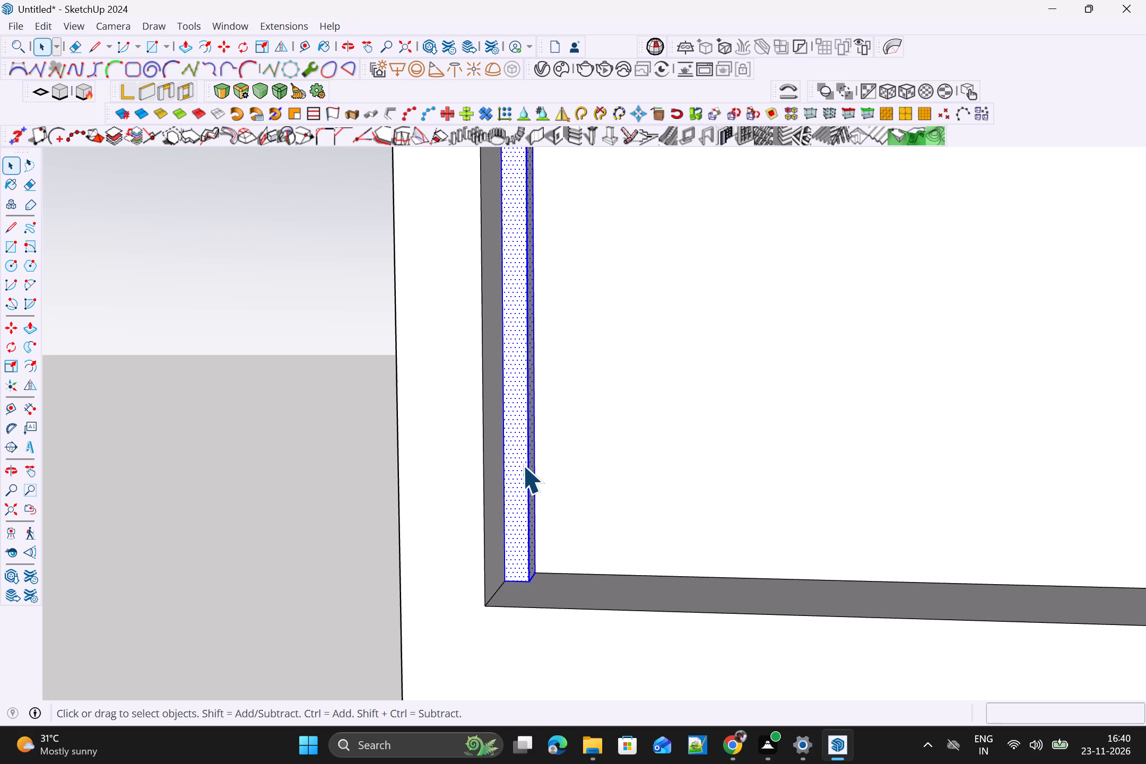
right_click(523, 465)
left_click(578, 194)
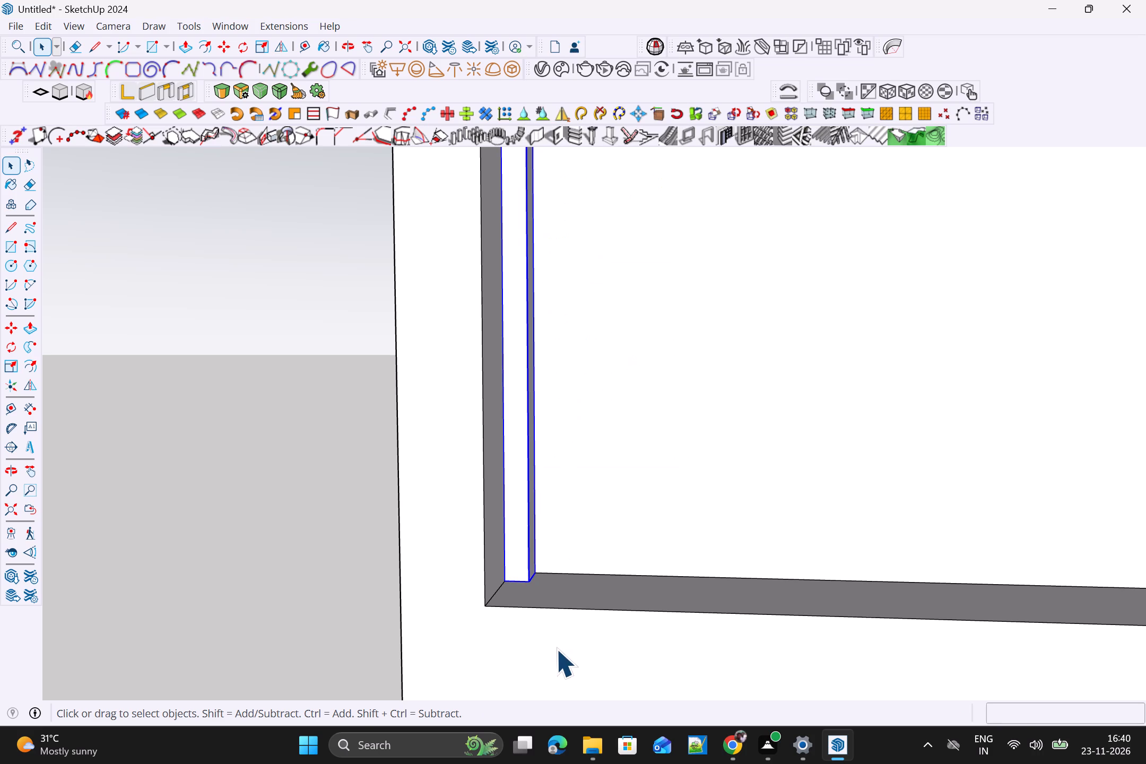
Copy the slat group about 12' 6 1/16" to the recess's end beside the nameplate and divide the span into 50 evenly spaced copies.
key("m")
left_click(528, 574)
scroll(679, 577, "down", 5)
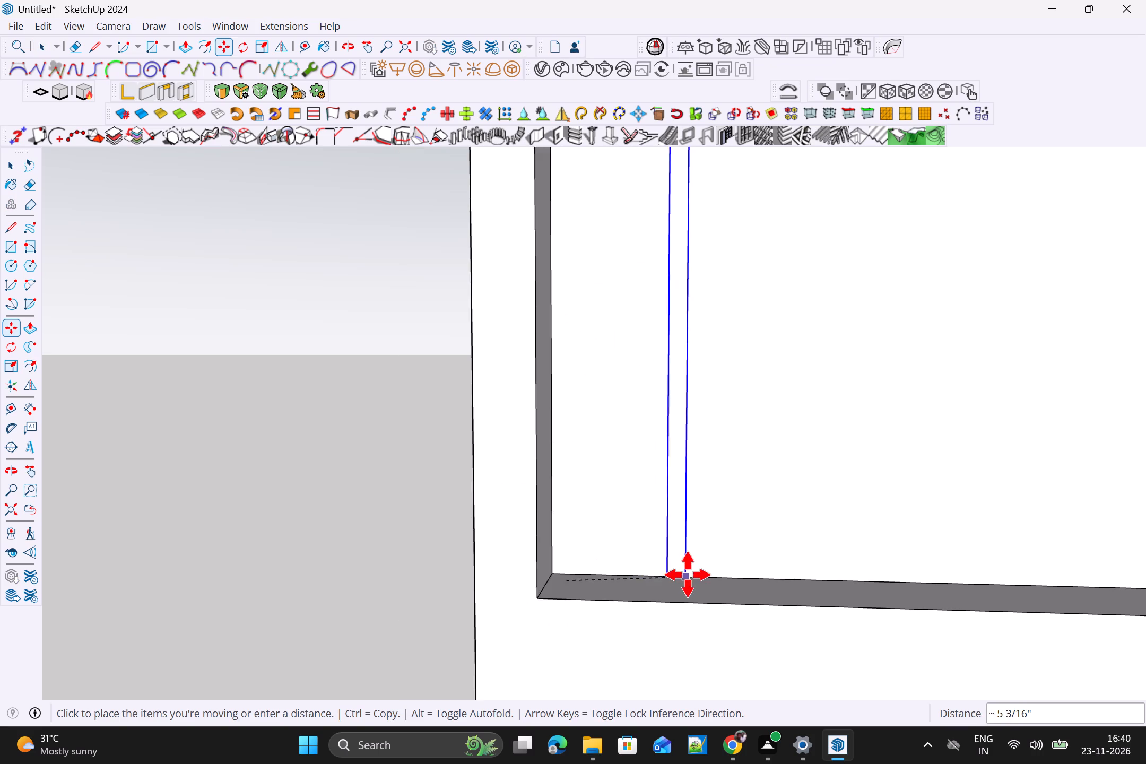
scroll(984, 590, "down", 5)
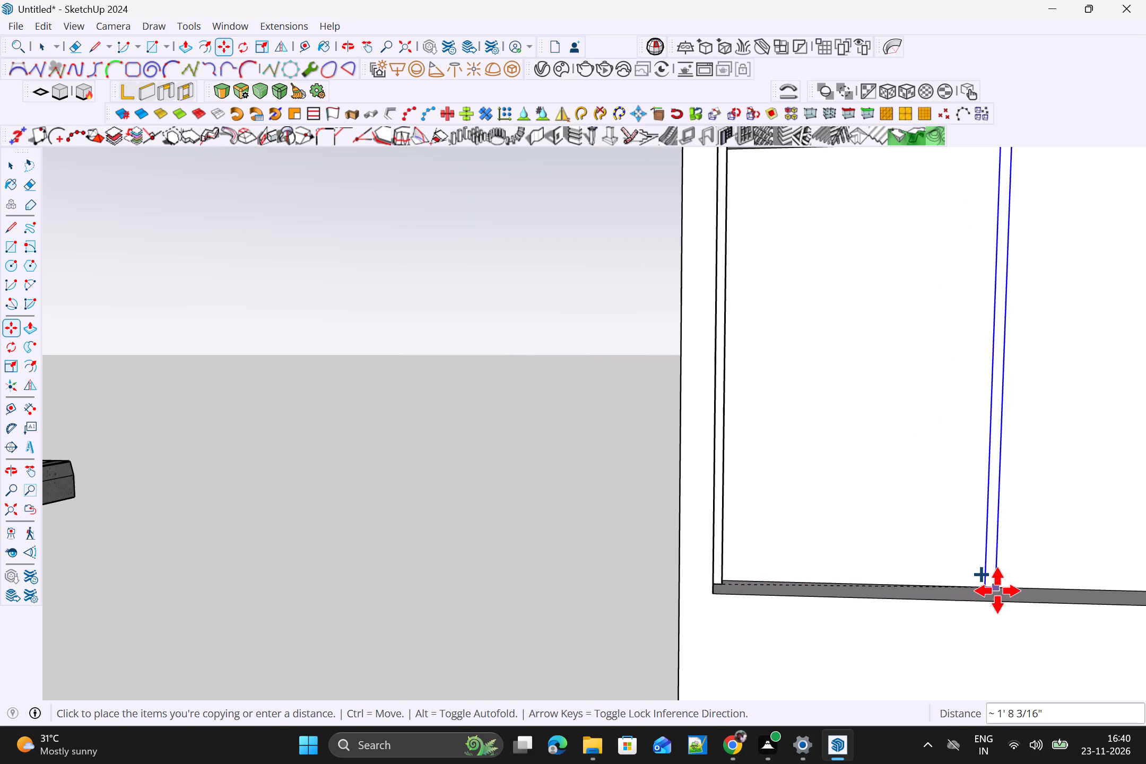
middle_click_drag(843, 604, 160, 518, "shift")
scroll(733, 445, "down", 12)
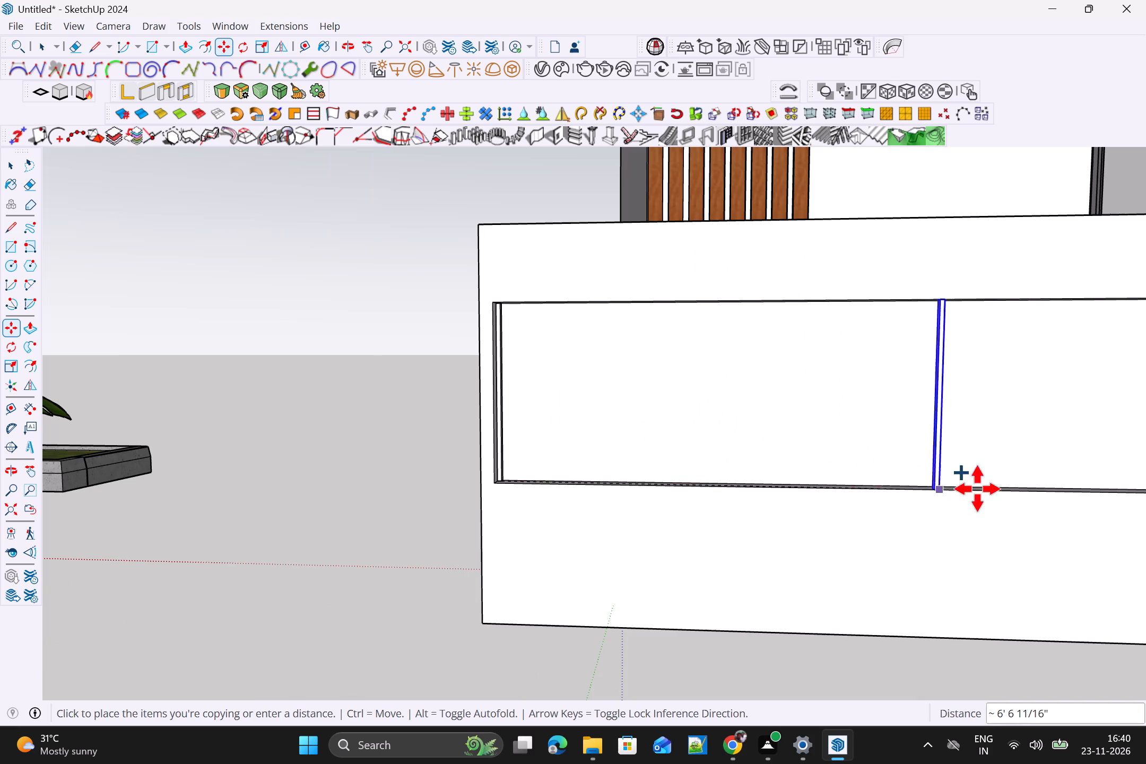
middle_click_drag(984, 501, 513, 493, "shift")
scroll(780, 458, "up", 4)
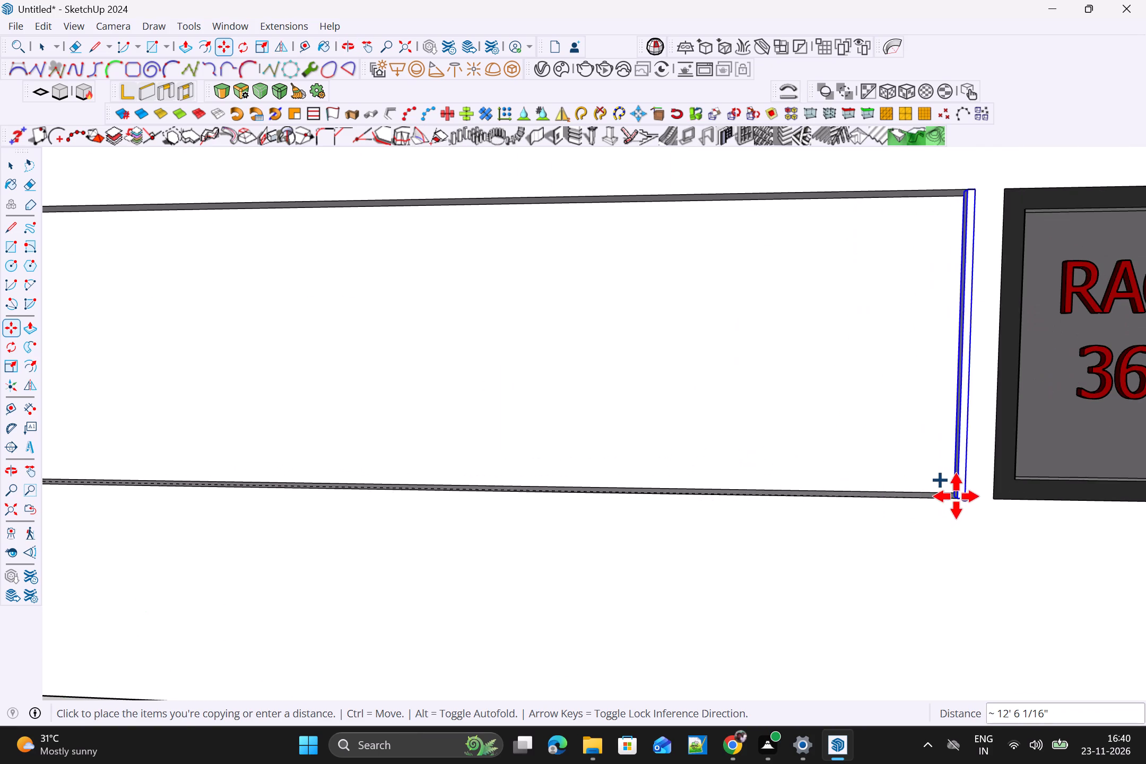
scroll(941, 488, "up", 9)
left_click(963, 497)
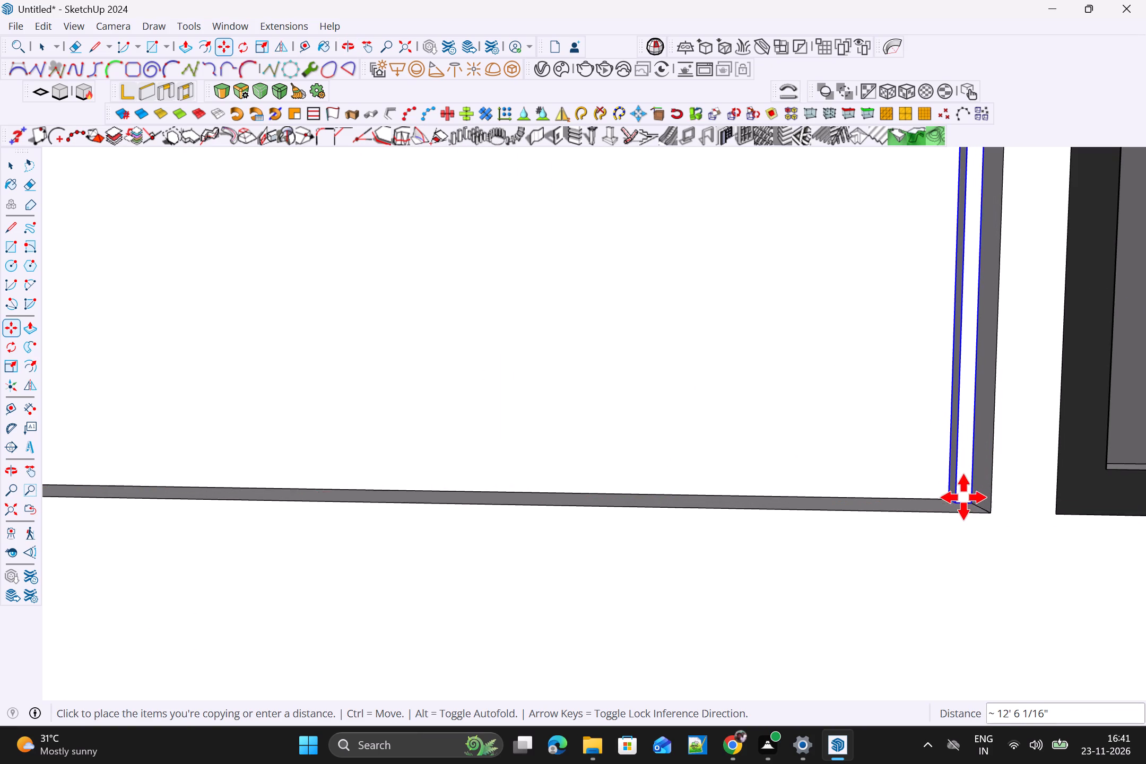
scroll(966, 500, "down", 18)
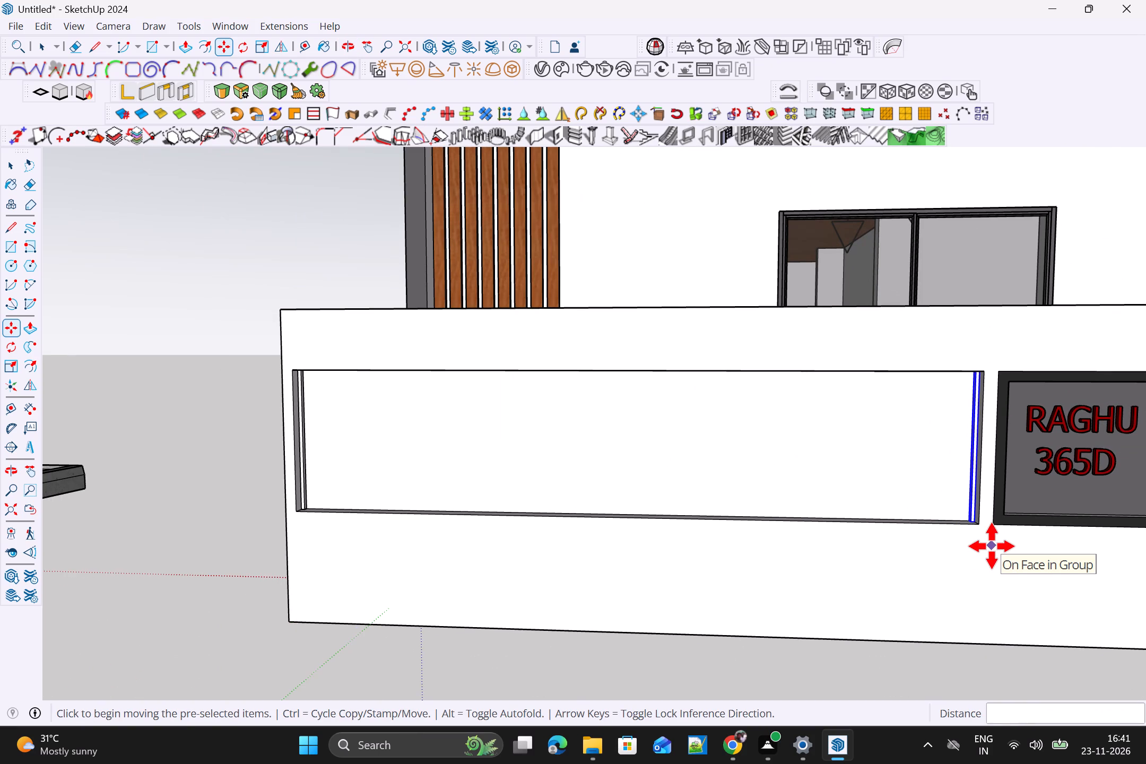
type("50")
key("slash")
key("Return")
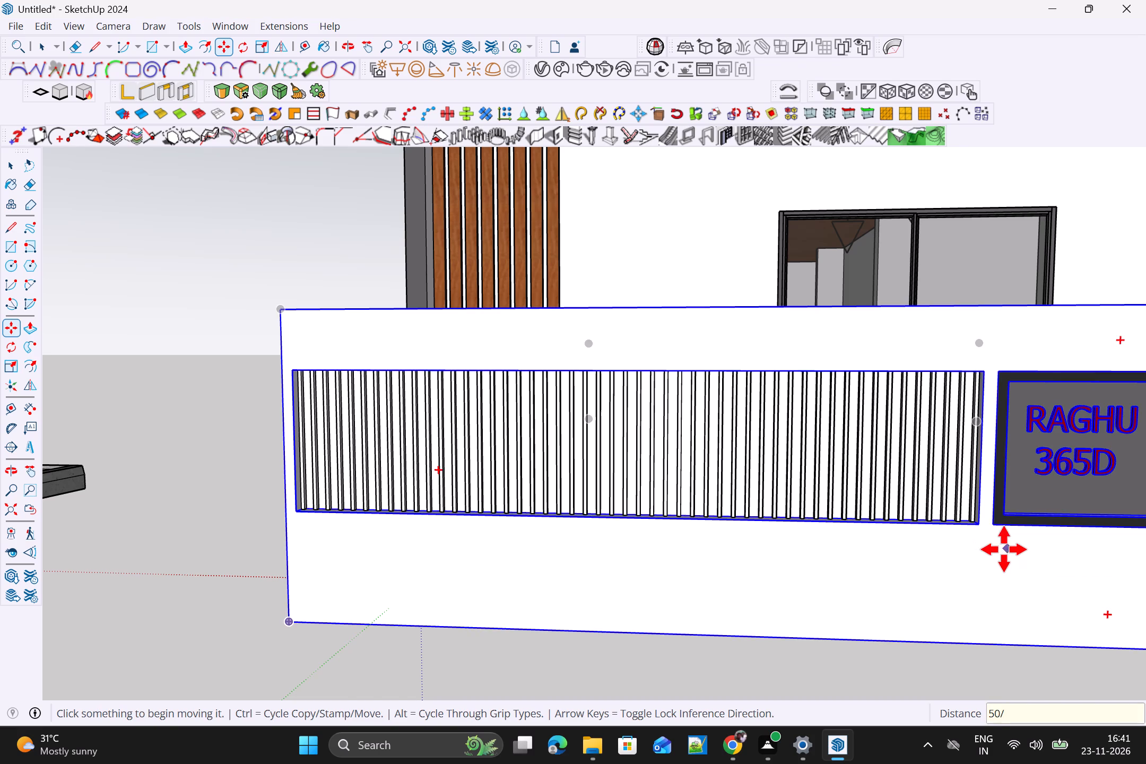
scroll(883, 543, "down", 10)
key("space")
left_click(483, 568)
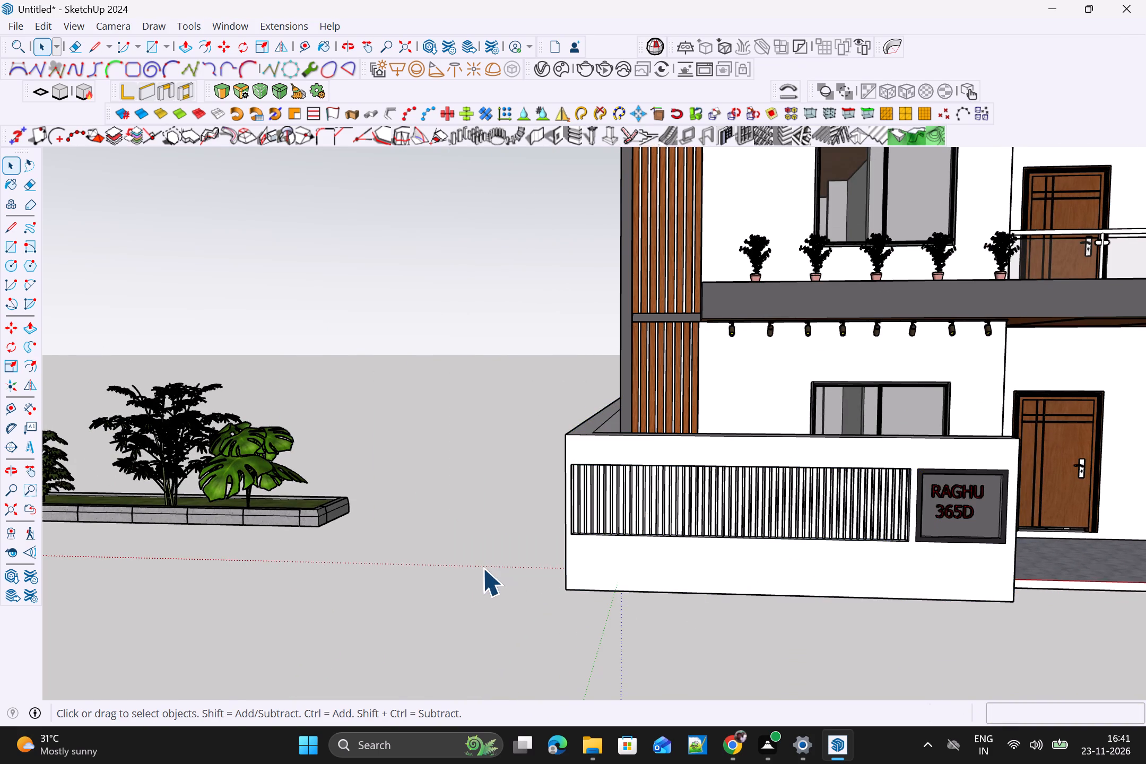
Pick the Wood Cherry Original material from the Wood library for painting the recessed strip.
scroll(489, 569, "down", 9)
middle_click(750, 613)
middle_click_drag(754, 609, 847, 457)
scroll(675, 641, "up", 3)
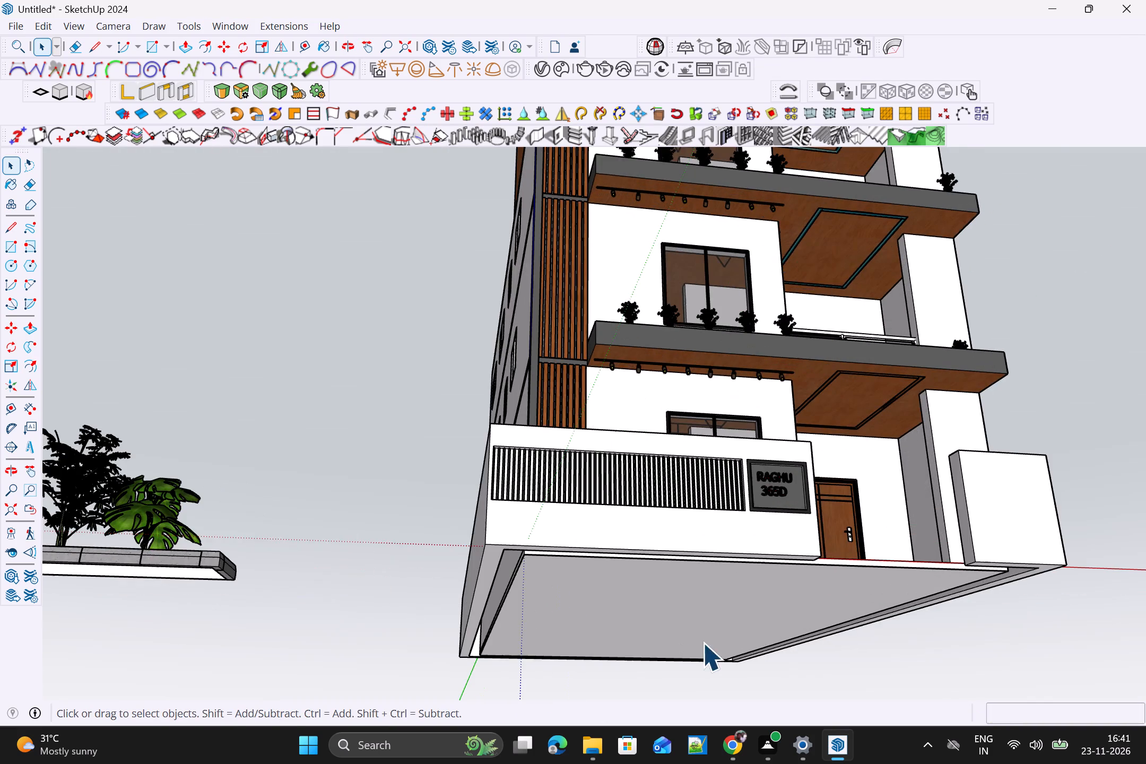
middle_click_drag(734, 631, 645, 748)
scroll(635, 637, "up", 3)
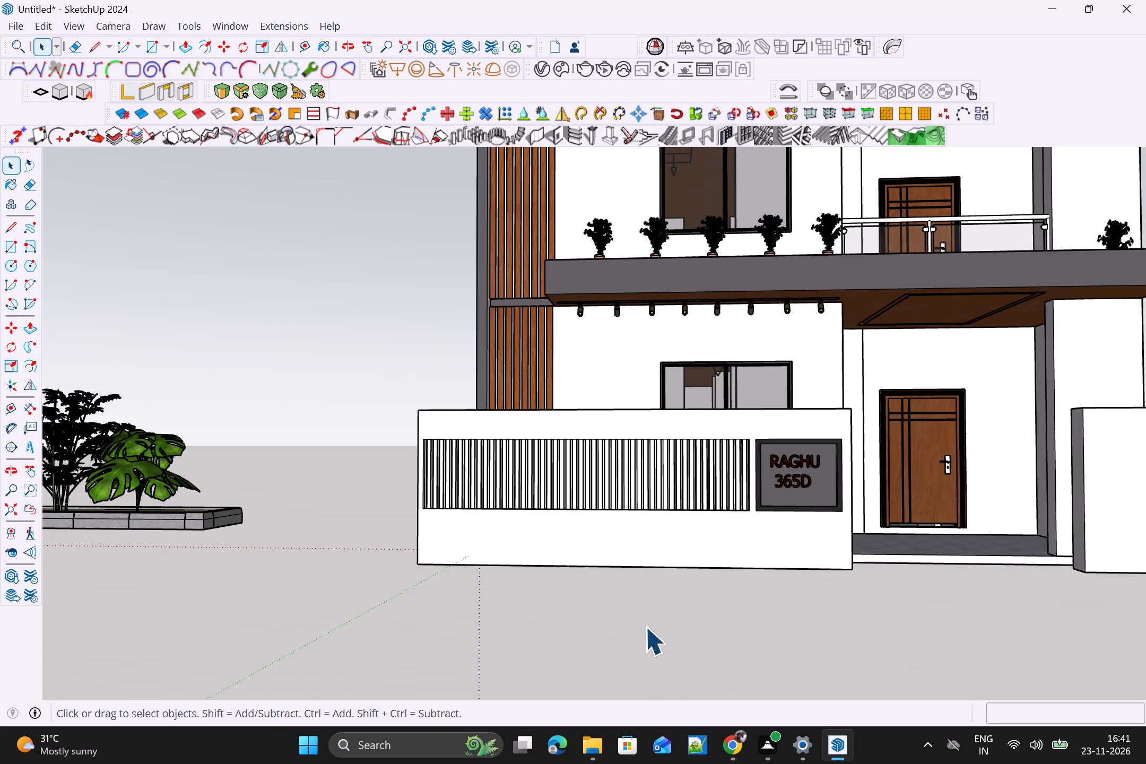
key("b")
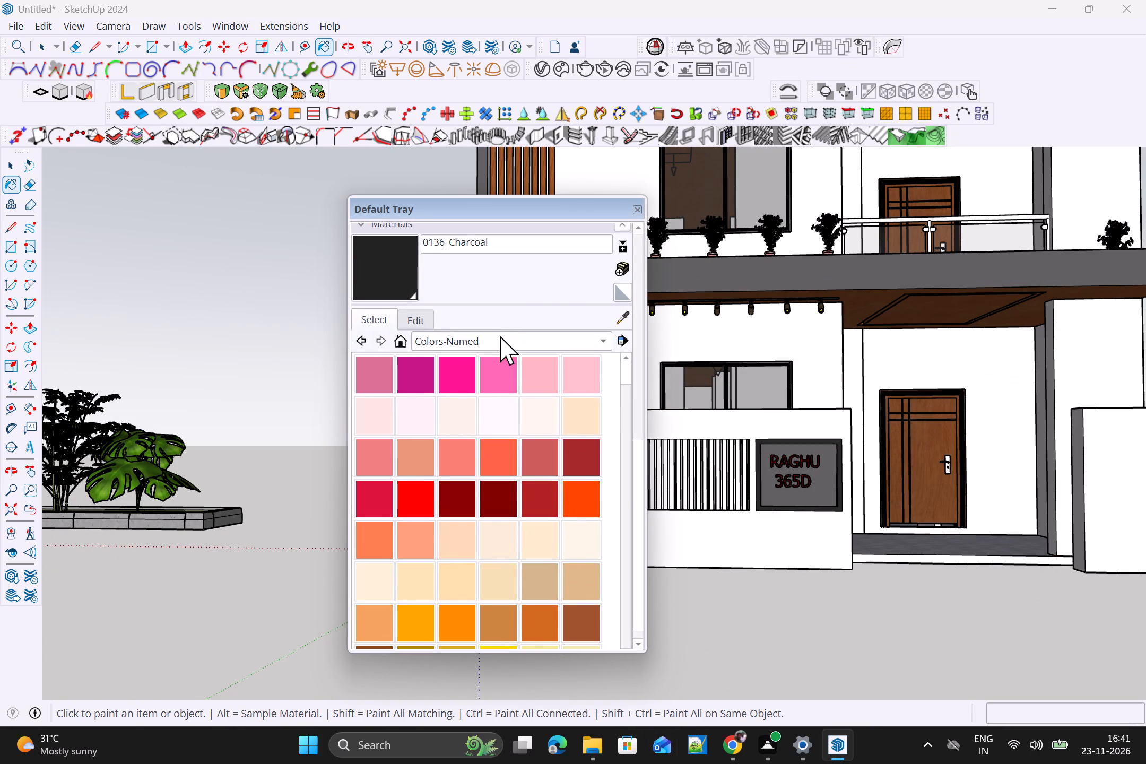
left_click(500, 336)
left_click(461, 481)
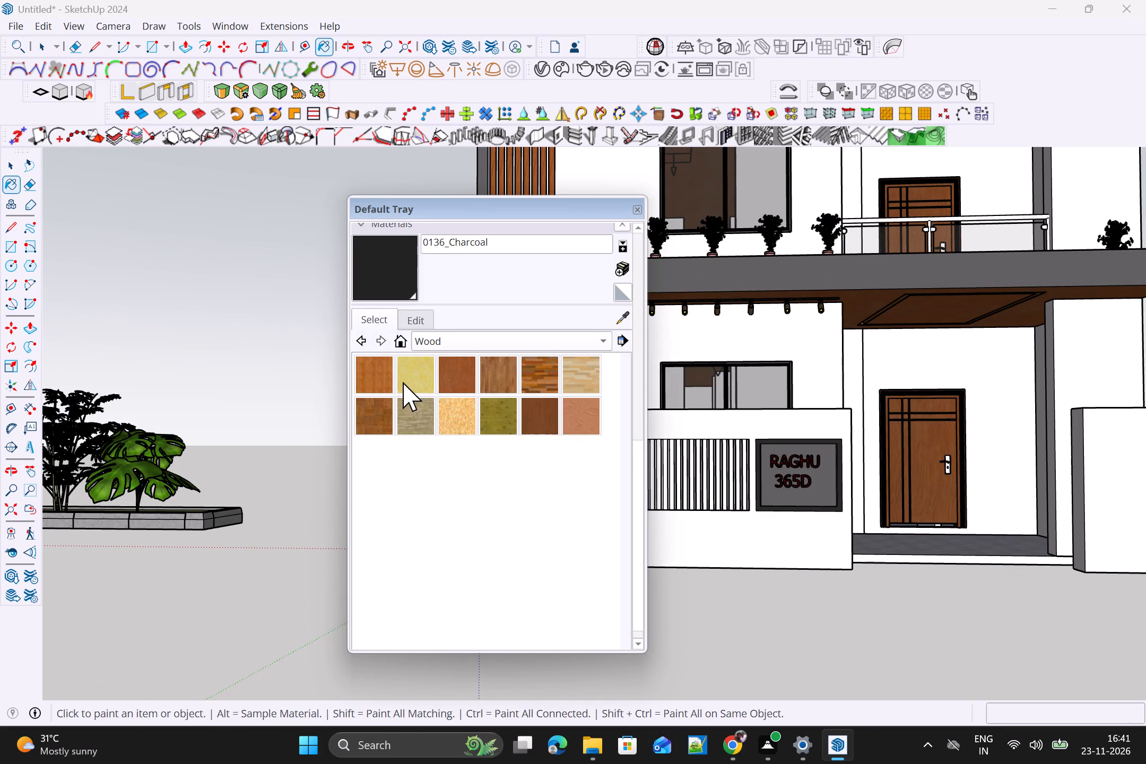
left_click(462, 375)
left_click_drag(496, 211, 184, 343)
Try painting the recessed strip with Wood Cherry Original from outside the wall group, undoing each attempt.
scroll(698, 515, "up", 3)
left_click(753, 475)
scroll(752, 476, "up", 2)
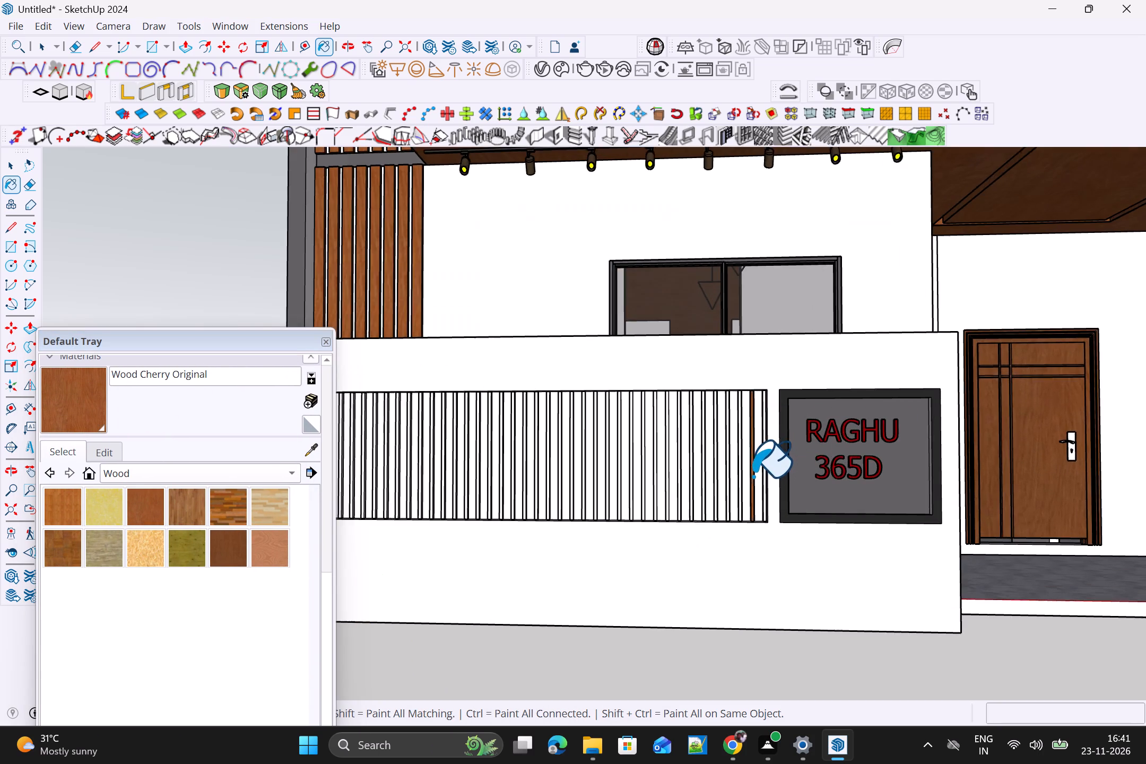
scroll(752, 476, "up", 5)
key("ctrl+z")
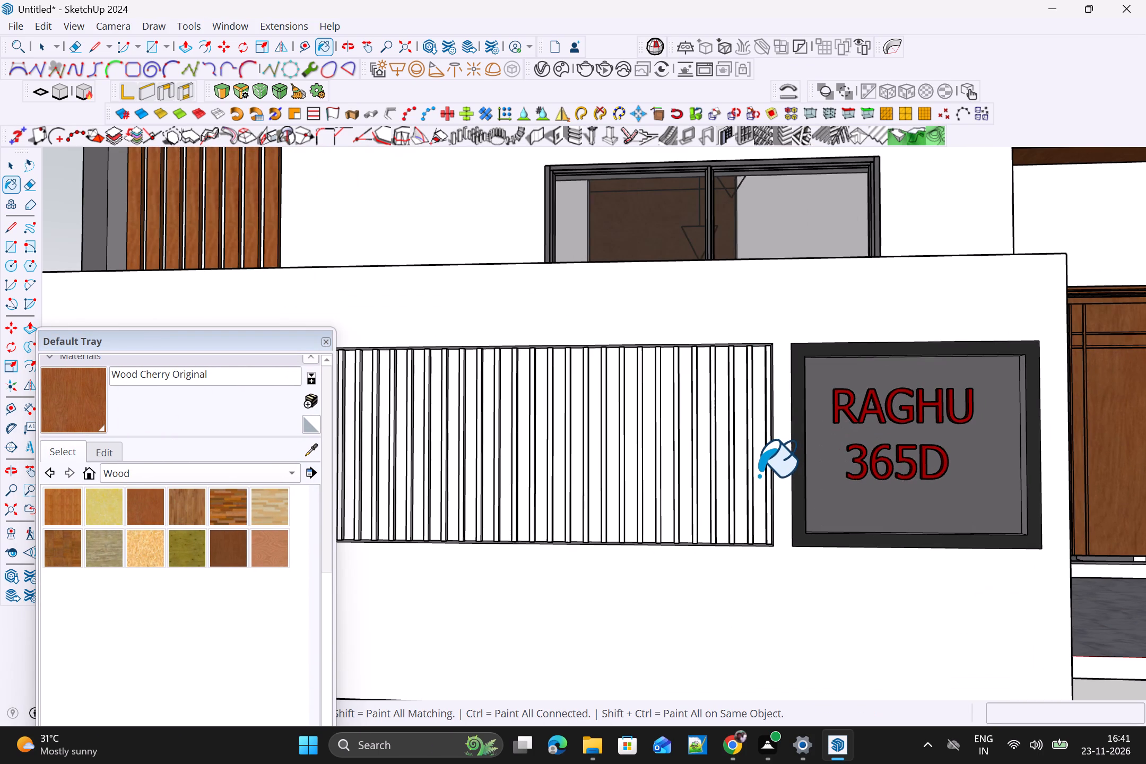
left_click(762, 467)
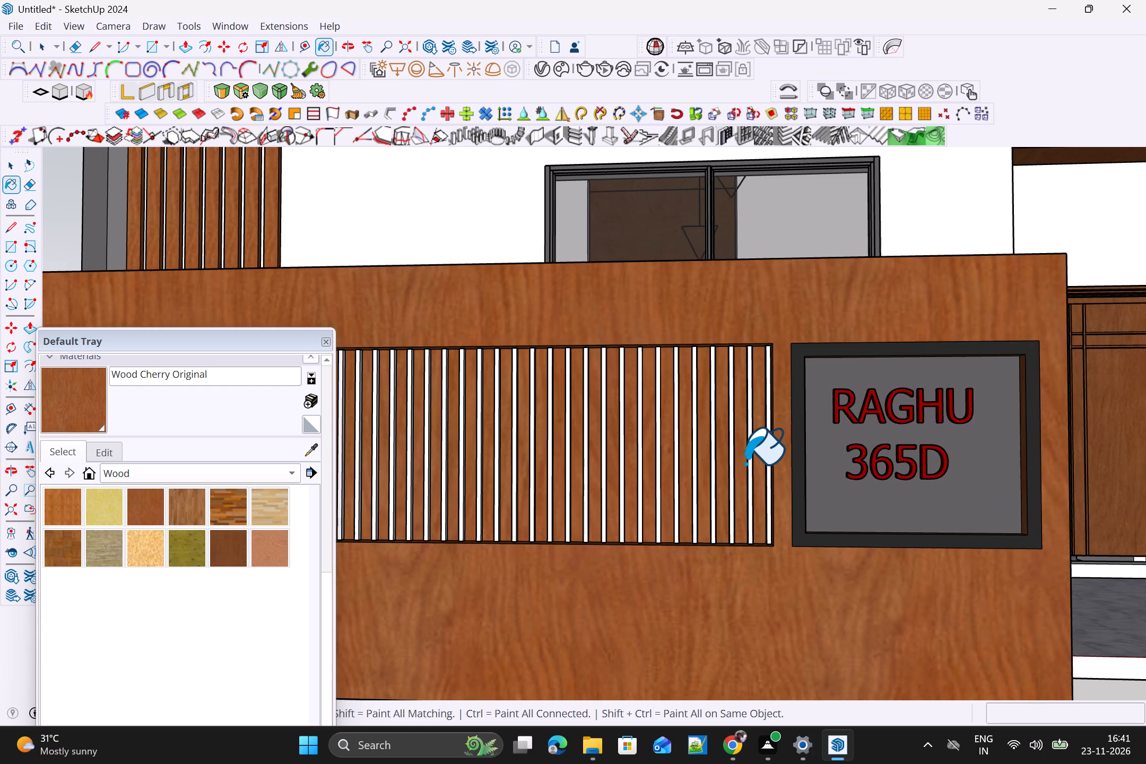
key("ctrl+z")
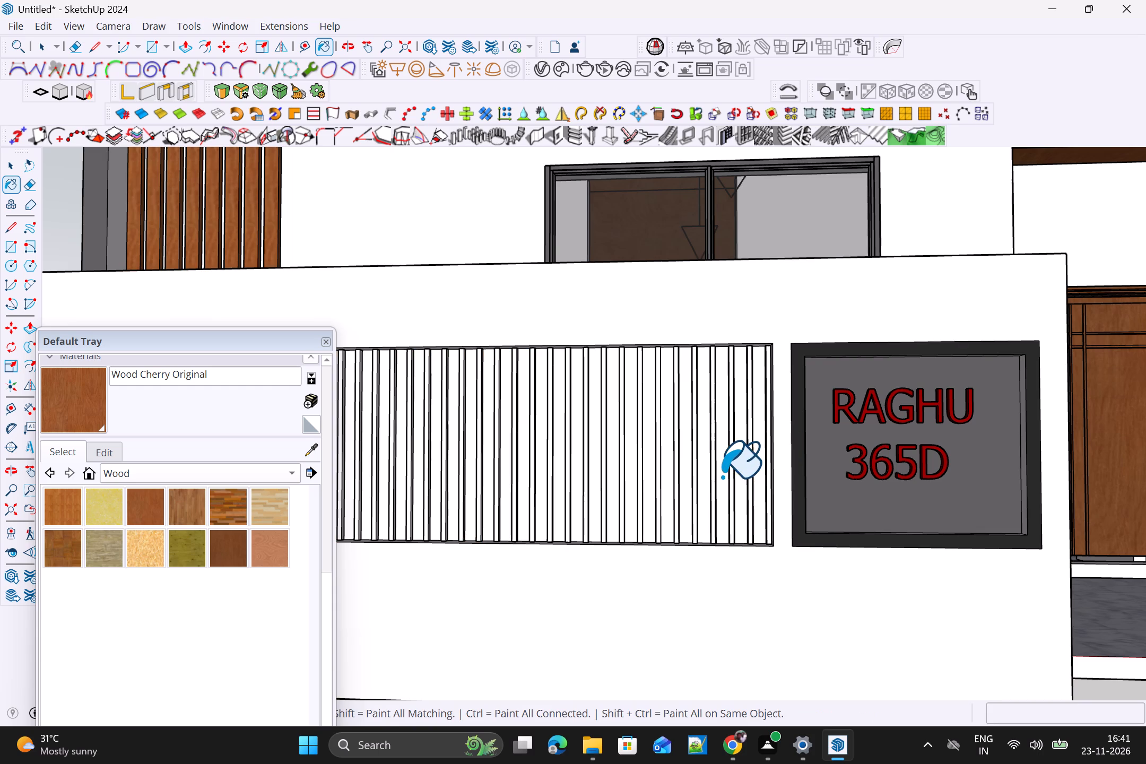
Inside the wall group, paint the recess's back face behind the slats with Wood Cherry Original and leave the group.
key("space")
triple_click(756, 470)
left_click(751, 468)
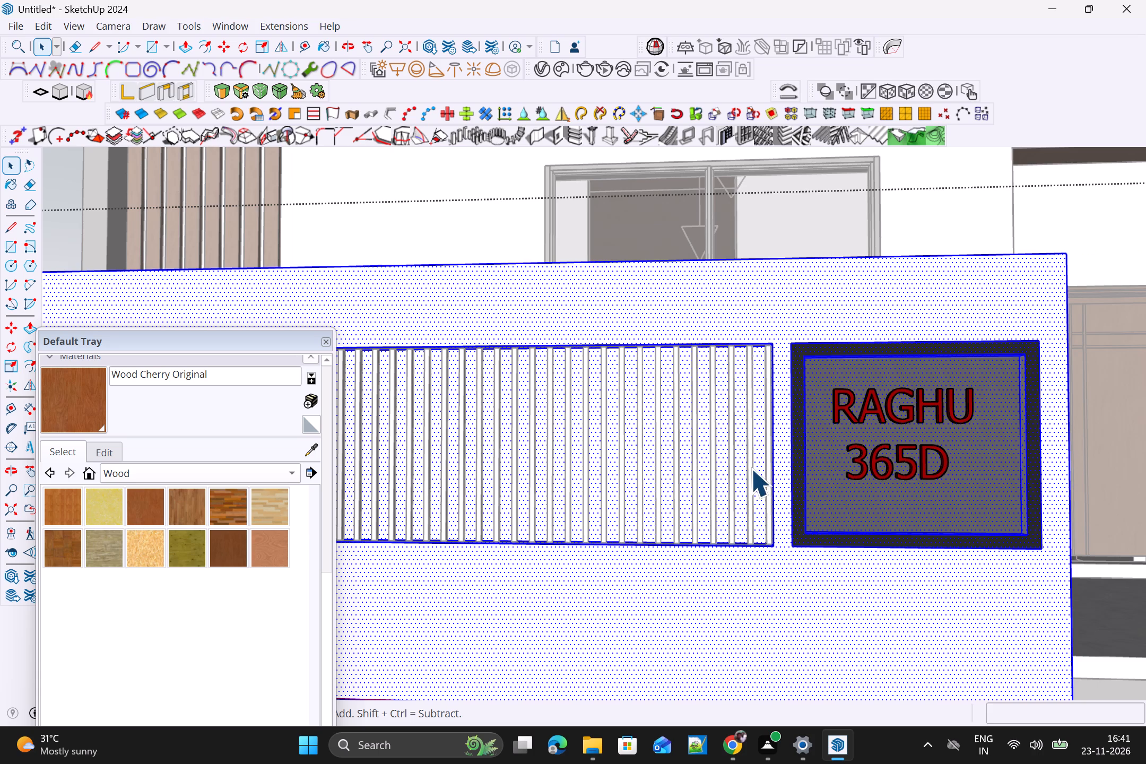
scroll(749, 480, "down", 8)
key("b")
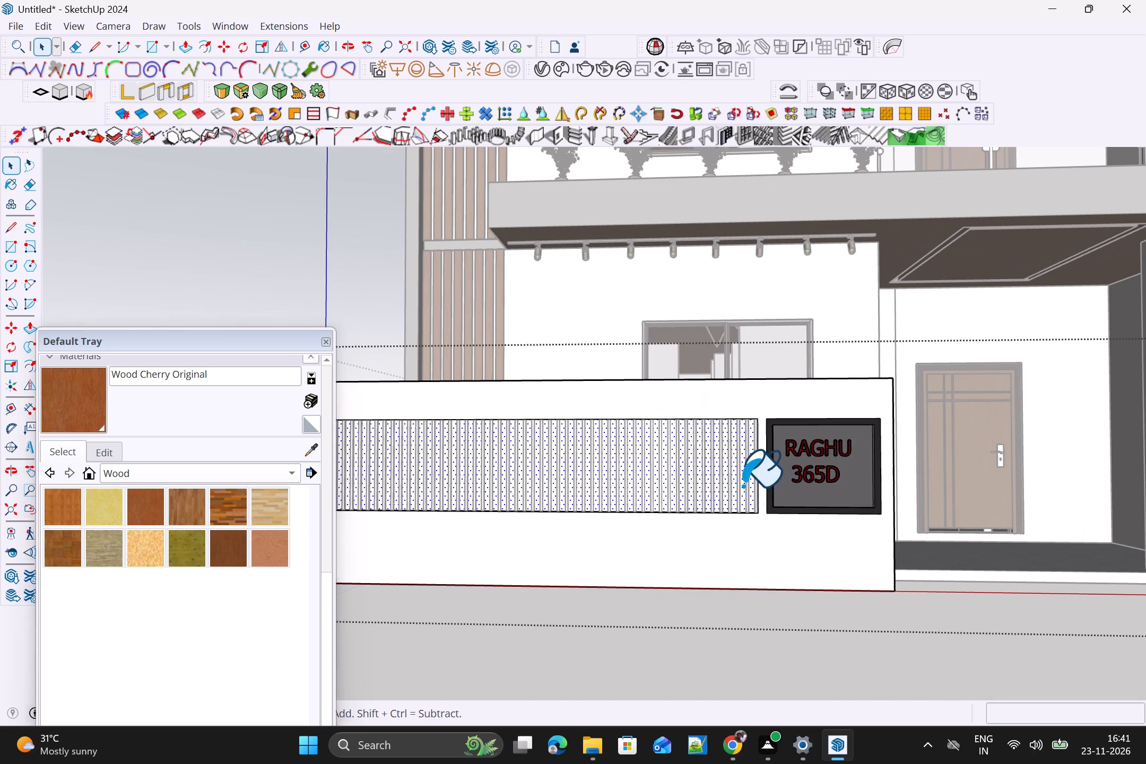
left_click(750, 472)
scroll(749, 472, "up", 3)
scroll(749, 472, "down", 6)
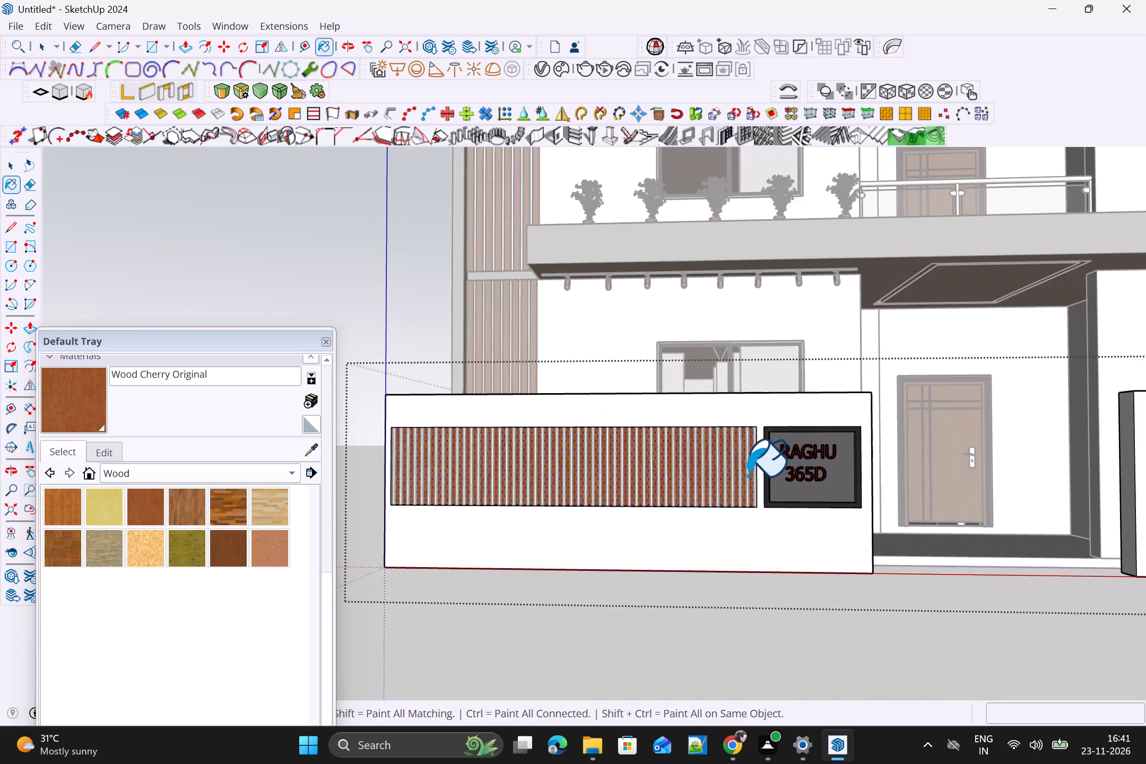
scroll(747, 475, "down", 4)
key("space")
left_click(472, 512)
Examine the slatted recess, nameplate and outer walls against the building's front elevation from near and far.
scroll(470, 506, "up", 3)
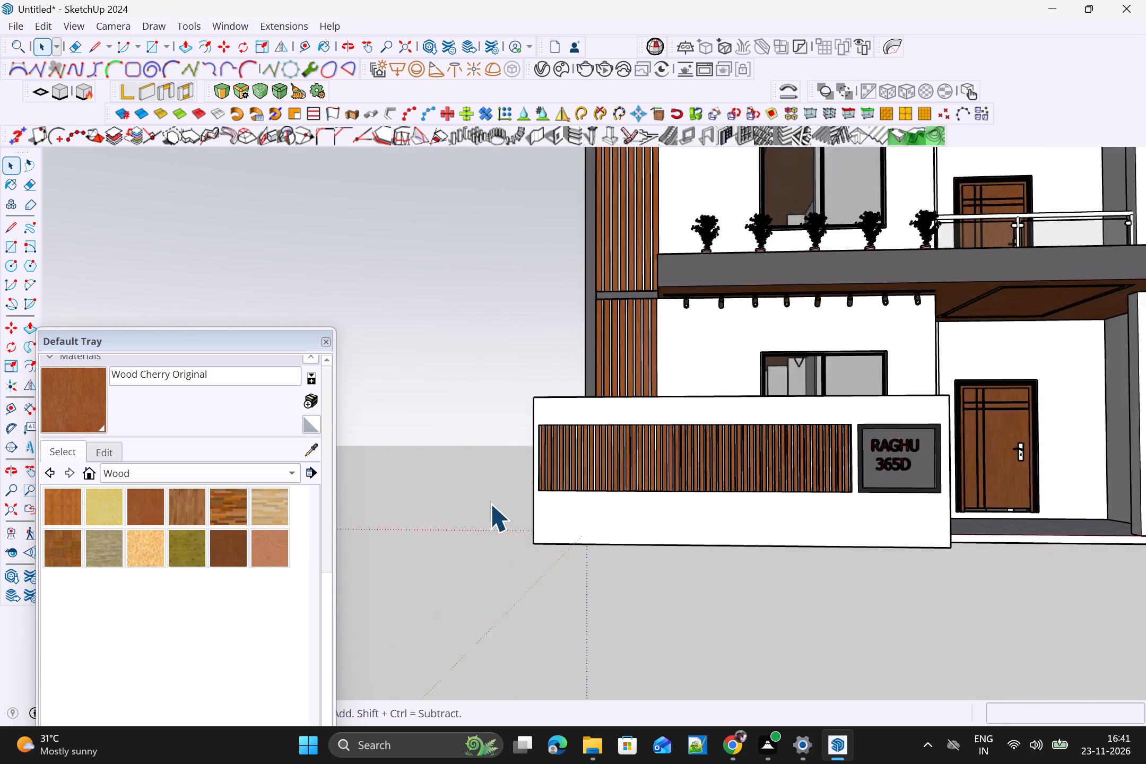
scroll(584, 506, "up", 3)
scroll(650, 501, "down", 3)
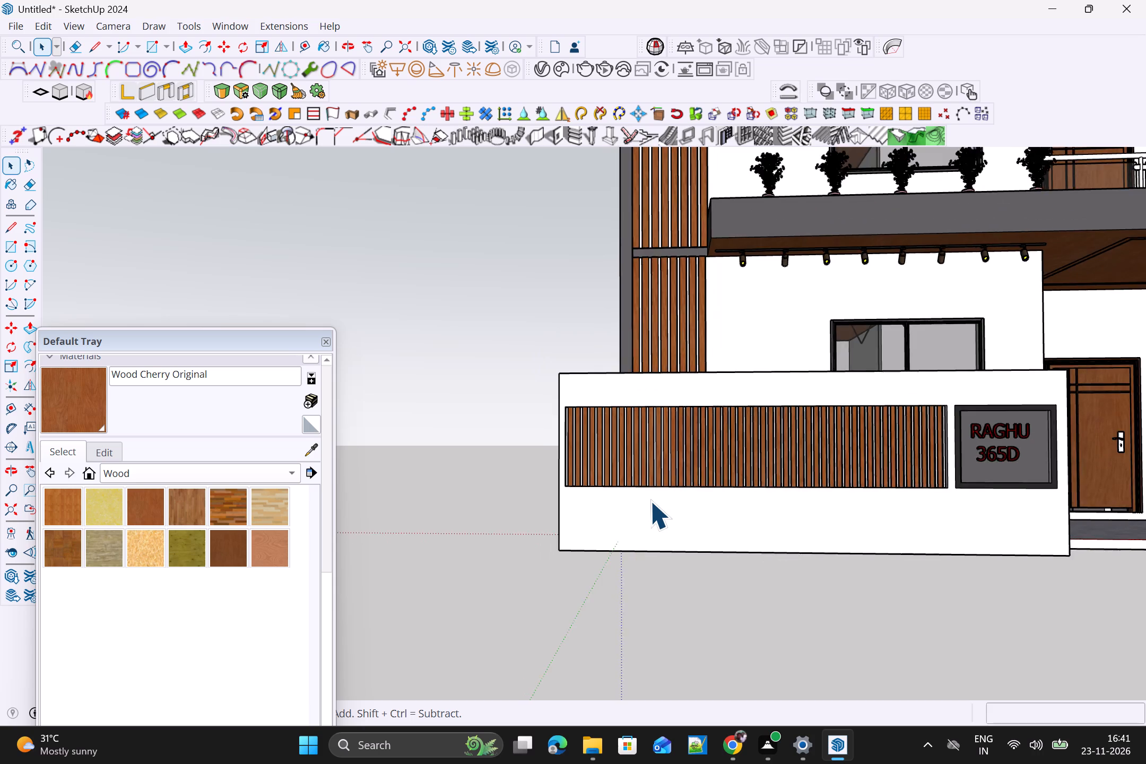
scroll(650, 501, "down", 4)
scroll(1013, 511, "up", 4)
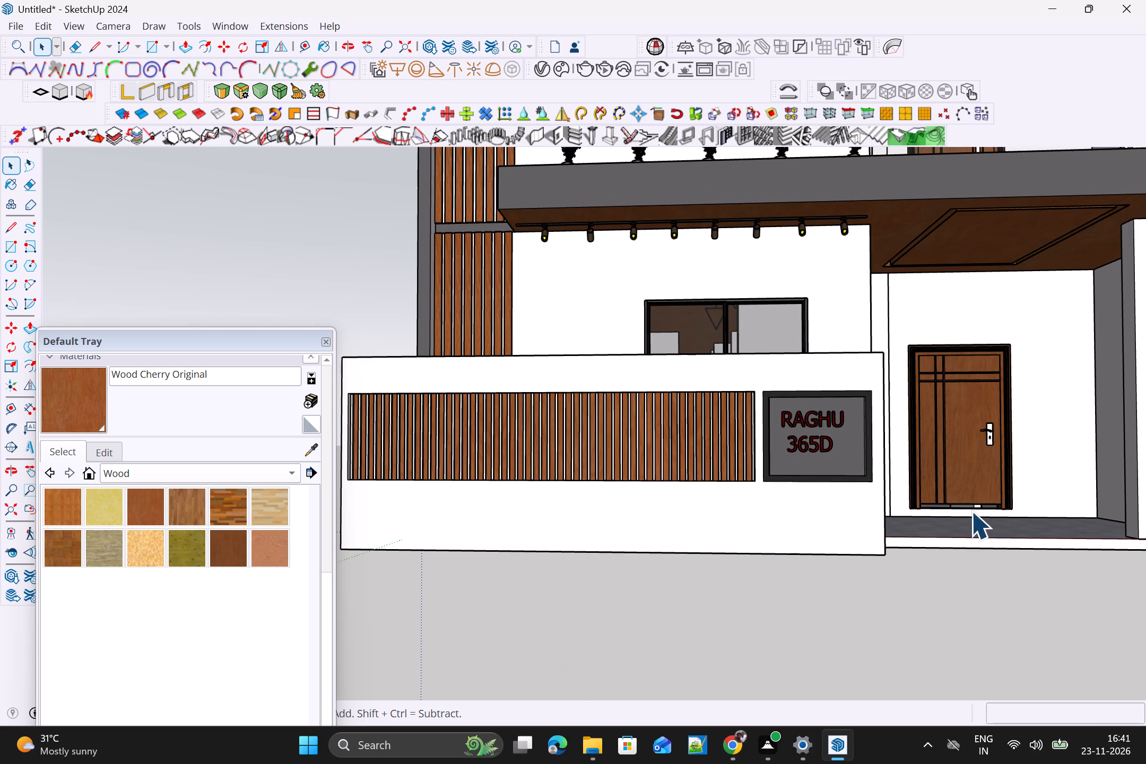
scroll(690, 514, "down", 9)
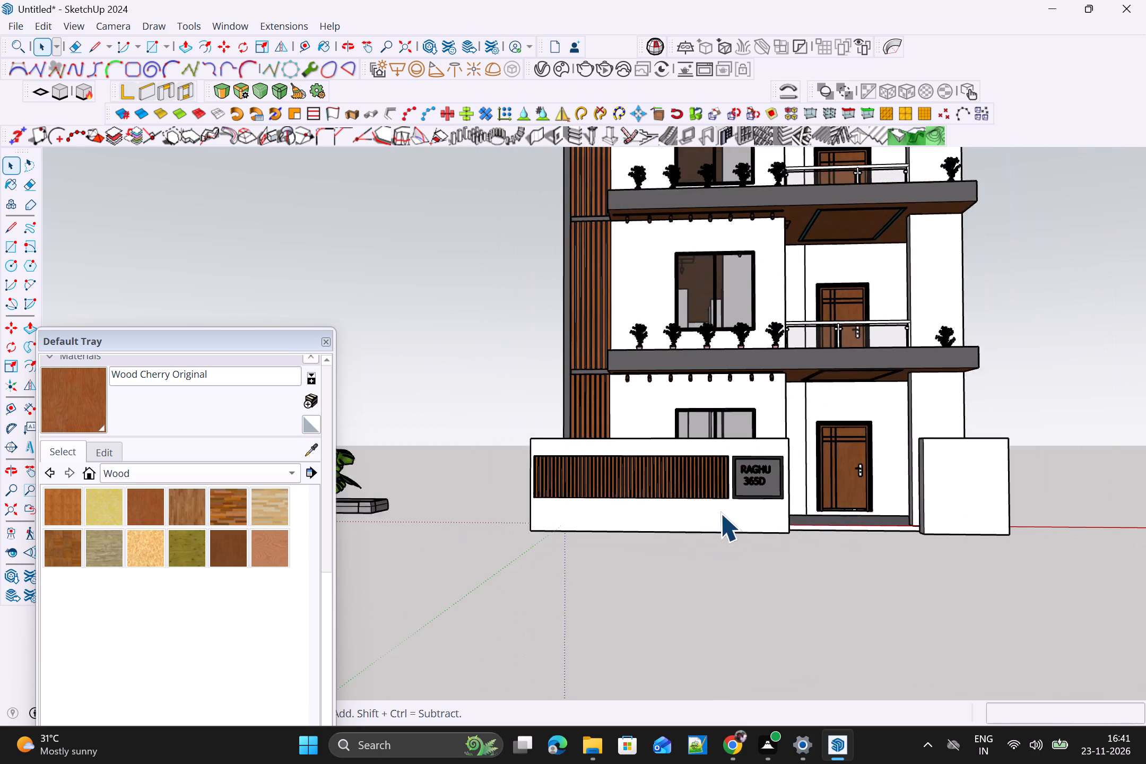
scroll(780, 521, "up", 3)
middle_click_drag(779, 529, 775, 598)
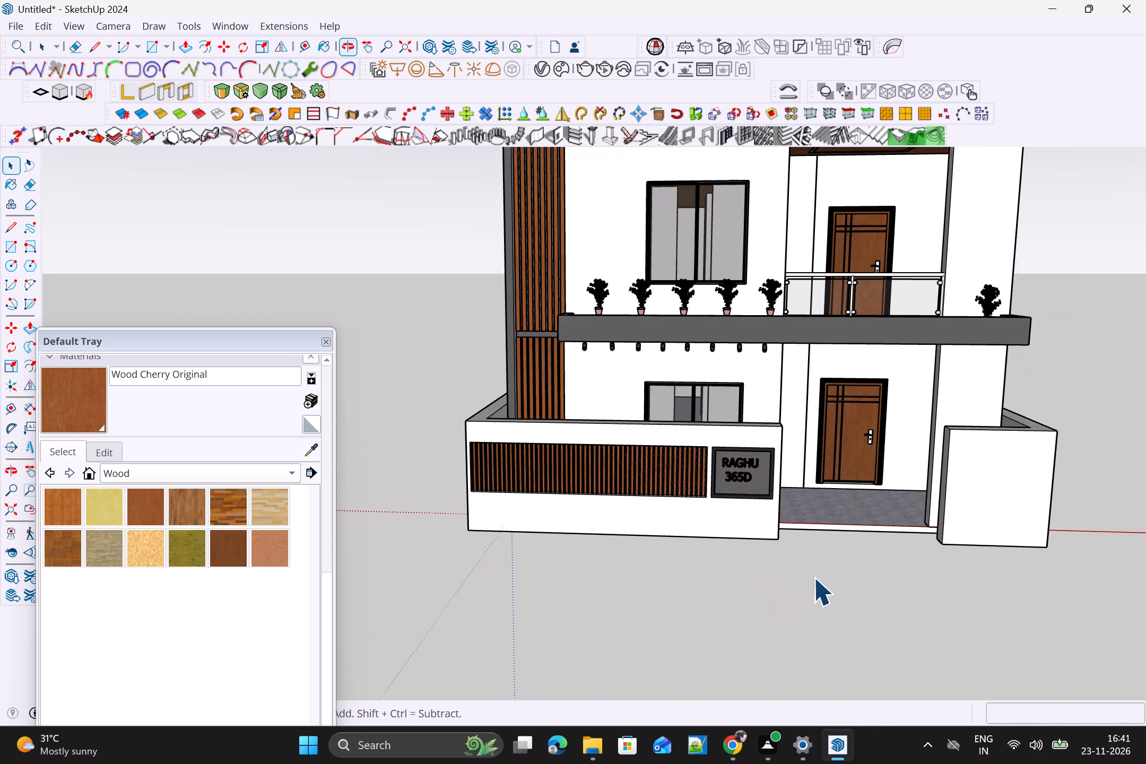
scroll(821, 574, "down", 9)
scroll(850, 567, "up", 6)
scroll(873, 576, "down", 1)
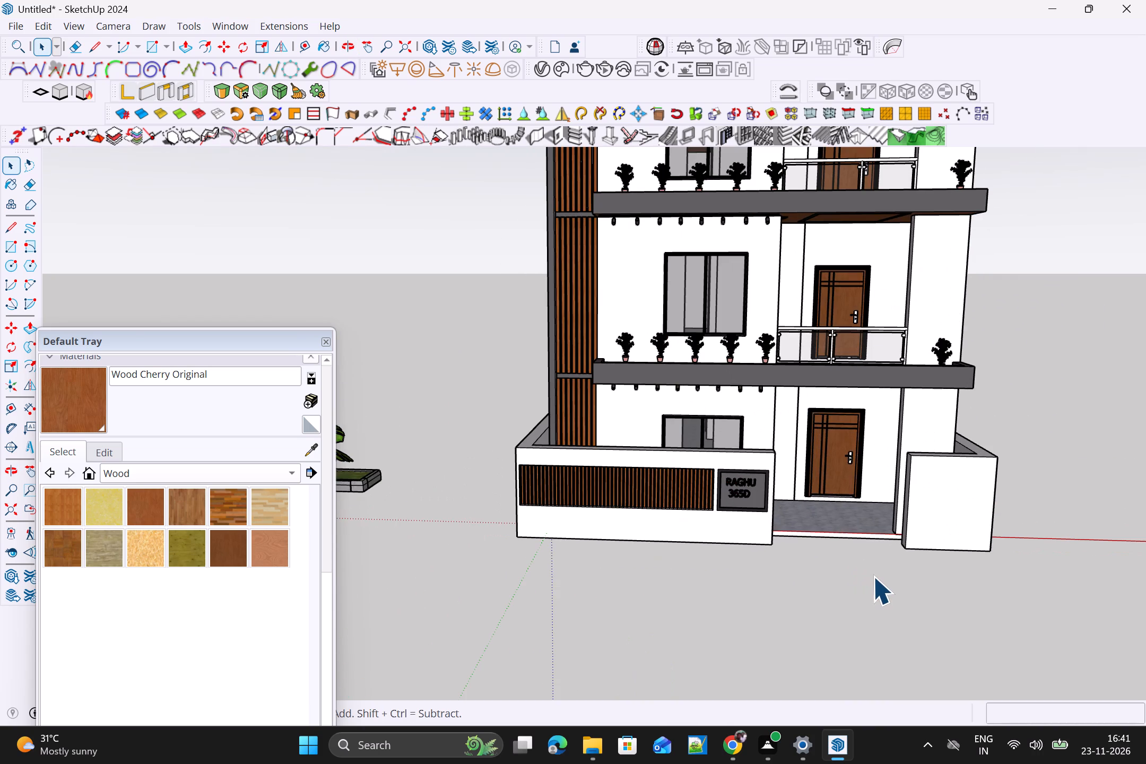
scroll(873, 576, "down", 1)
scroll(736, 570, "down", 2)
scroll(730, 569, "up", 3)
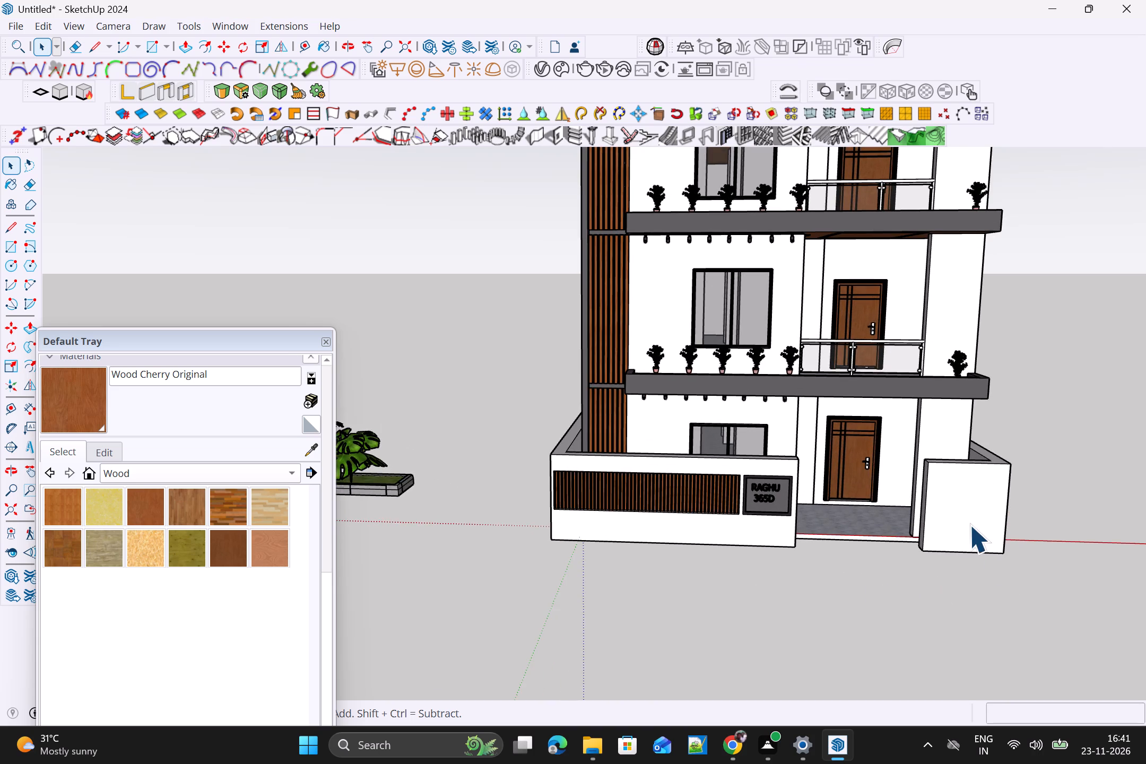
scroll(967, 522, "up", 4)
middle_click_drag(1003, 506, 1022, 431)
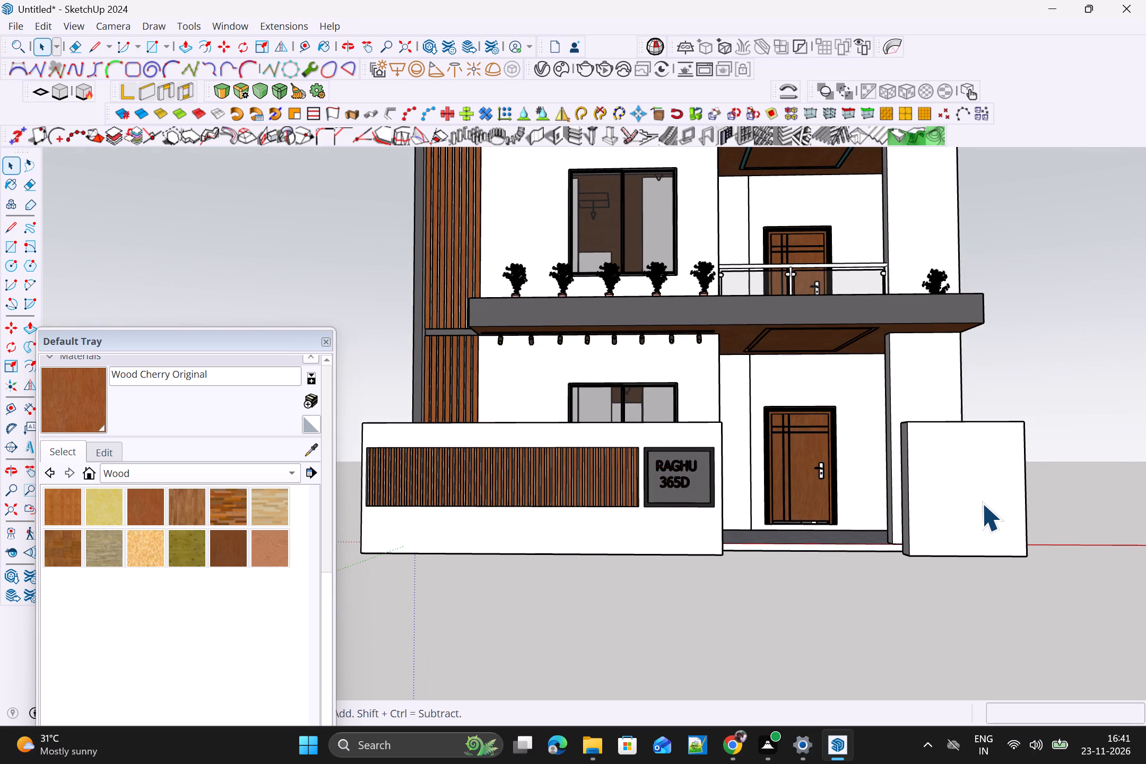
scroll(982, 503, "down", 3)
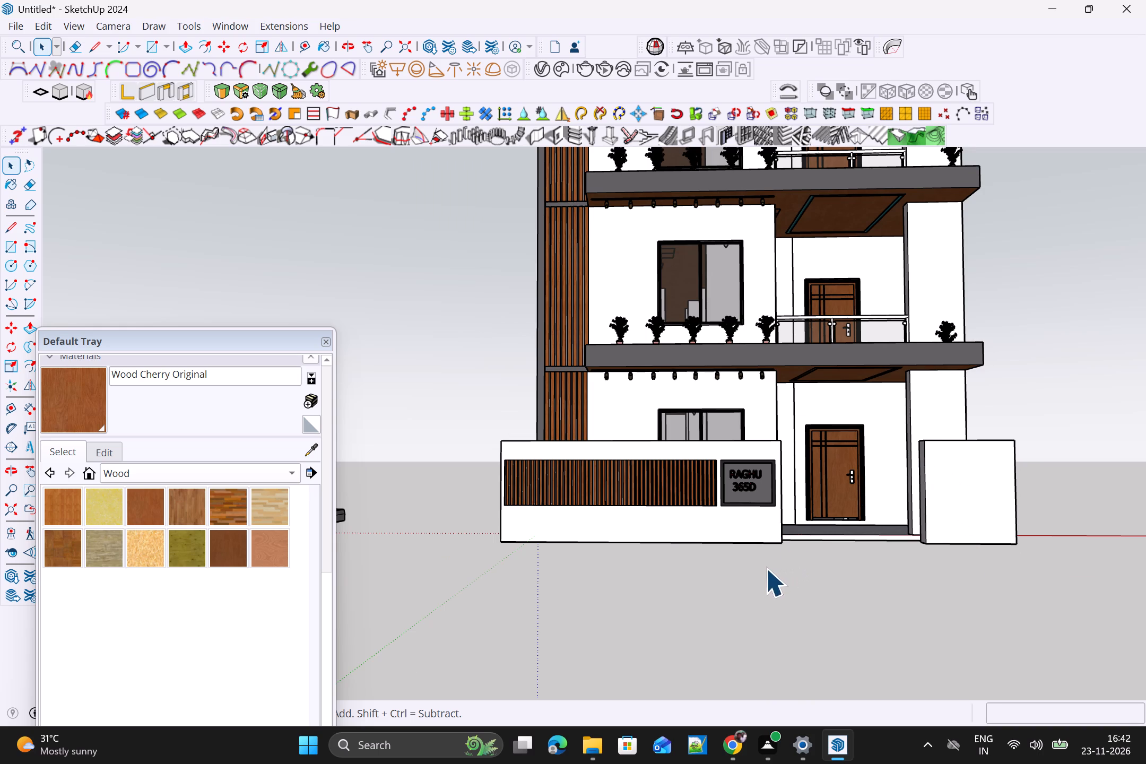
Open the outer wall group, select the slatted wall's front face and bring up the Colors-Named library for painting.
scroll(627, 529, "up", 3)
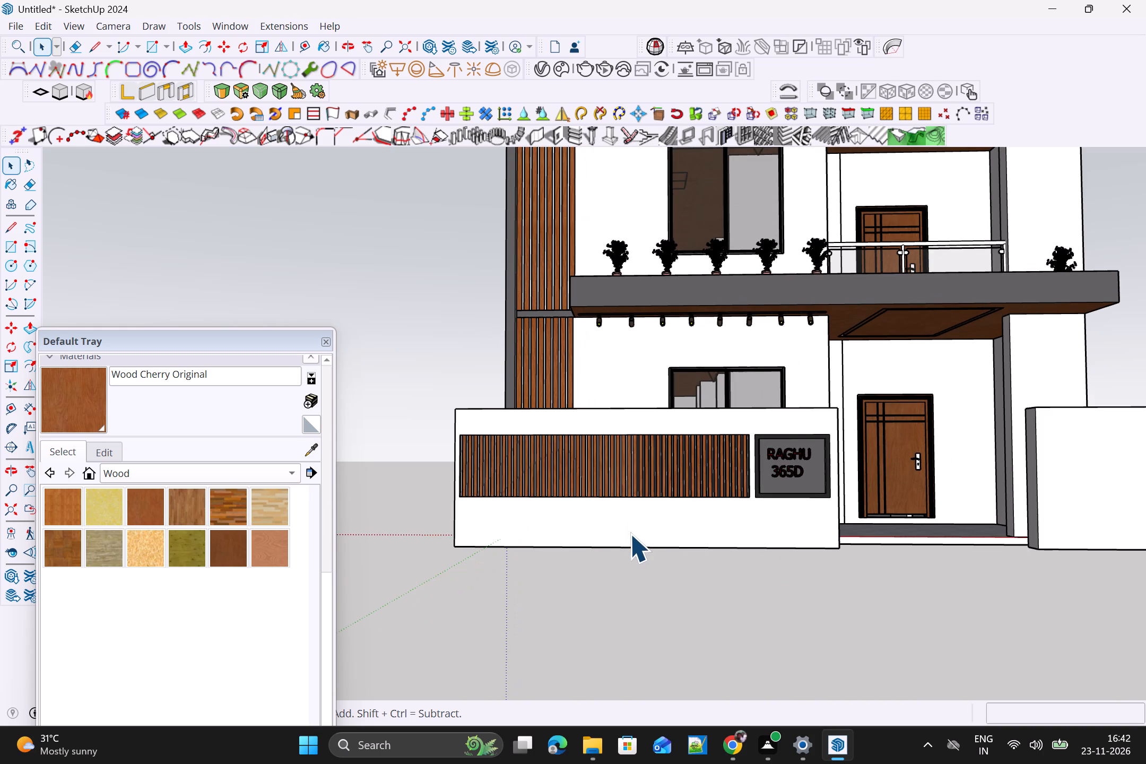
left_click(632, 536)
double_click(638, 523)
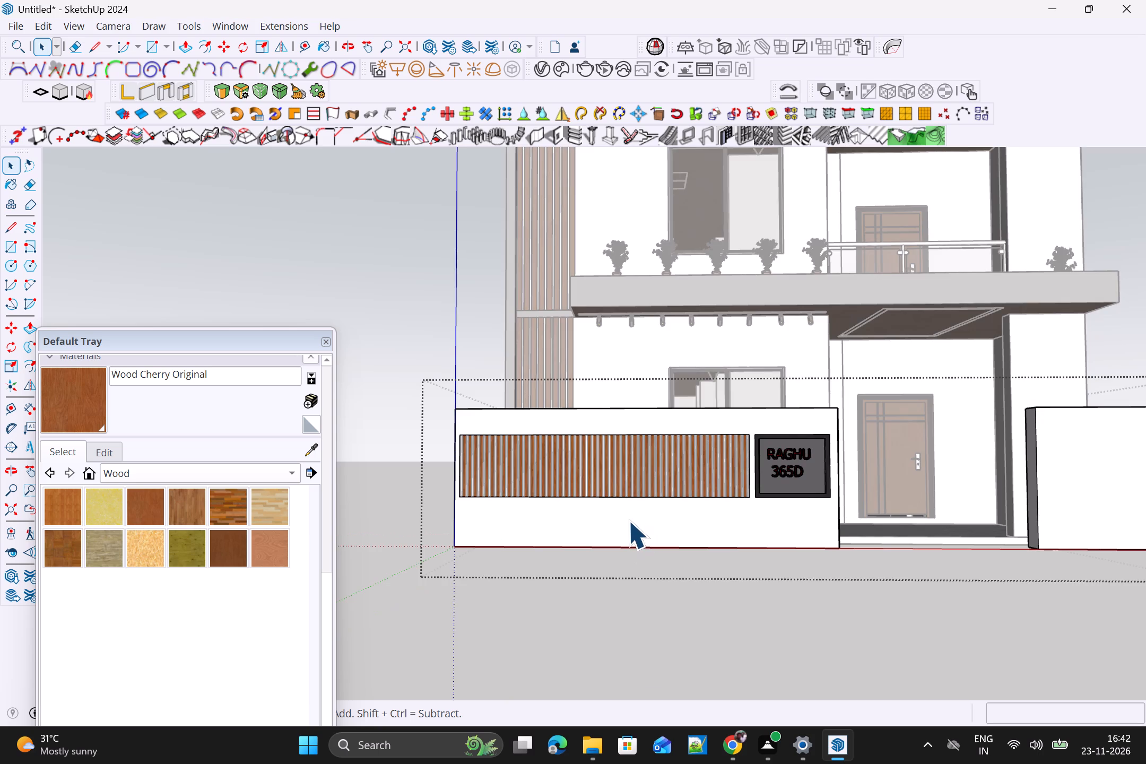
left_click(628, 520)
key("b")
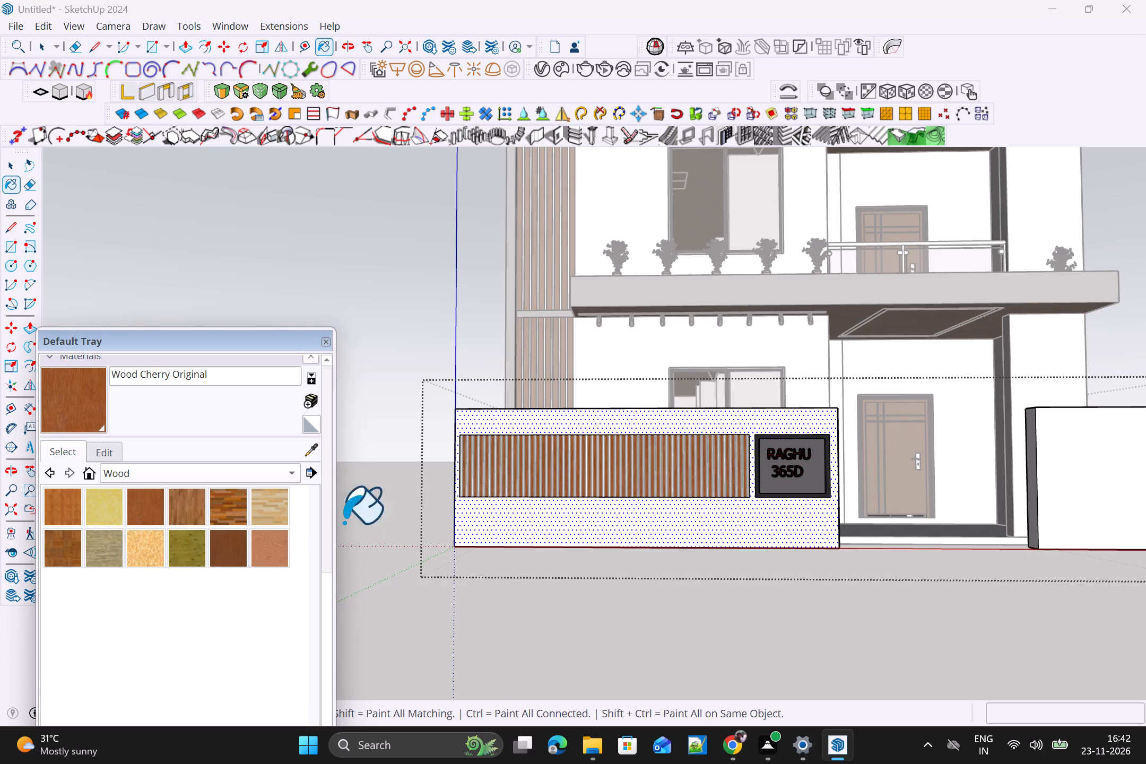
left_click(247, 472)
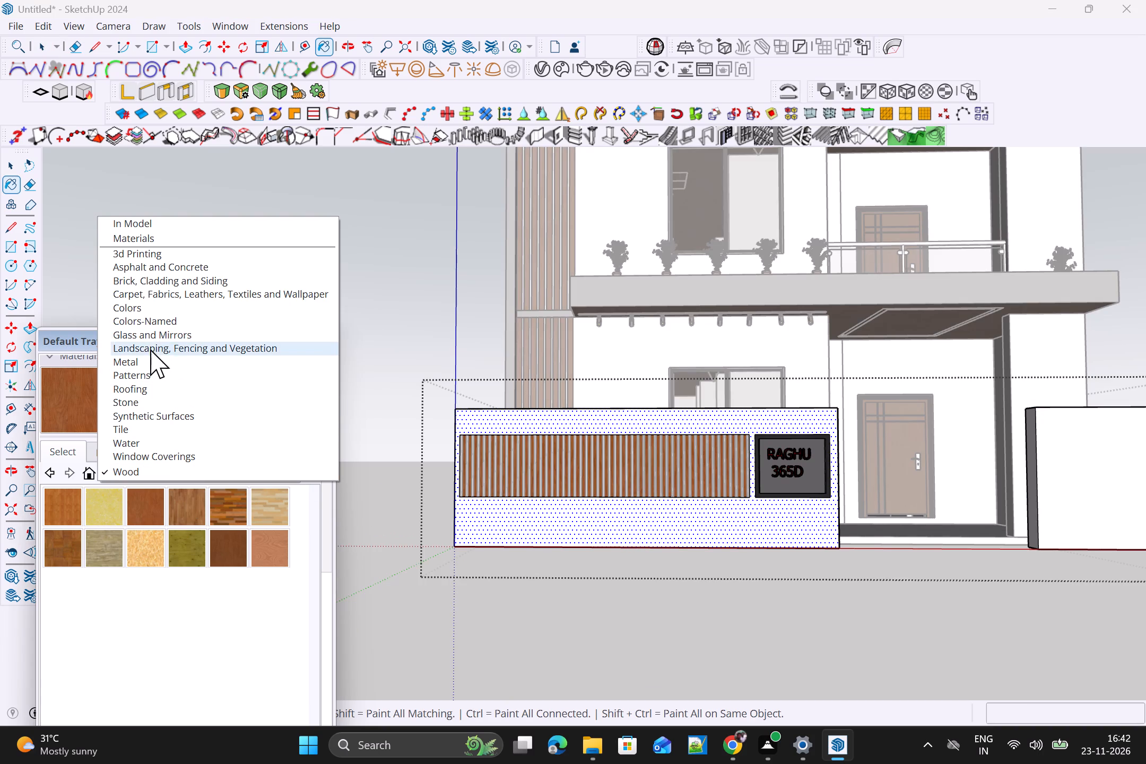
left_click(160, 320)
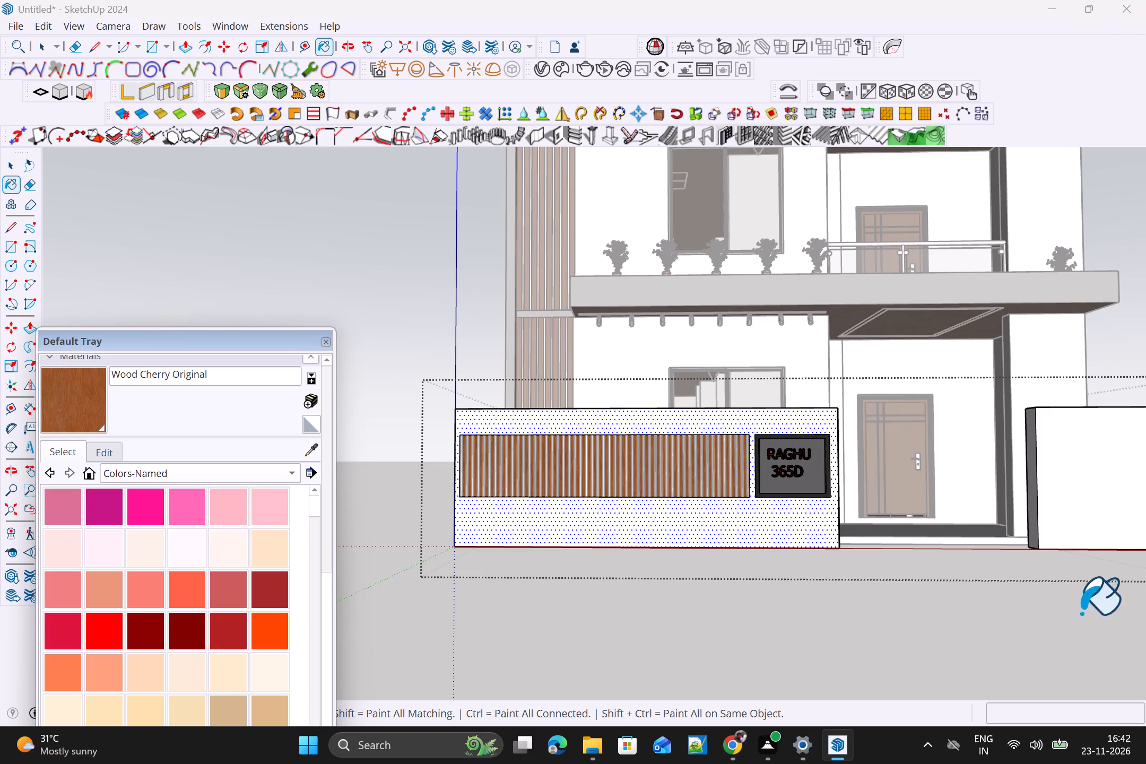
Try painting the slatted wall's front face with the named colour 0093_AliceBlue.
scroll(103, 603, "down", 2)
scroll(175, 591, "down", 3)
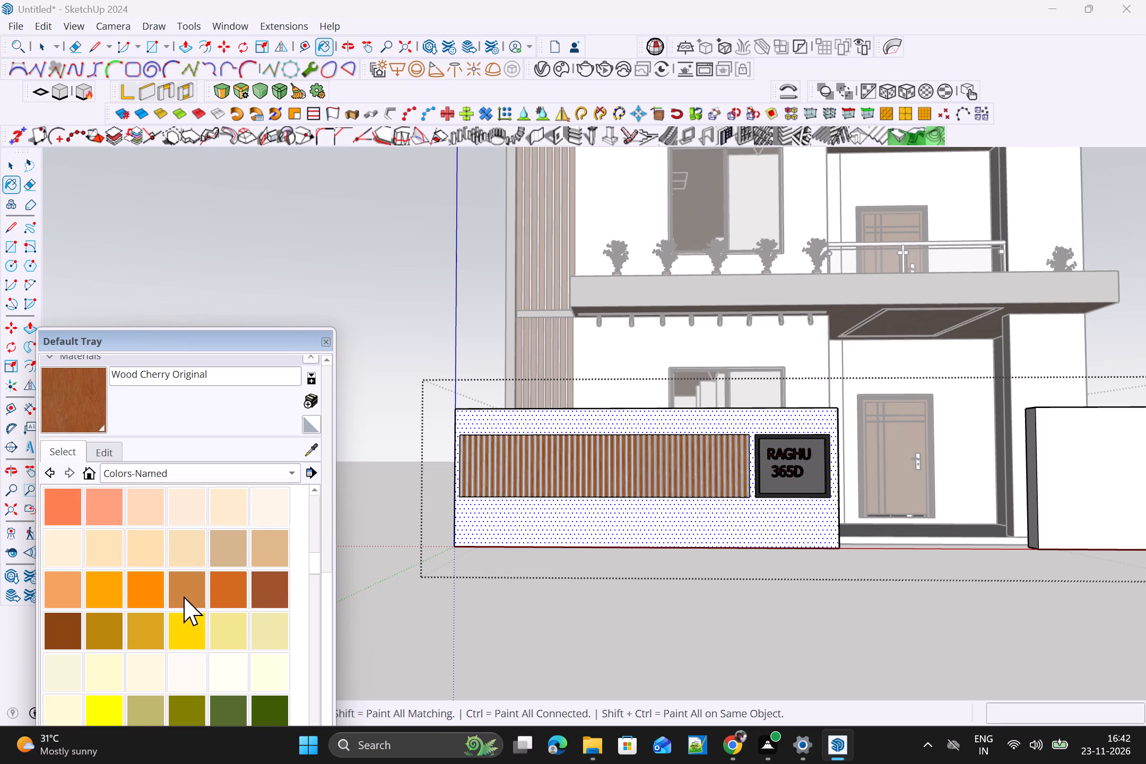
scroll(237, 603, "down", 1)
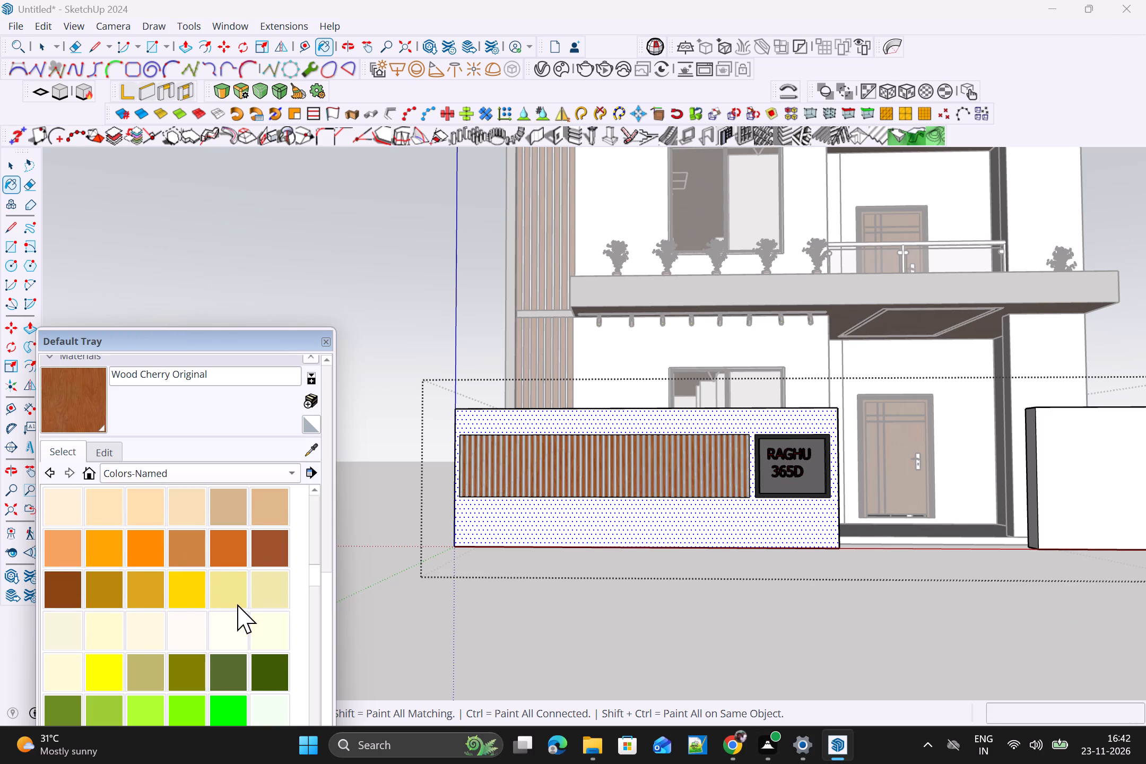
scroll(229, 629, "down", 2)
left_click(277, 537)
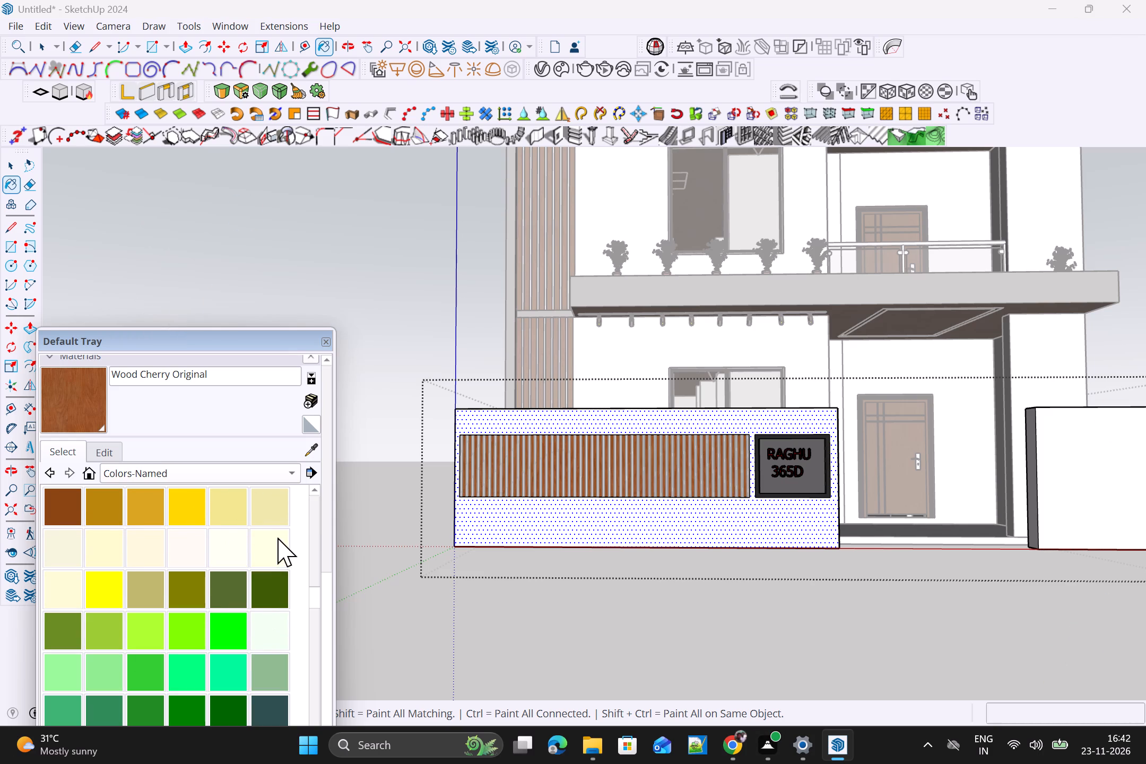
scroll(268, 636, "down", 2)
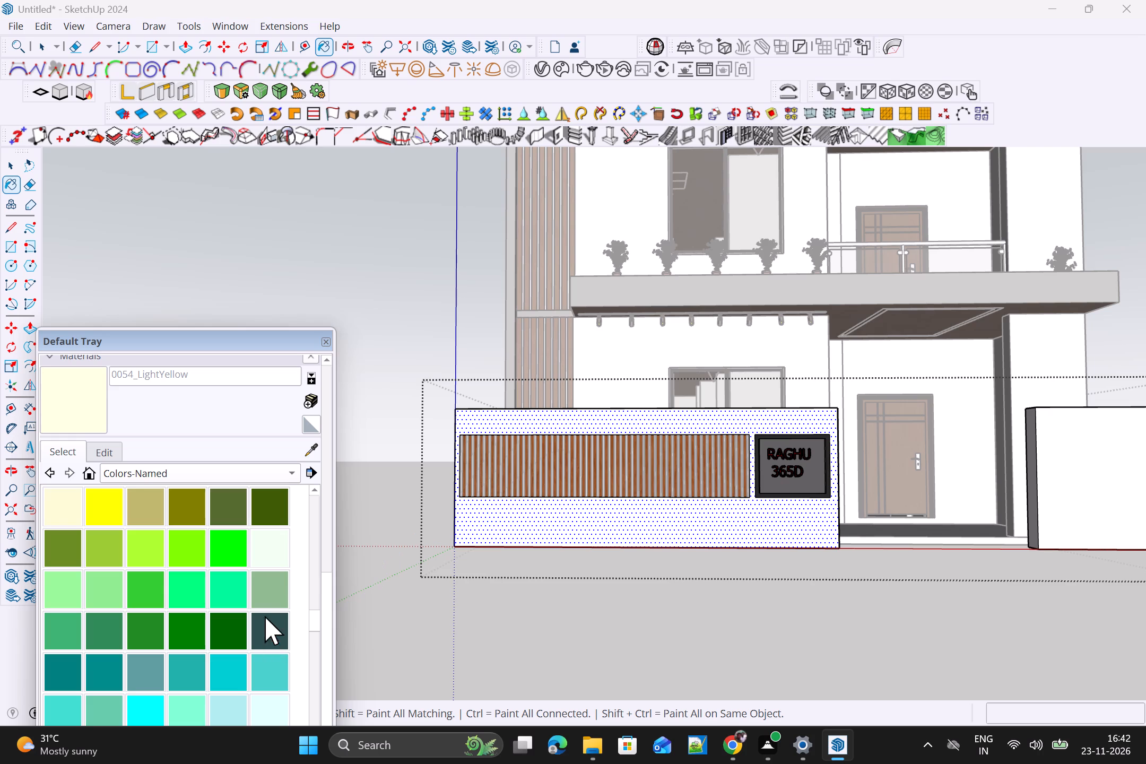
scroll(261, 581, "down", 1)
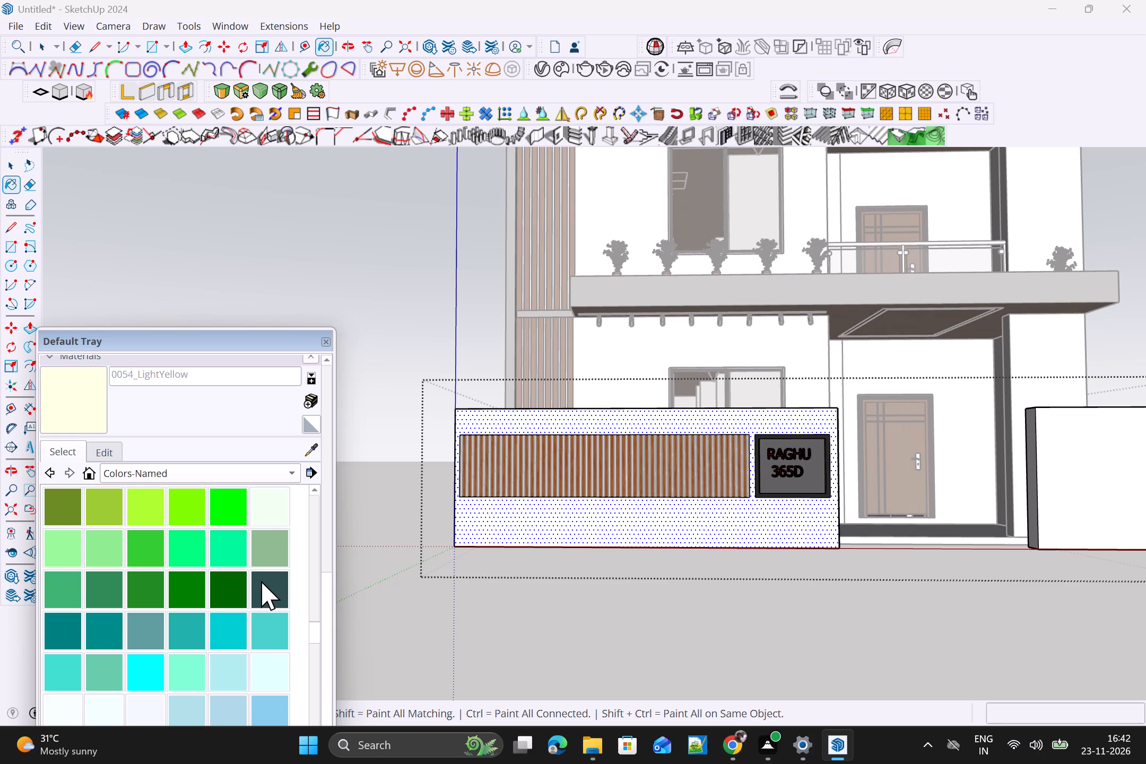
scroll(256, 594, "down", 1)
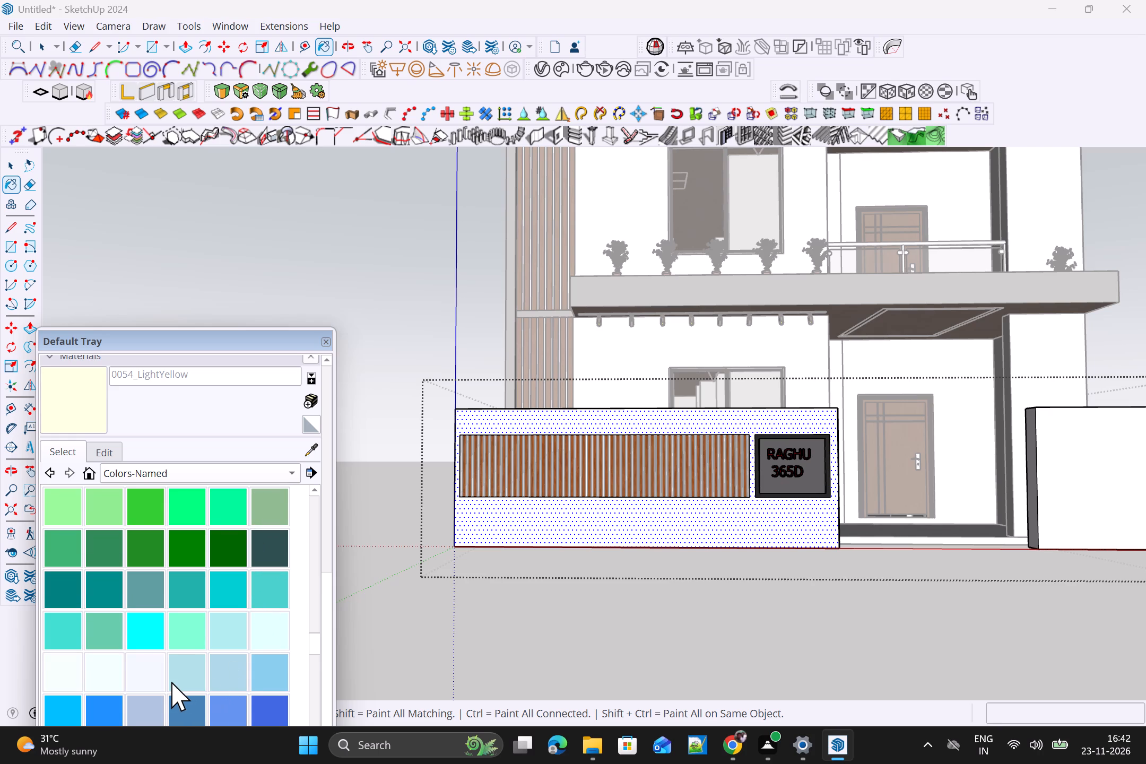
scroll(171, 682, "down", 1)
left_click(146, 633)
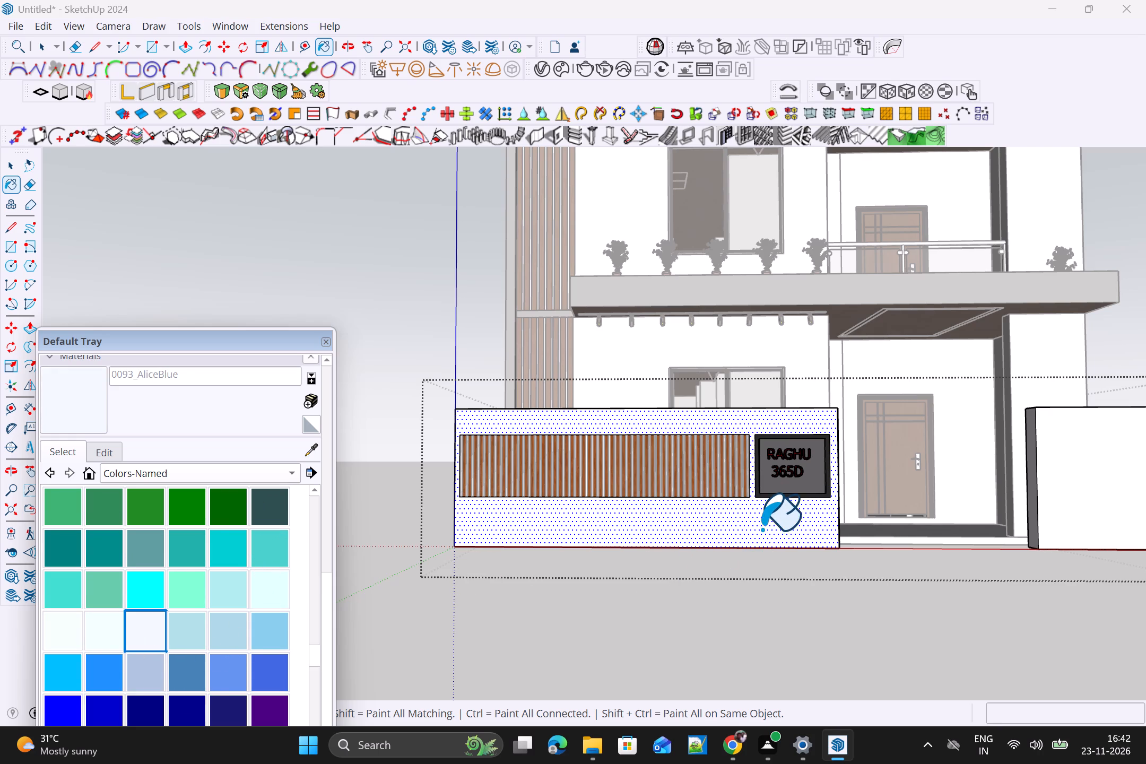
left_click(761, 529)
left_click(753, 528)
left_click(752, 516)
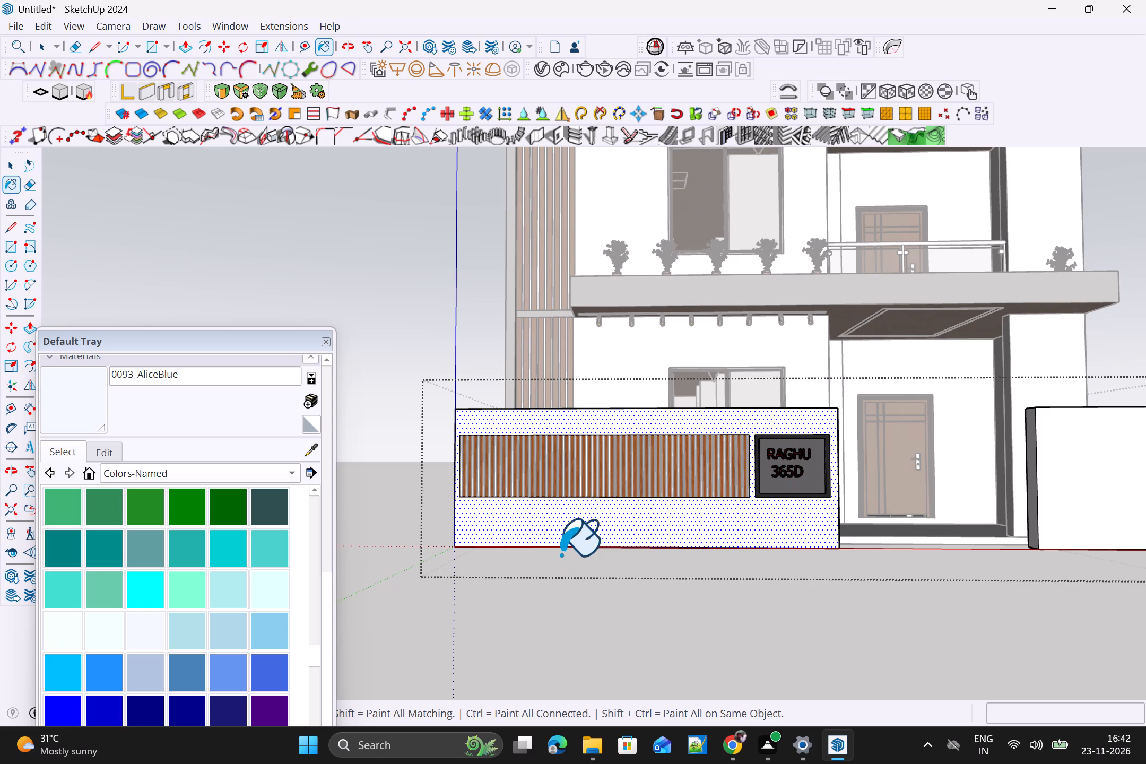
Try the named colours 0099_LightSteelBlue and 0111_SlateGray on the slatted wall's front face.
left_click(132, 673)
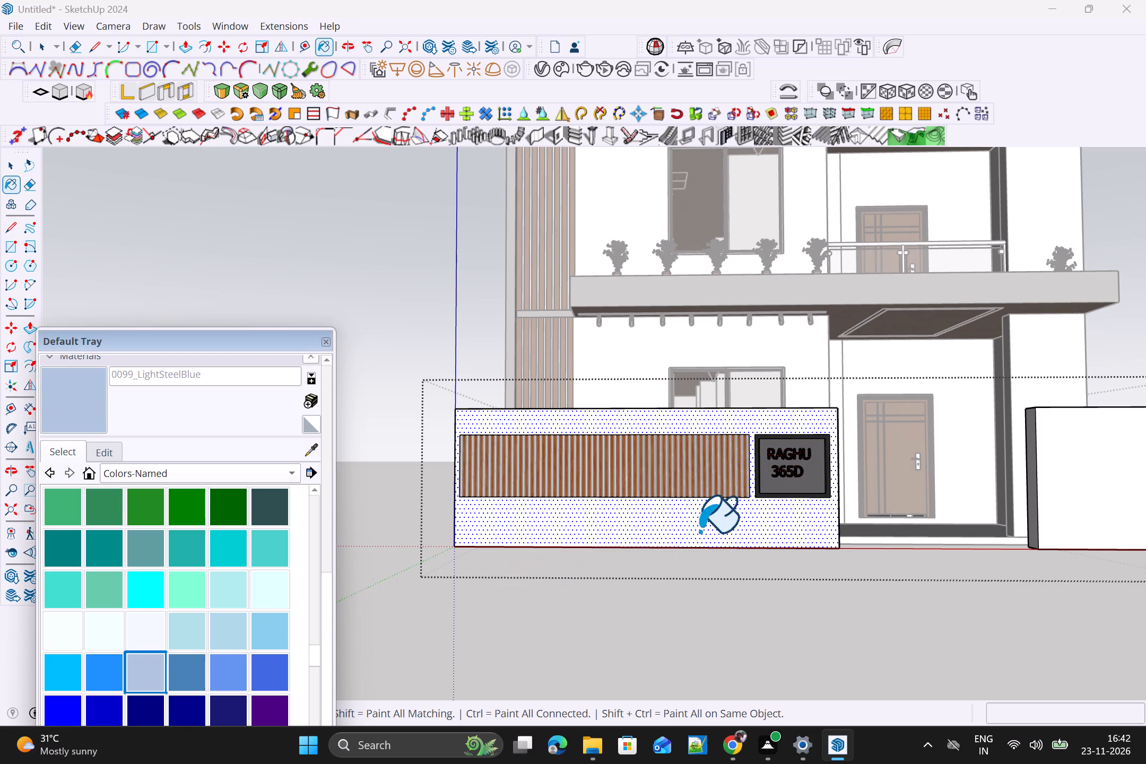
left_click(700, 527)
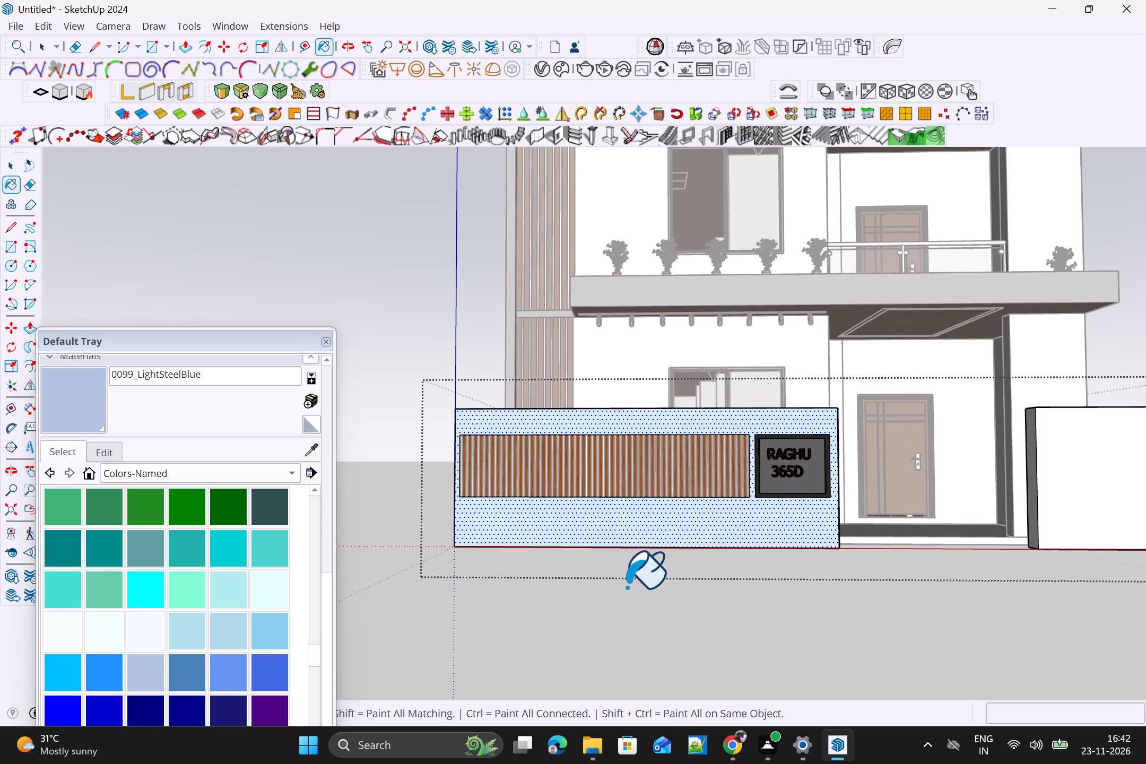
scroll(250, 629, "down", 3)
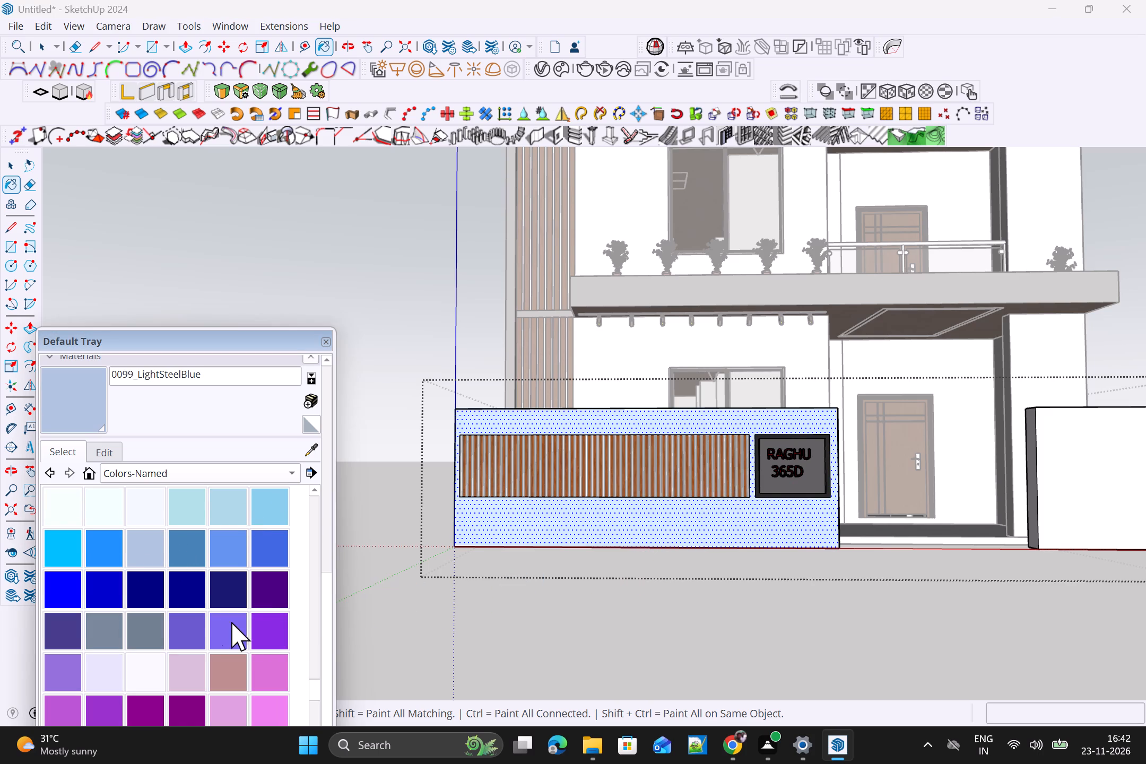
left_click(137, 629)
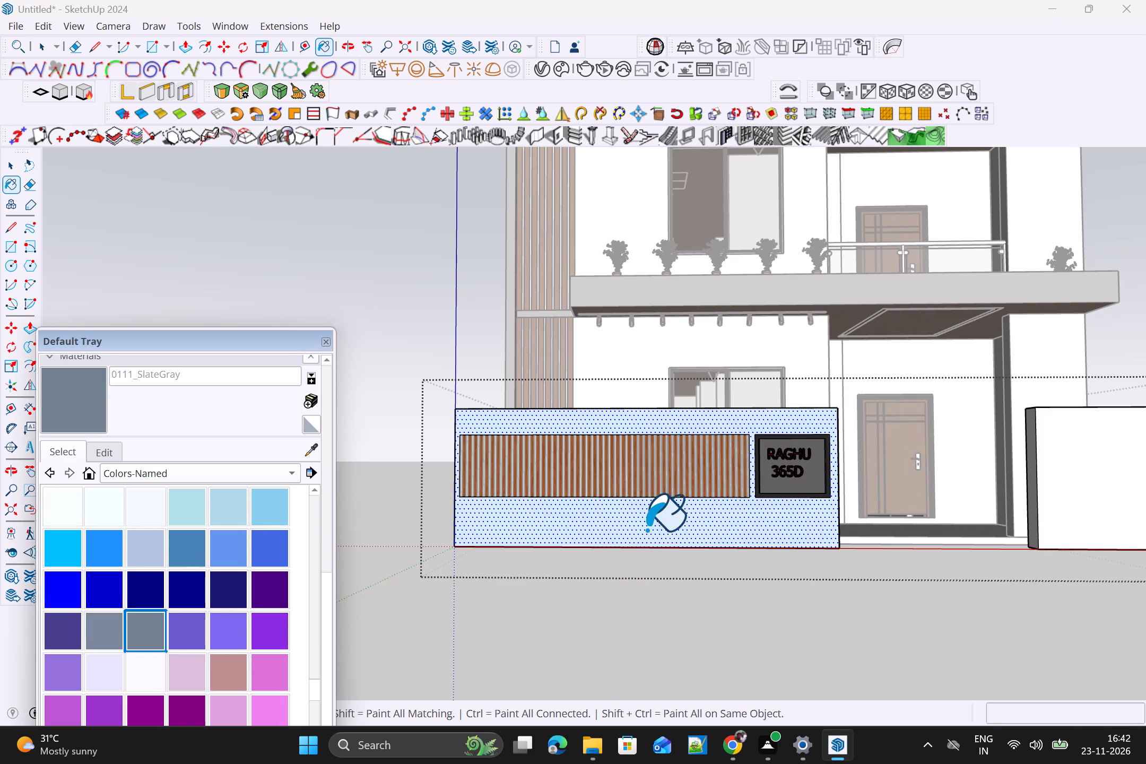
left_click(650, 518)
Paint the front faces of the slatted wall and the short outer wall with 0132_LightGray, and leave the group.
scroll(76, 611, "down", 3)
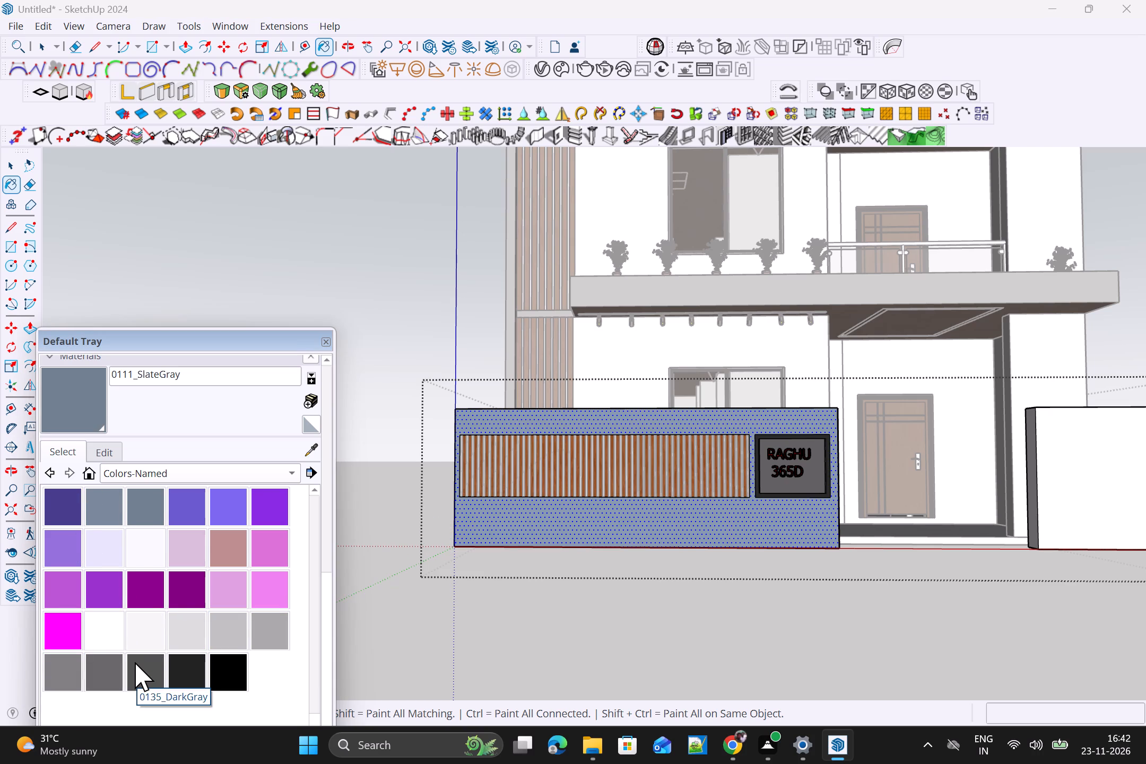
left_click(287, 629)
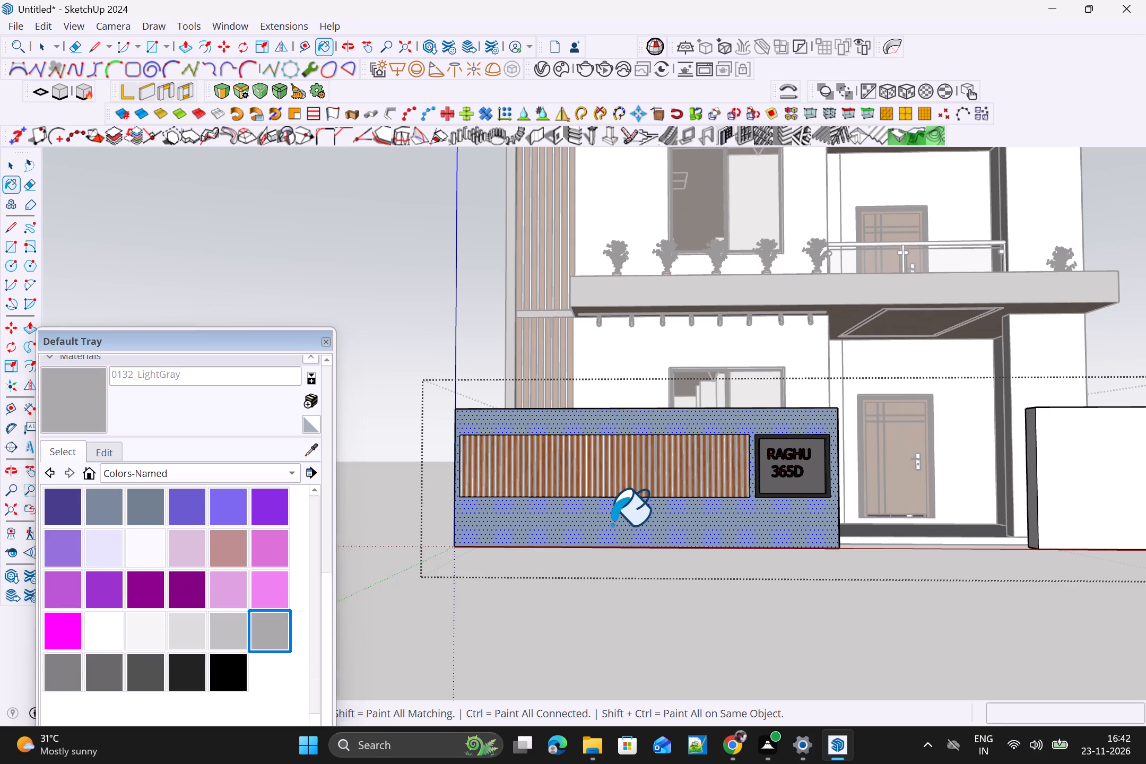
left_click(611, 525)
scroll(605, 526, "down", 6)
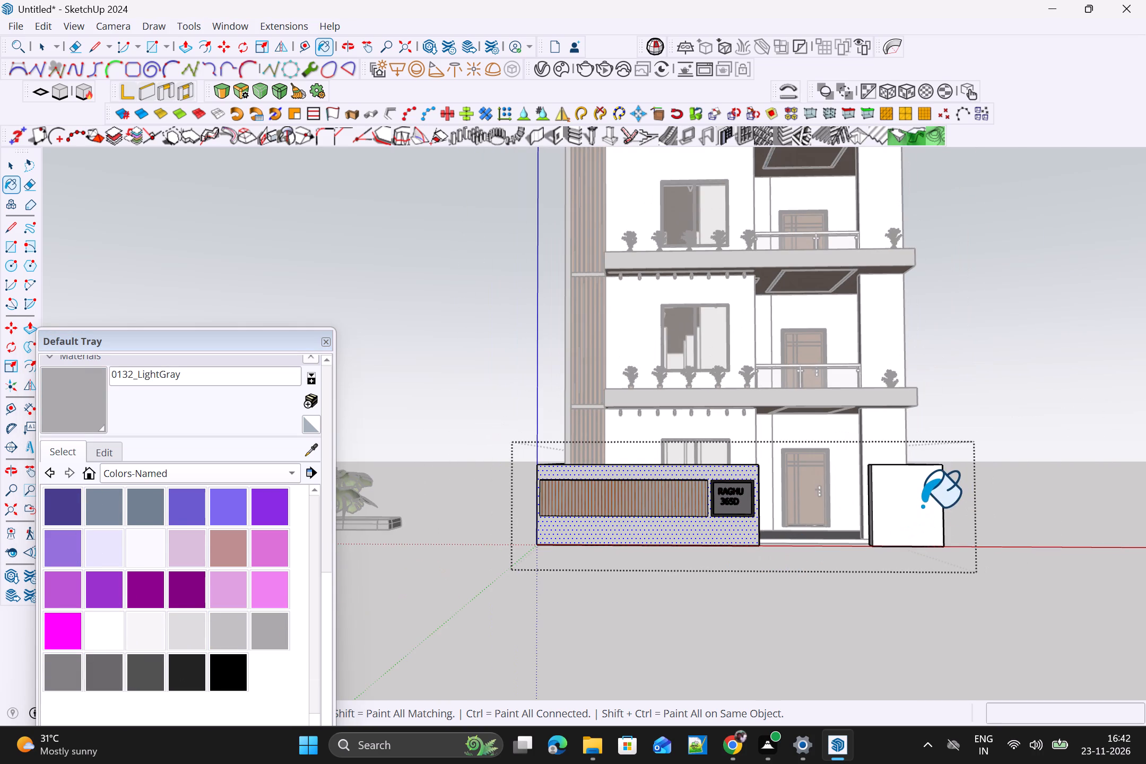
left_click(918, 505)
scroll(928, 520, "down", 4)
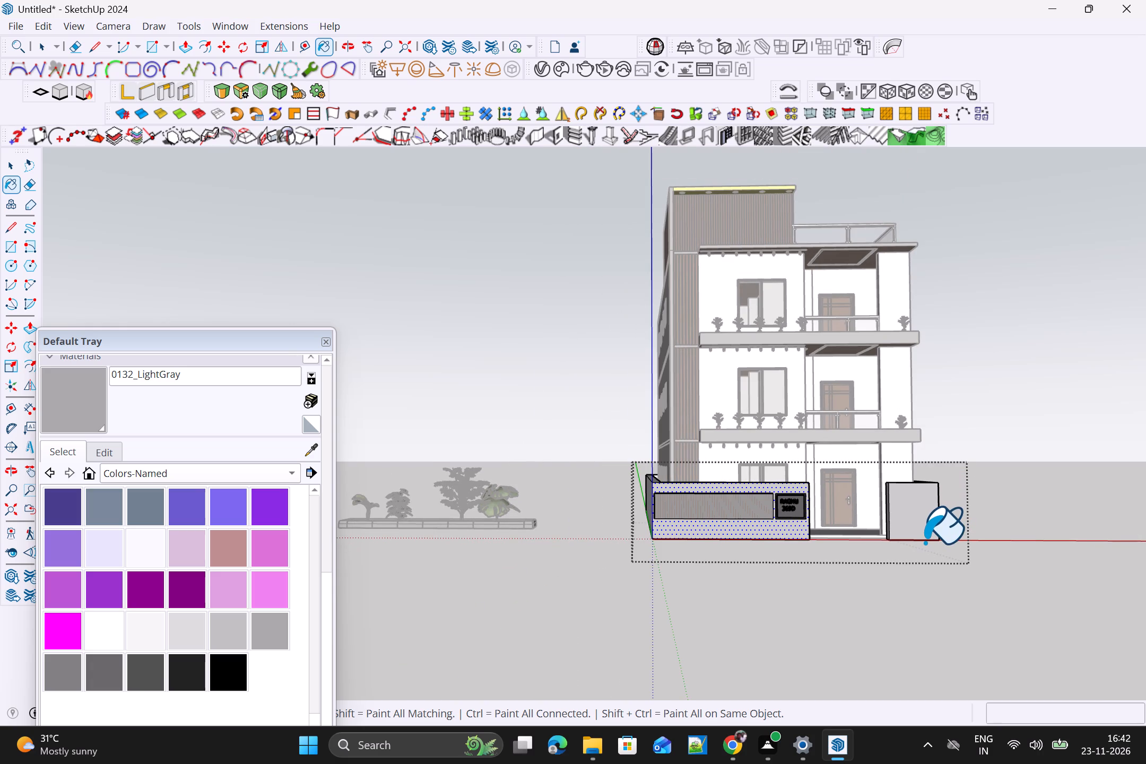
key("space")
left_click(1012, 537)
Examine the outer walls' grey colour against the building's front elevation from near and far.
scroll(991, 558, "up", 3)
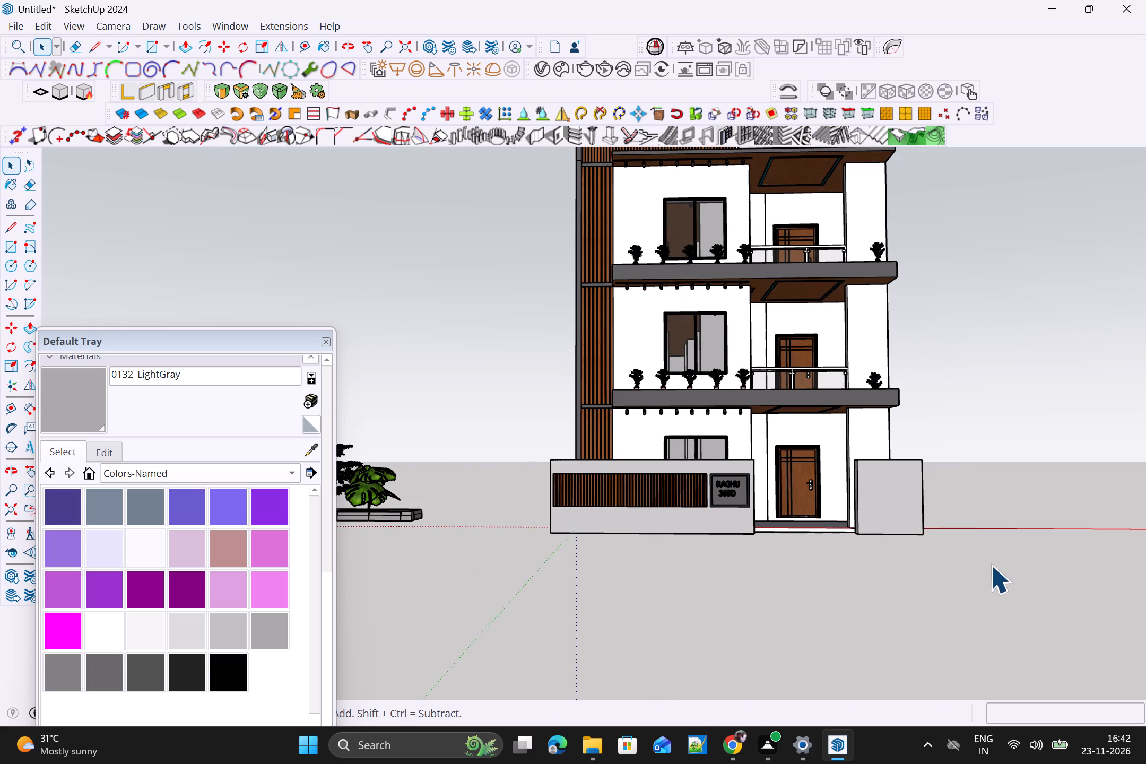
scroll(991, 567, "up", 4)
scroll(990, 567, "down", 6)
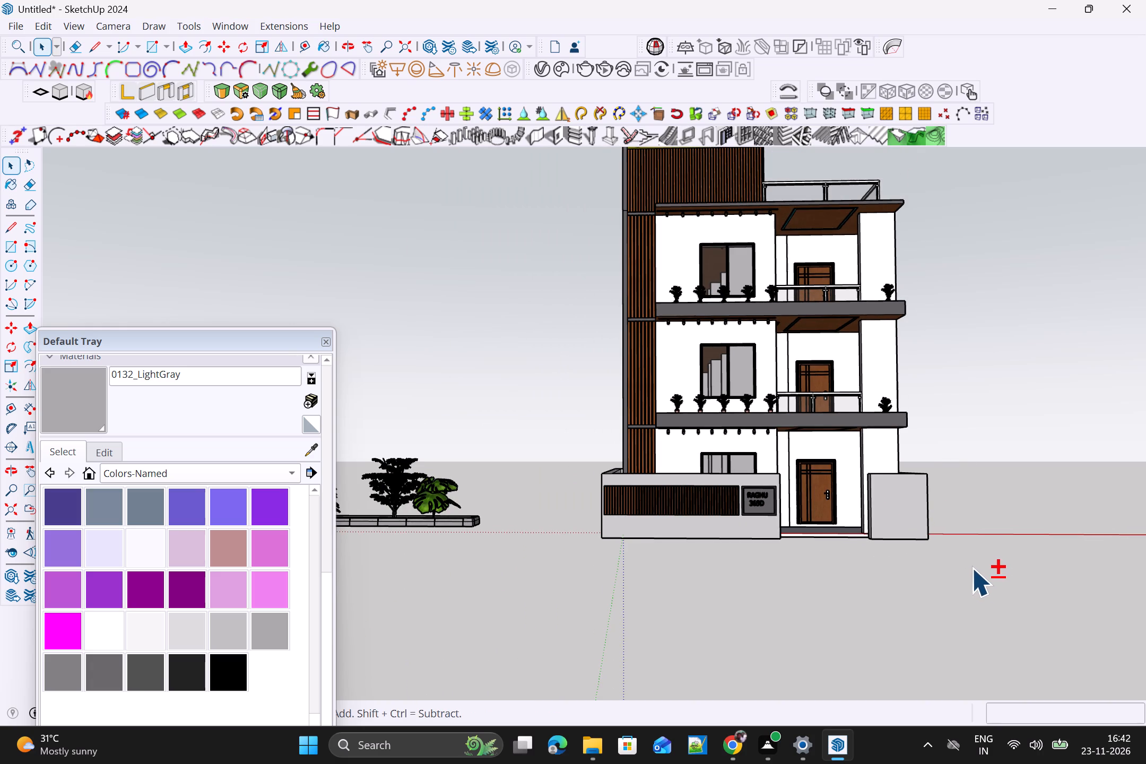
middle_click_drag(964, 577, 907, 631, "shift")
scroll(922, 620, "up", 4)
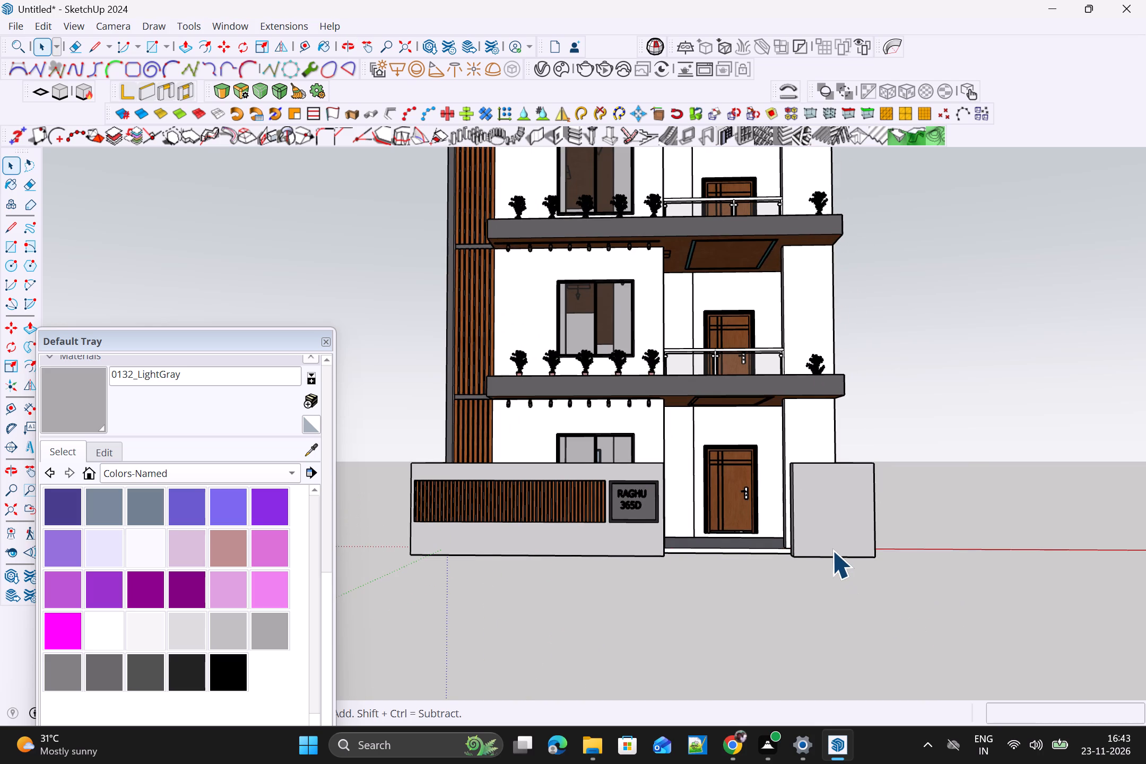
scroll(834, 550, "down", 3)
scroll(922, 579, "up", 2)
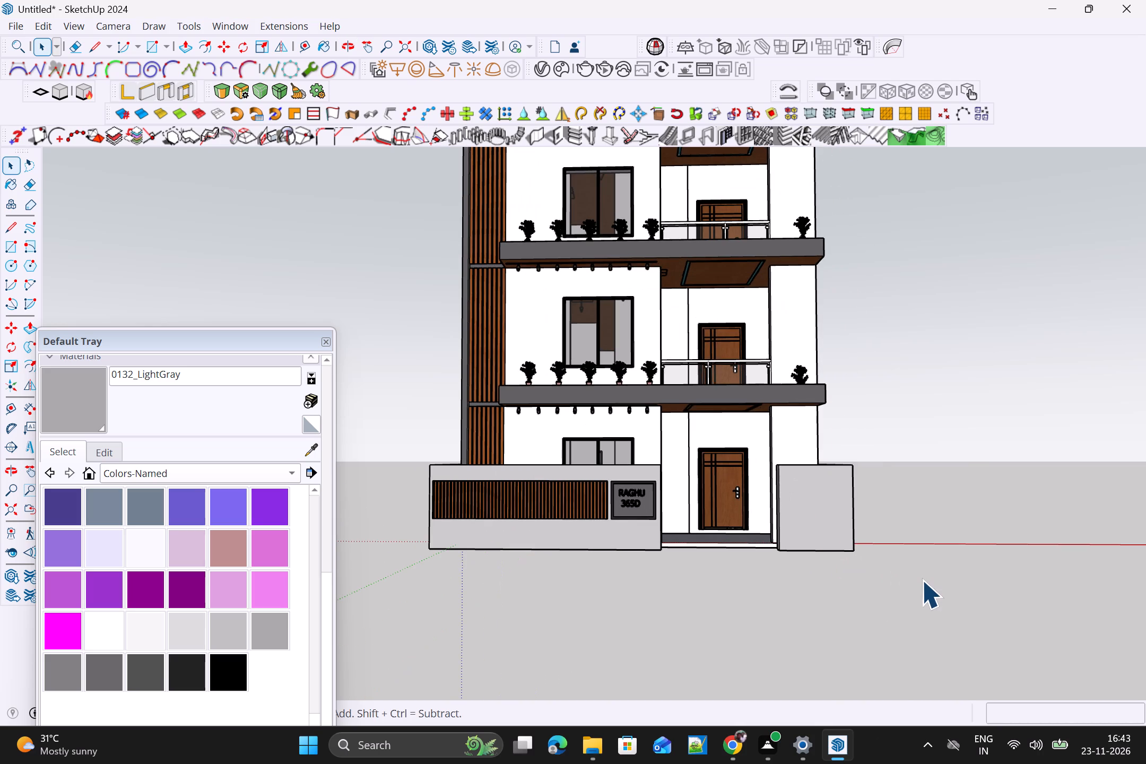
scroll(922, 580, "up", 2)
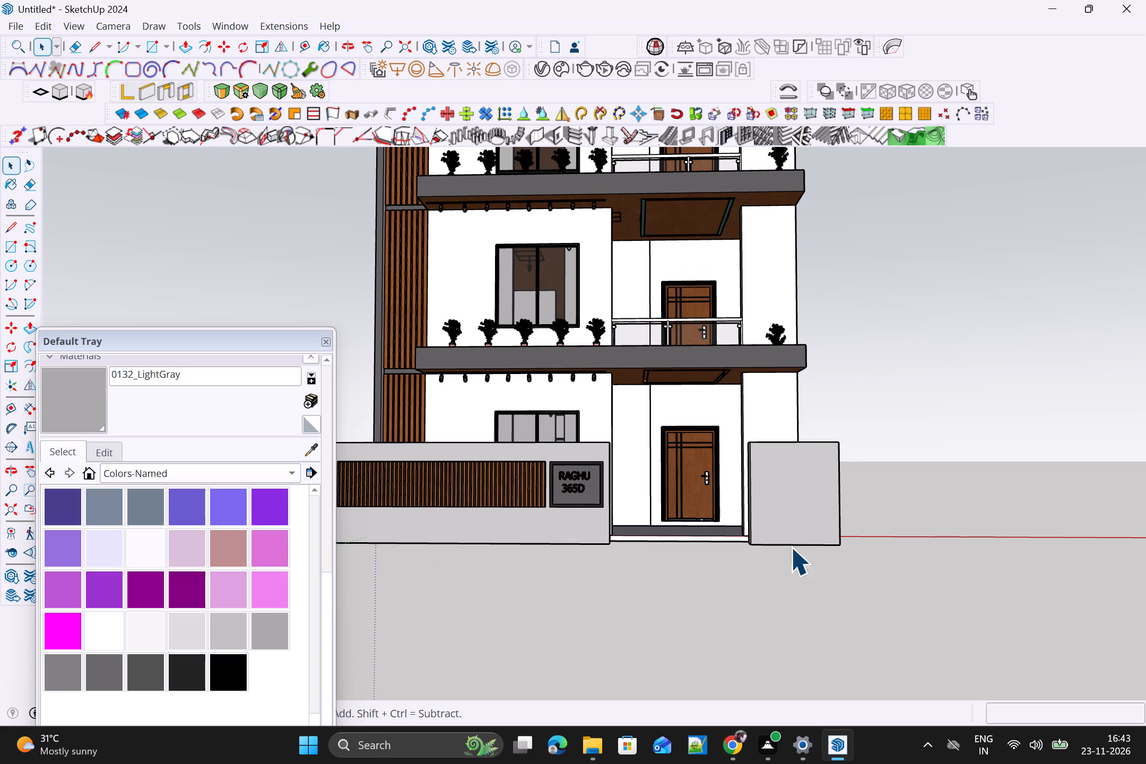
scroll(732, 434, "down", 3)
scroll(572, 447, "down", 3)
scroll(584, 489, "down", 3)
scroll(424, 484, "up", 3)
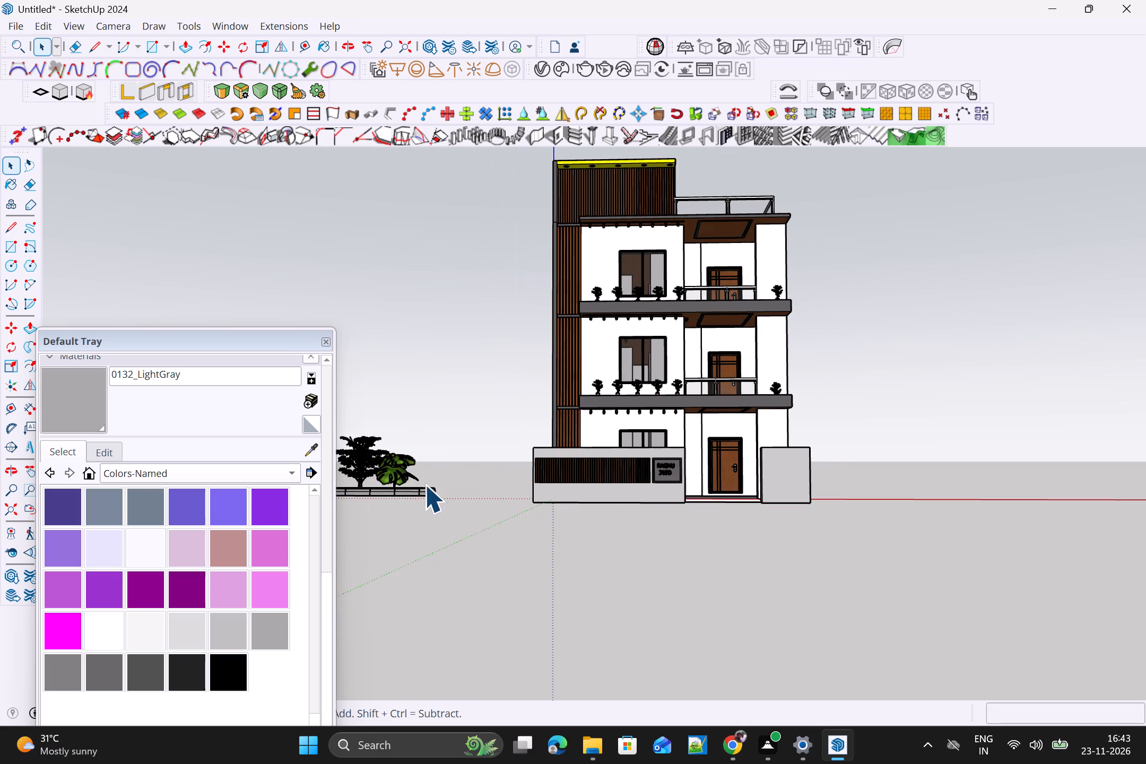
Move the planter bed with shrubs about 17' 8" towards the building, beside the slatted outer wall's outer end.
left_click(418, 497)
key("m")
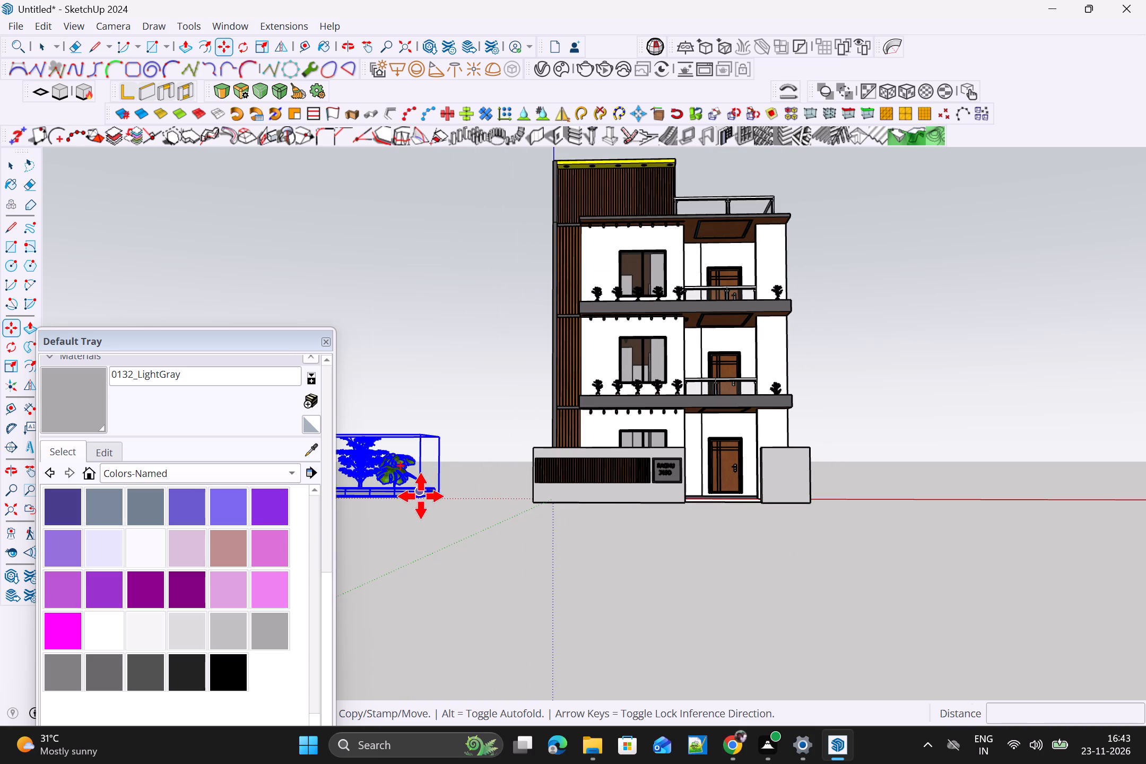
left_click(421, 496)
scroll(676, 549, "down", 4)
middle_click_drag(668, 562, 670, 660)
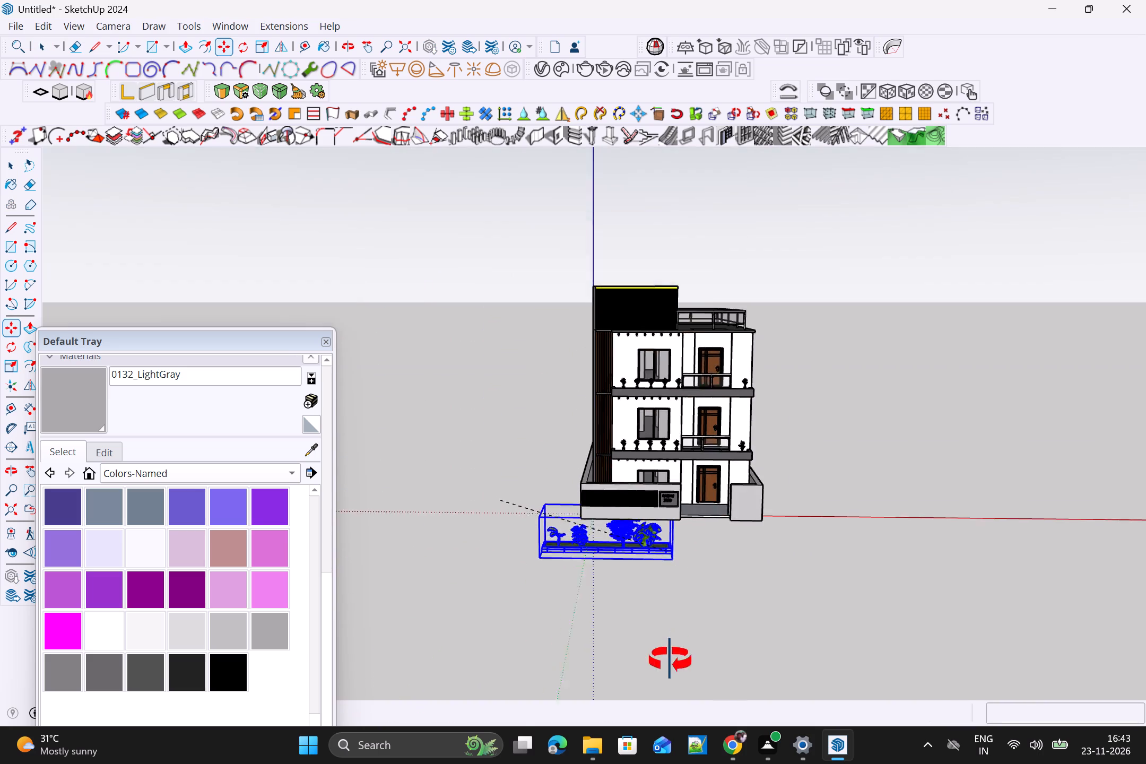
middle_click_drag(670, 660, 672, 675)
scroll(696, 598, "up", 4)
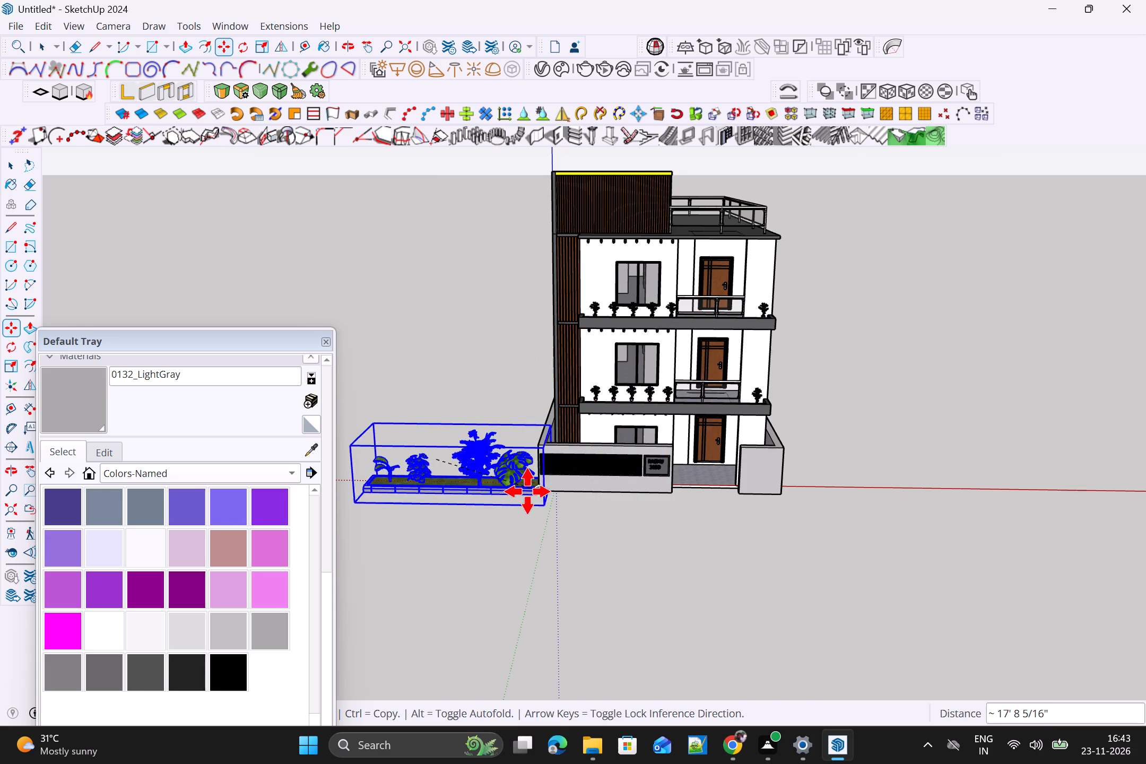
left_click(526, 492)
Shift the planter bed 1' 10" away from the wall's end and move it in front of the slatted outer wall.
scroll(575, 501, "up", 5)
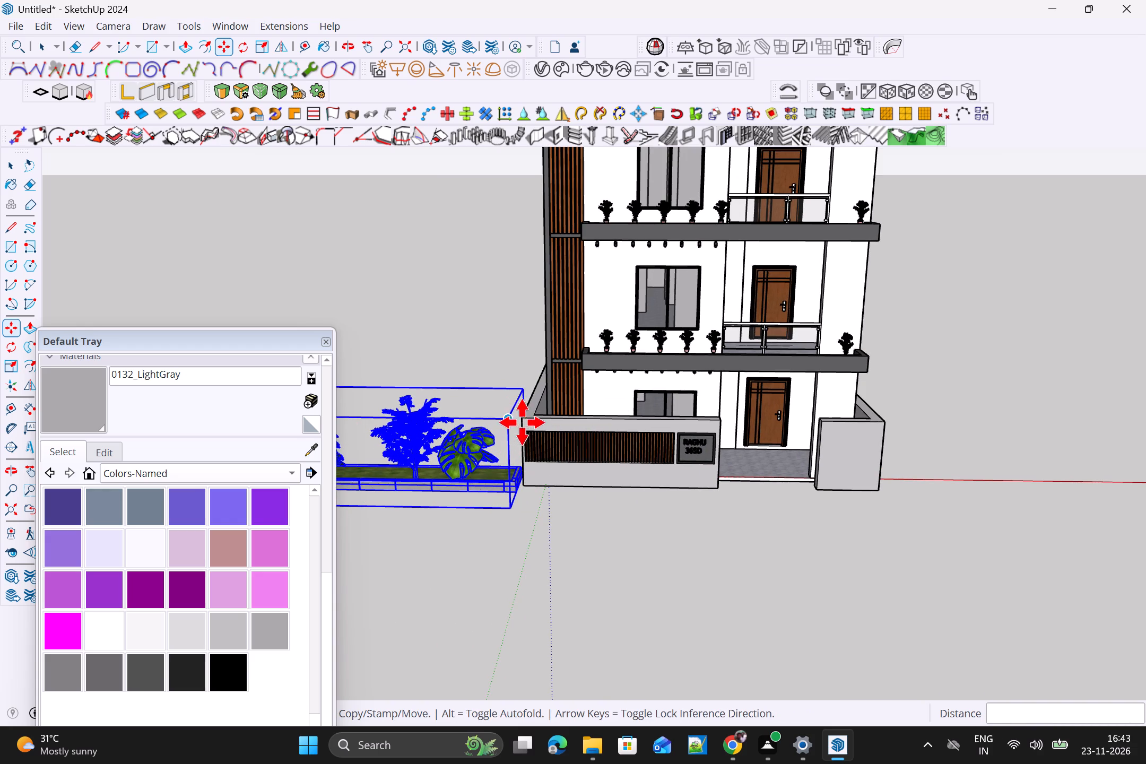
left_click(524, 430)
left_click(507, 422)
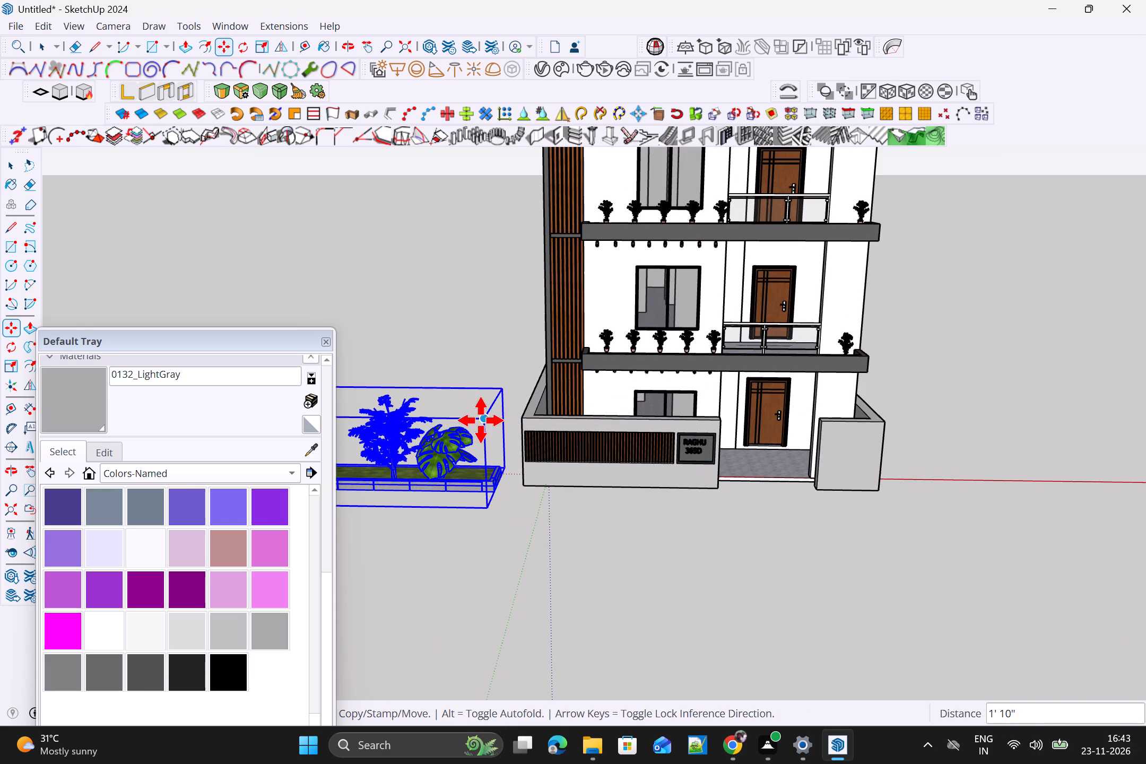
left_click(481, 421)
left_click_drag(740, 478, 747, 480)
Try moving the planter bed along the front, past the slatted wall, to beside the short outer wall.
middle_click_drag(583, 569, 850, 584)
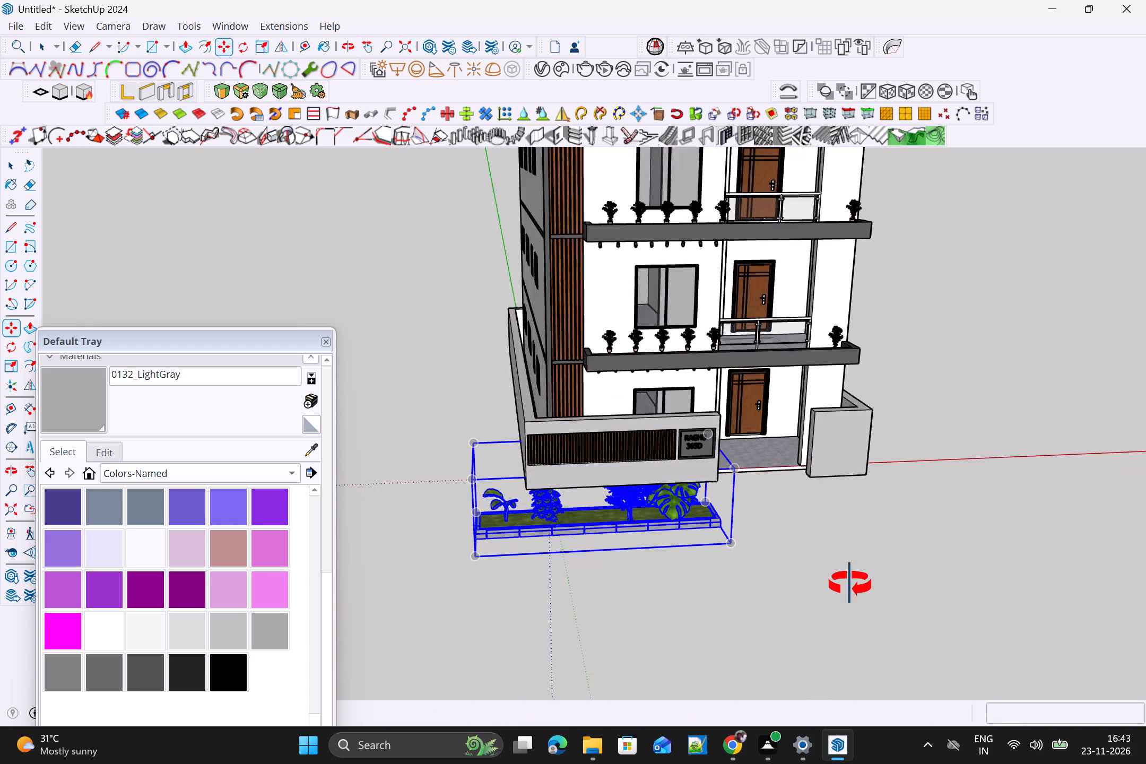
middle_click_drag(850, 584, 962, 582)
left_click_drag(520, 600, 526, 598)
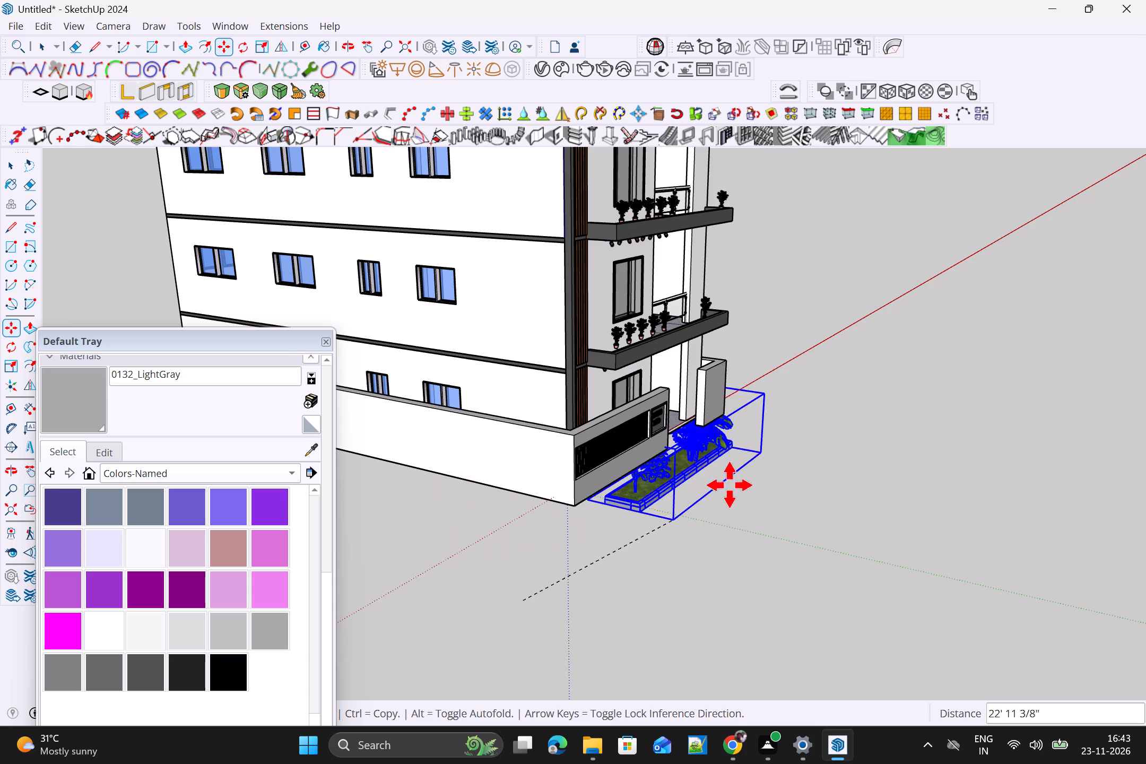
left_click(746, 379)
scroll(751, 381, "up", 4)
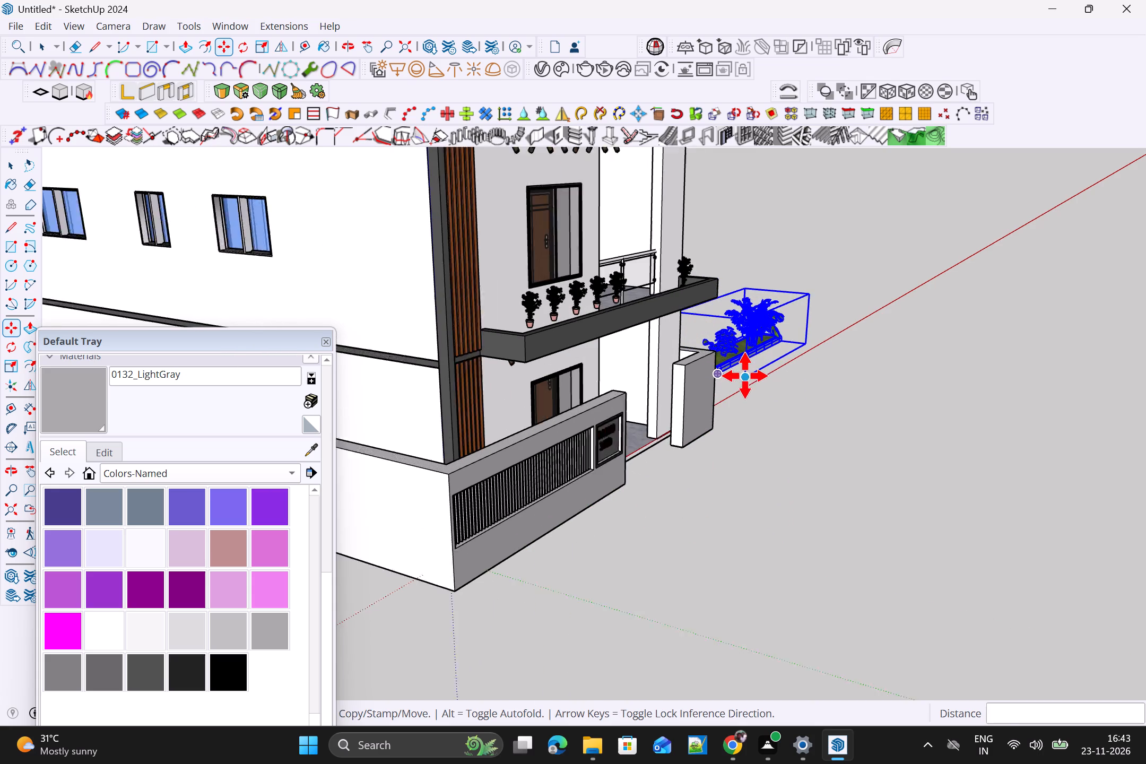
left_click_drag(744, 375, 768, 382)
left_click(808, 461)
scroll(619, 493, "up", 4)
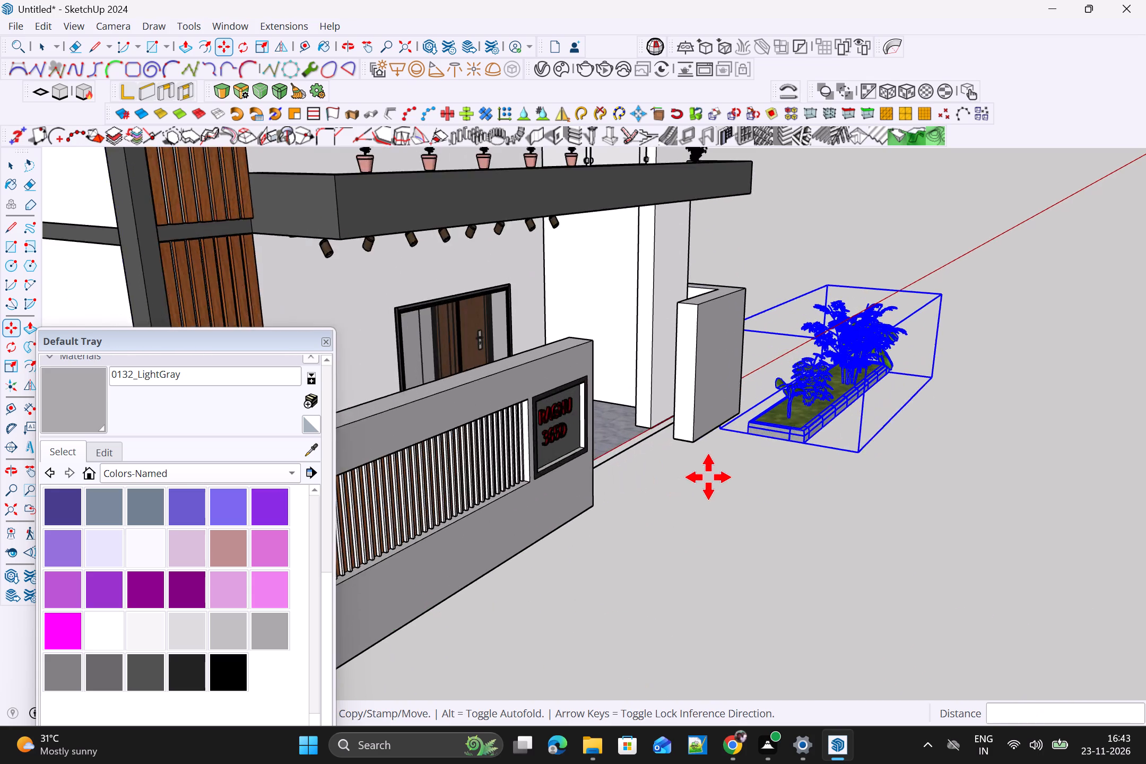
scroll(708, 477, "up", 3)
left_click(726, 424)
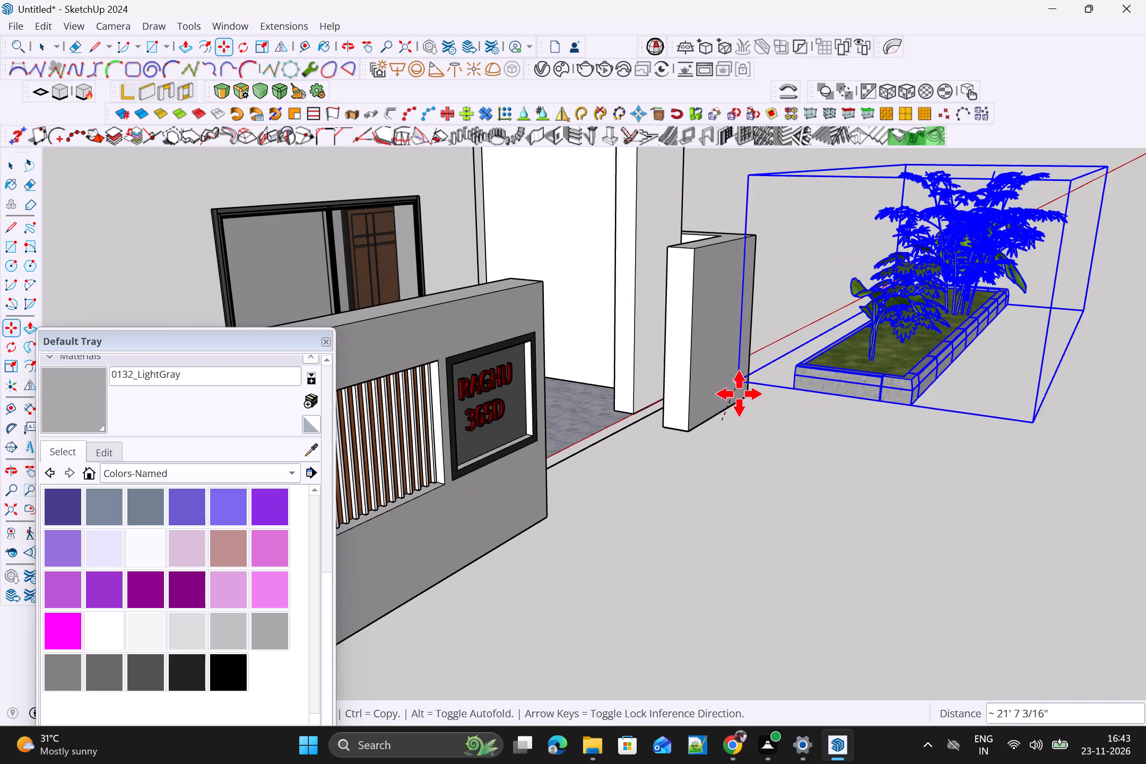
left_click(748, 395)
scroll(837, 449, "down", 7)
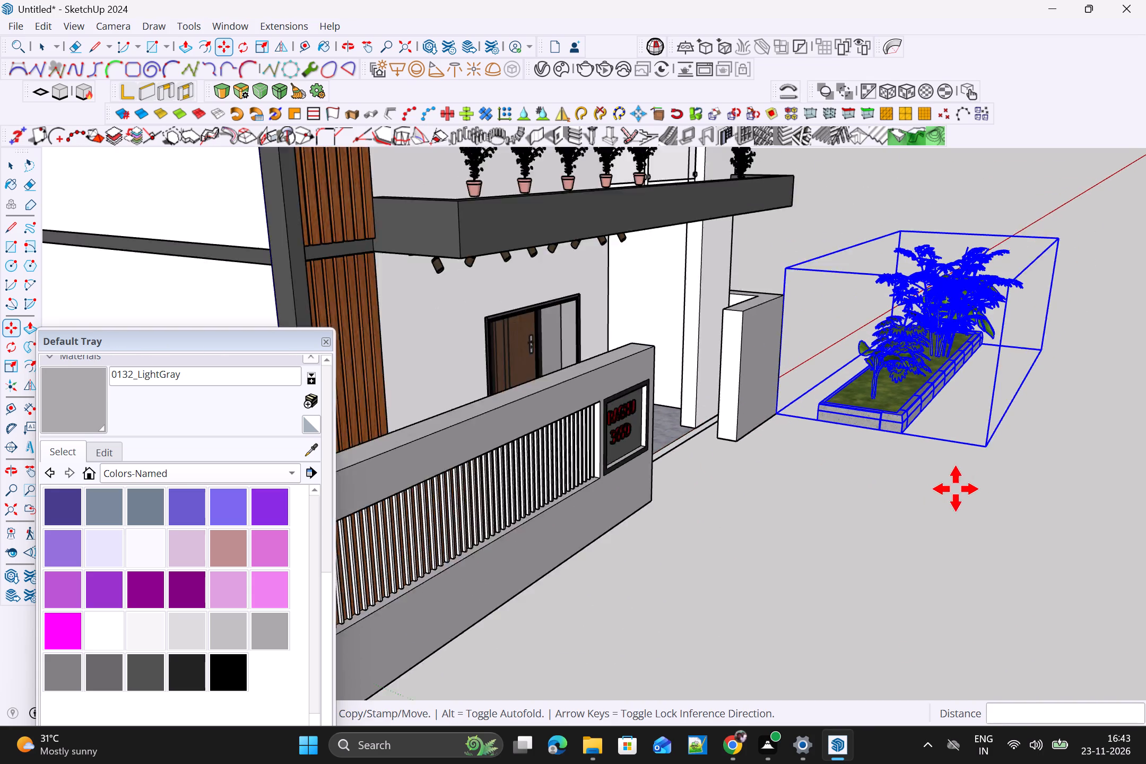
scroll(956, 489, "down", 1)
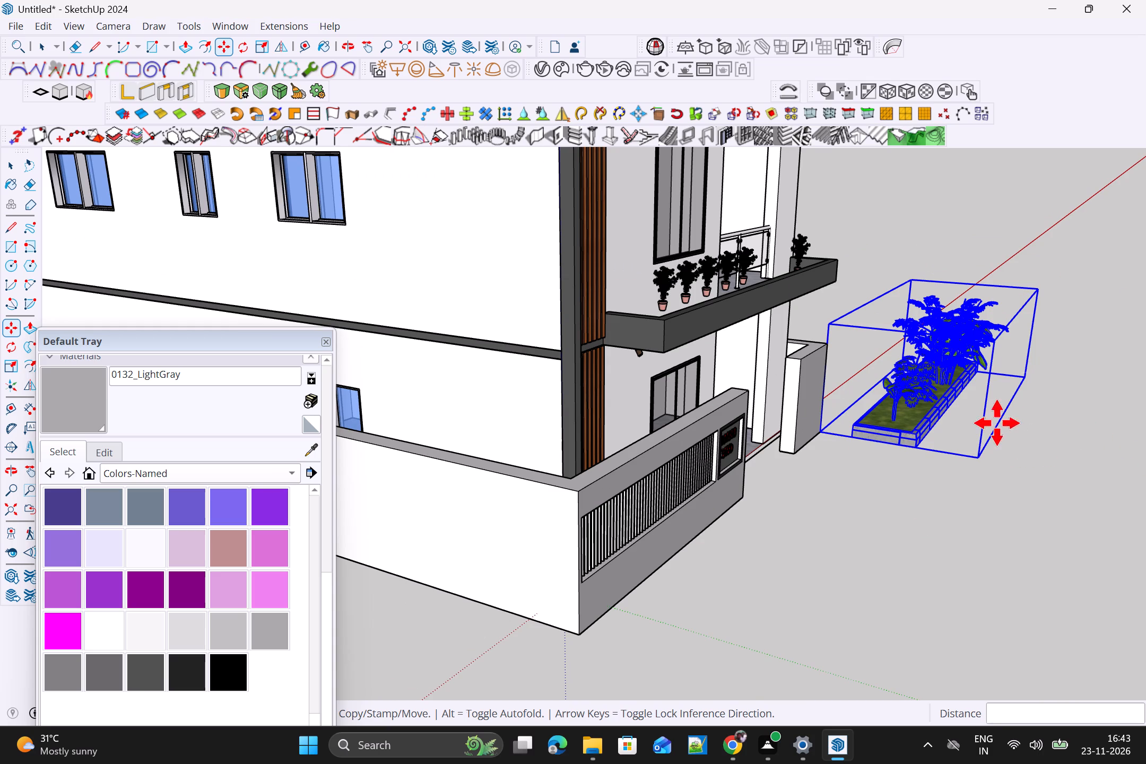
Move the planter bed back along the front so it runs in front of the slatted outer wall.
left_click(980, 455)
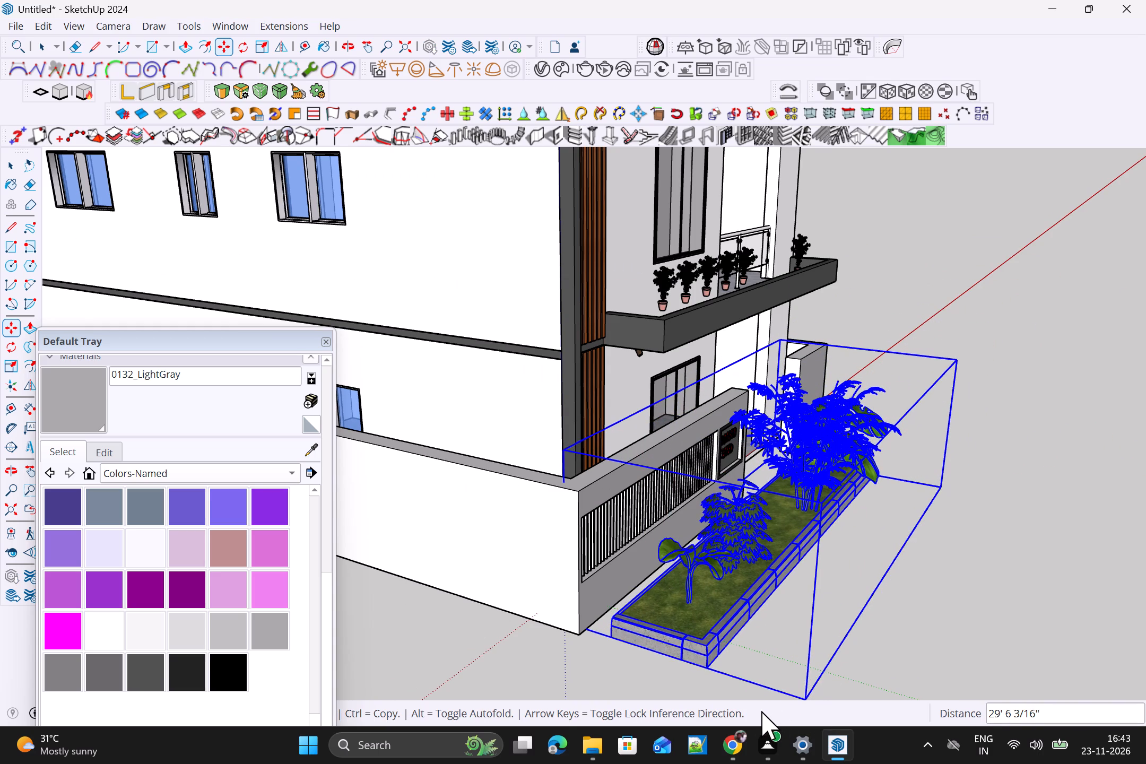
scroll(881, 665, "down", 4)
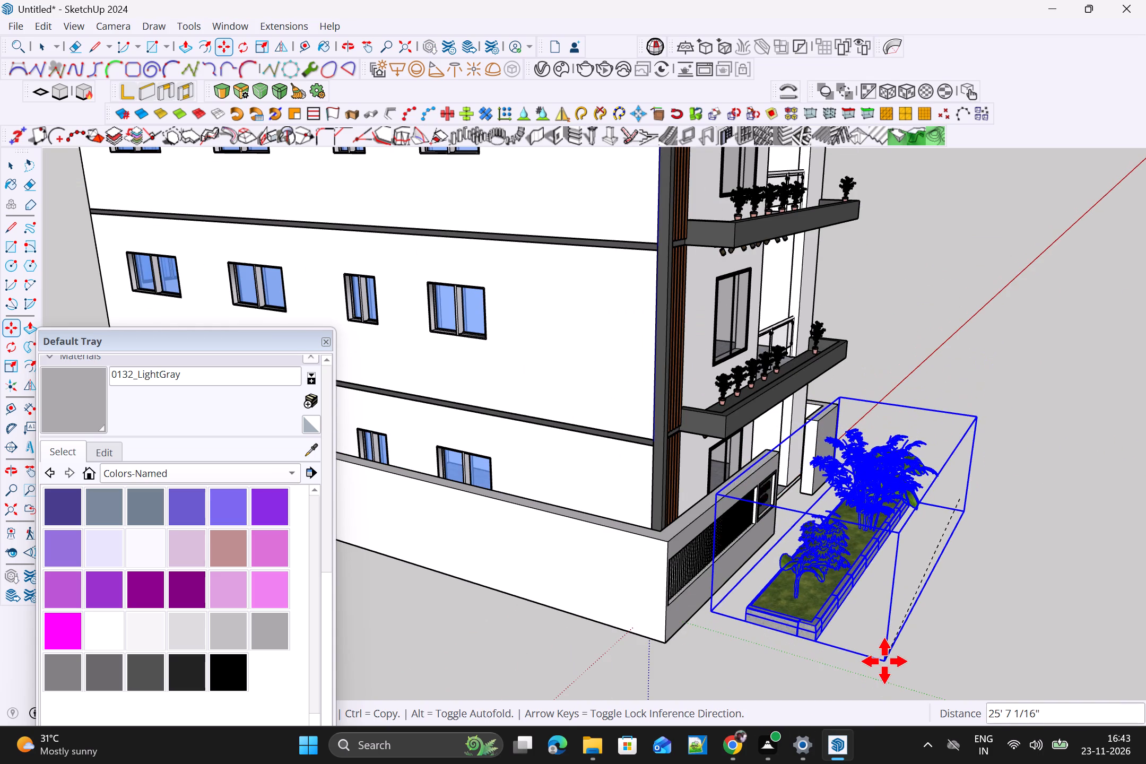
middle_click_drag(874, 605, 904, 519, "shift")
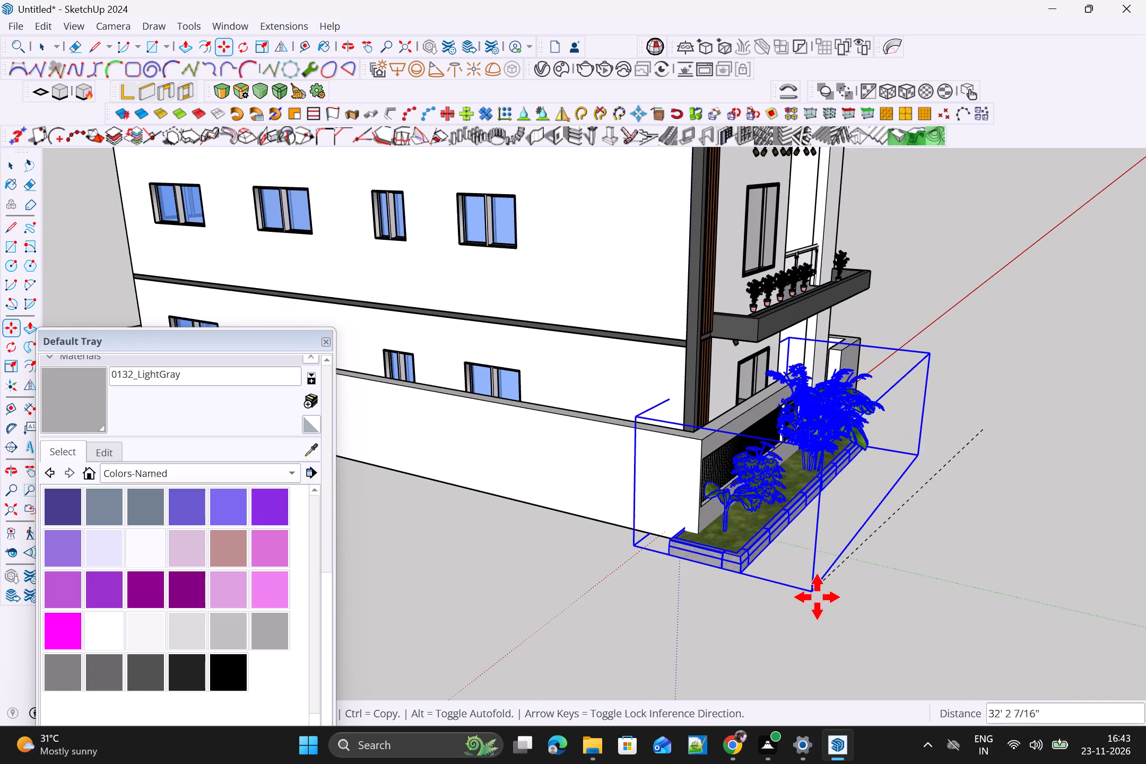
left_click(852, 597)
scroll(719, 578, "up", 3)
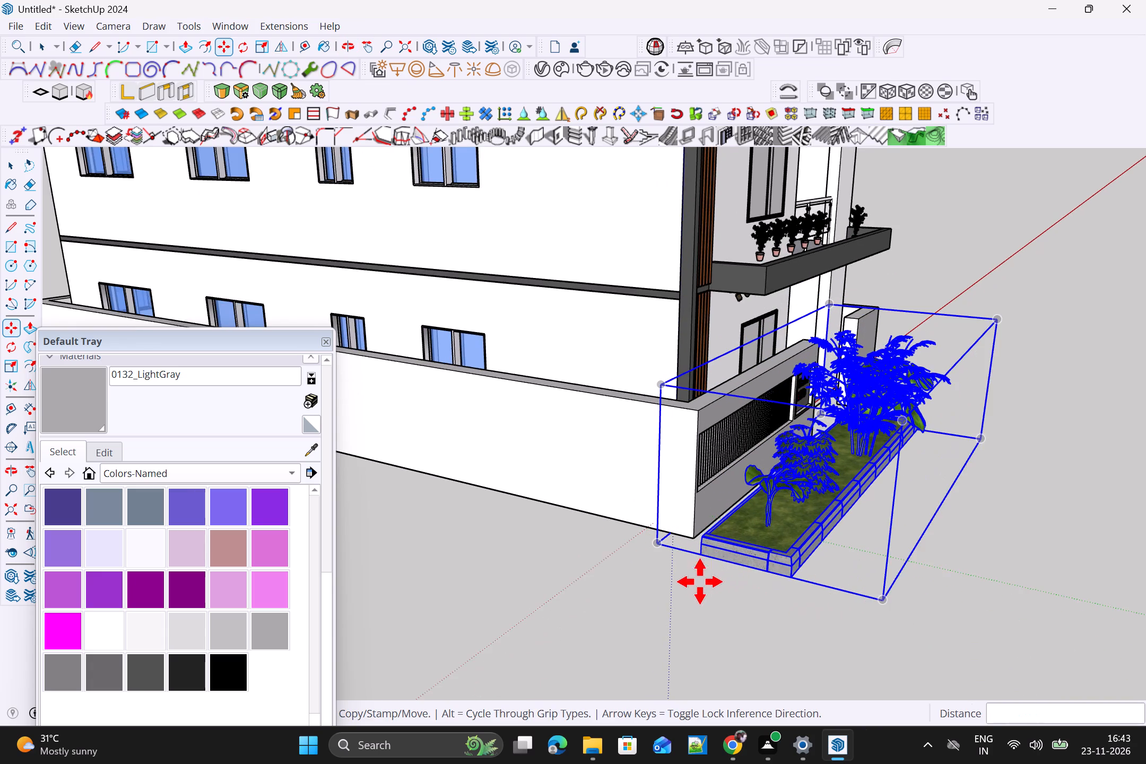
Shift the planter bed about 1' 8" towards the building so its back edge meets the slatted wall's face.
middle_click_drag(834, 579, 969, 560)
scroll(725, 544, "up", 3)
left_click(770, 527)
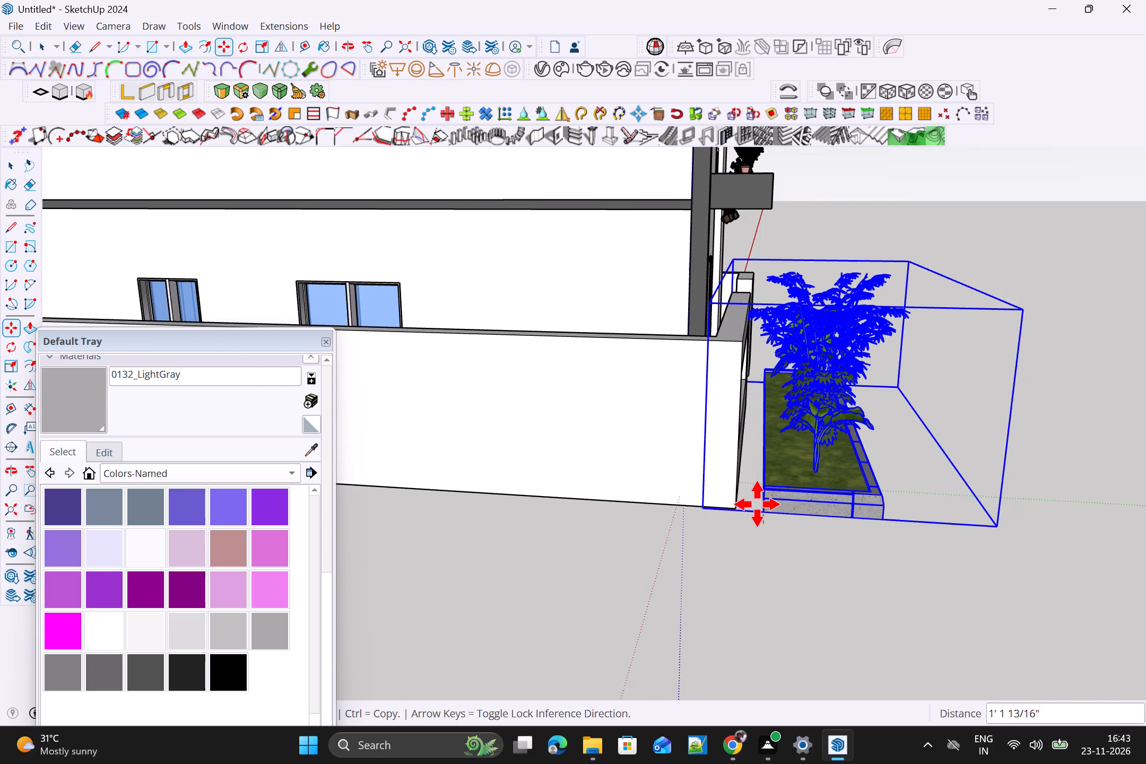
left_click(737, 507)
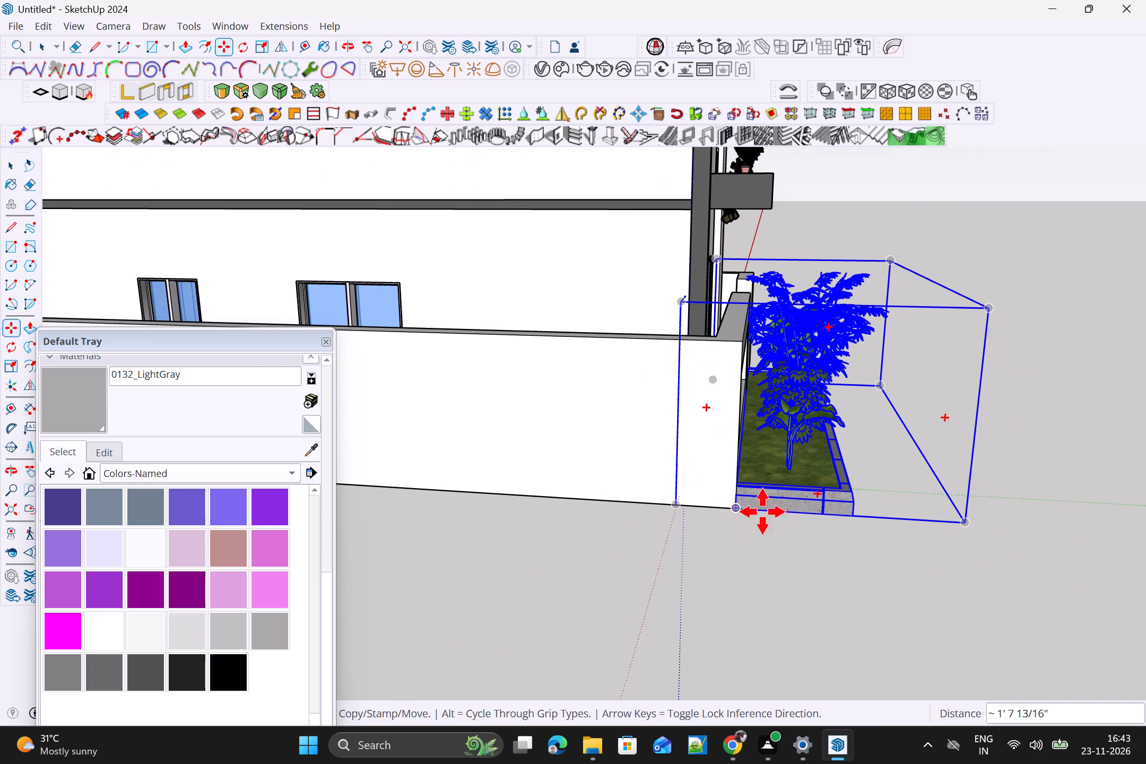
scroll(794, 507, "down", 5)
middle_click_drag(1010, 502, 499, 499)
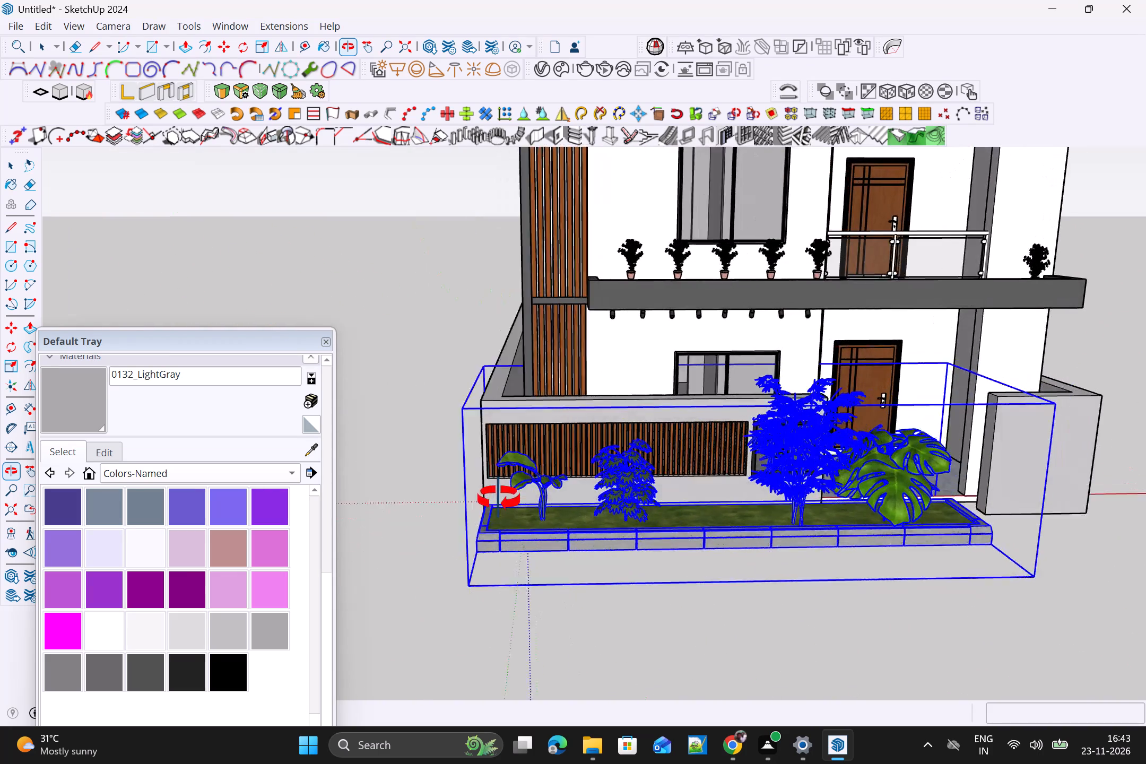
middle_click_drag(499, 499, 477, 501)
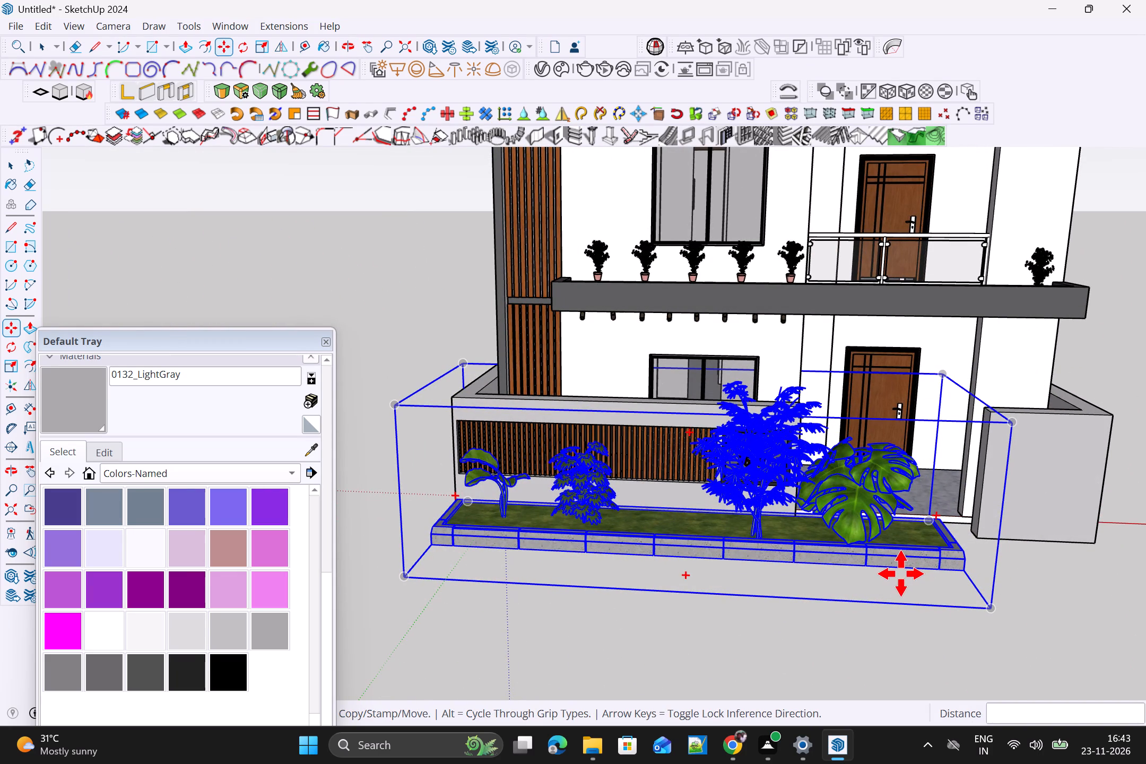
Scale the planter bed's length along the red axis to 0.59 so it fits the slatted wall's width.
key("space")
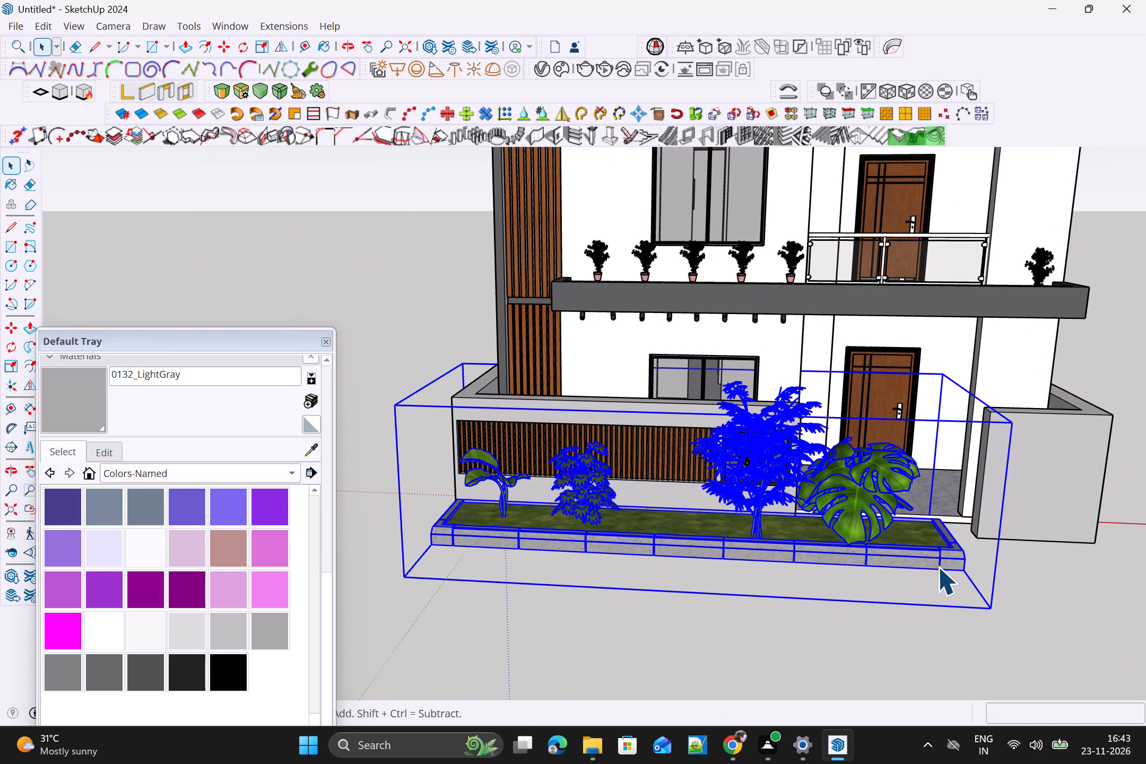
key("s")
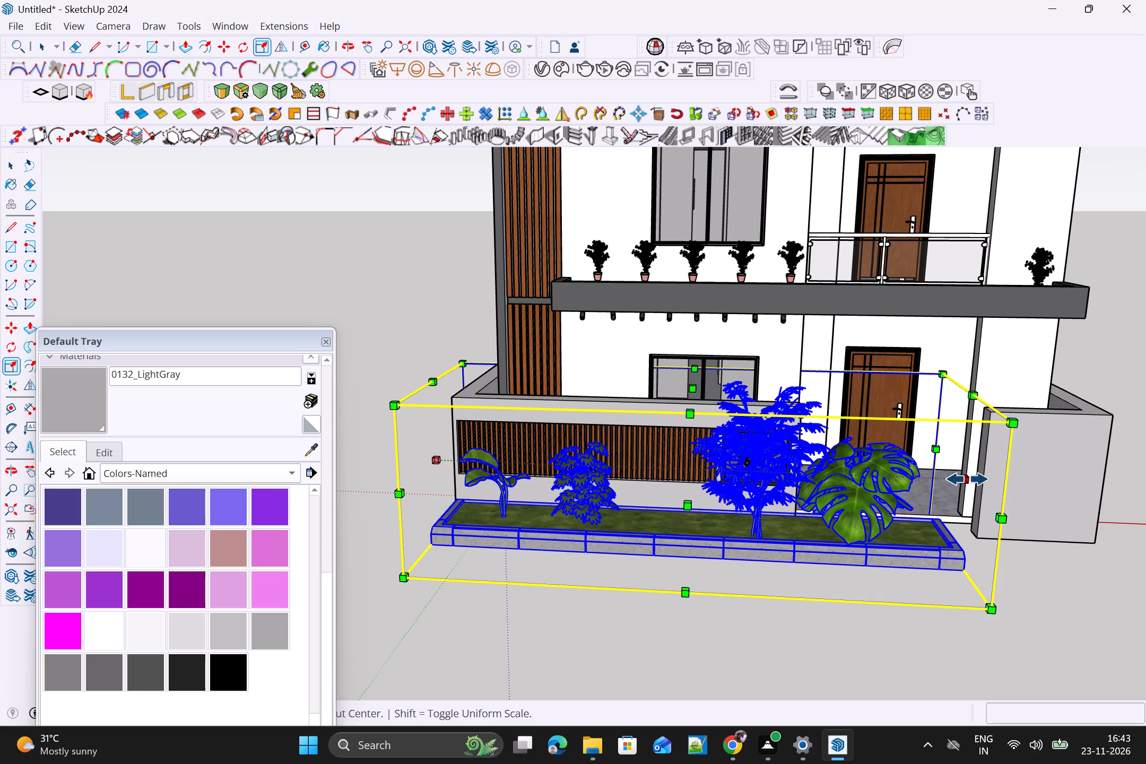
left_click(969, 482)
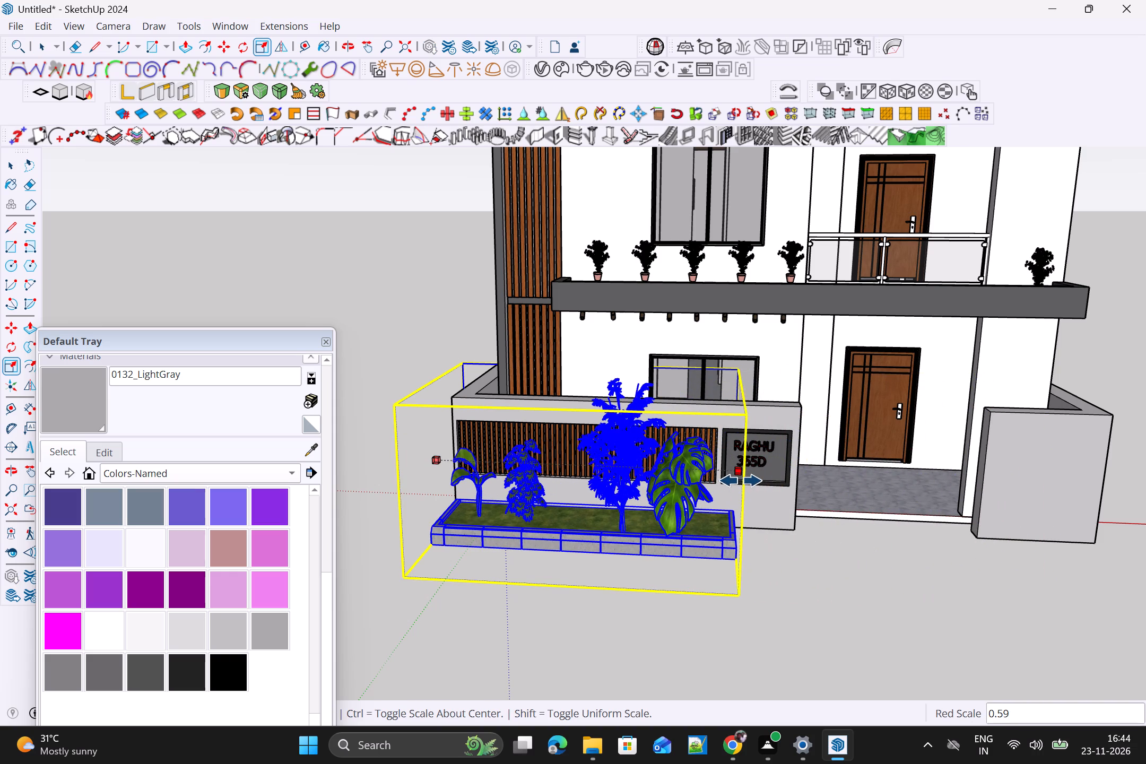
left_click(739, 482)
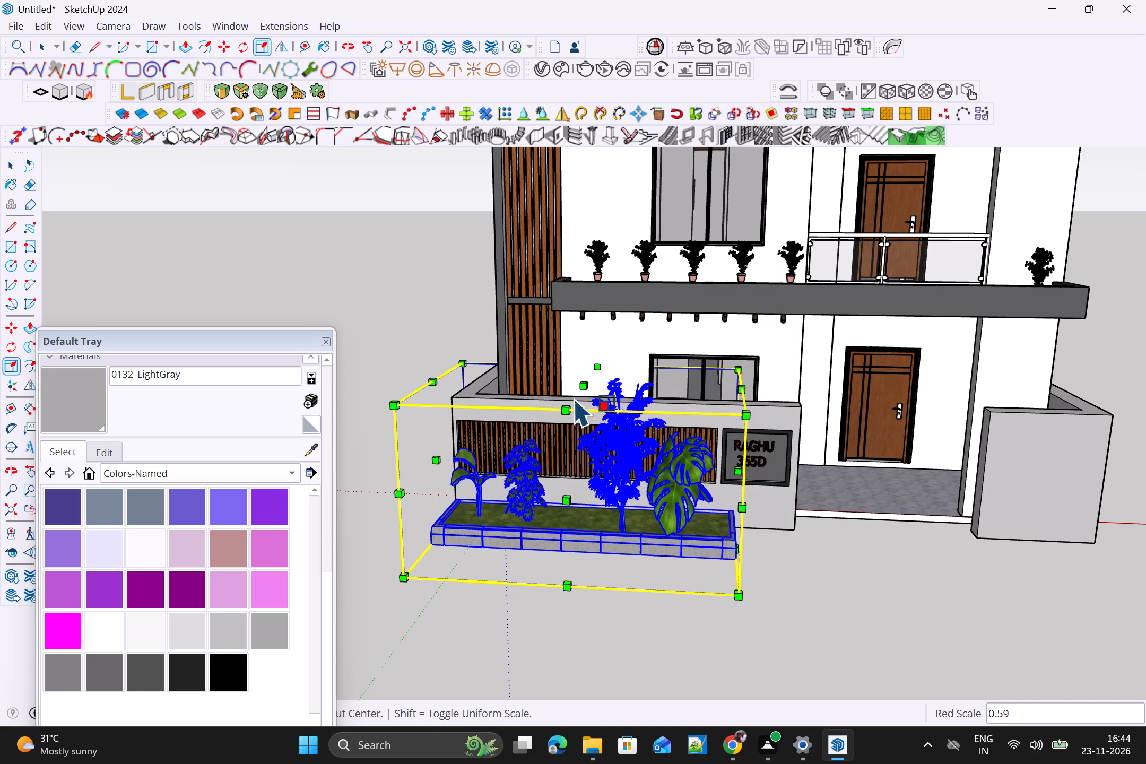
Scale the planter bed's height along the blue axis to about 0.48, keeping its base fixed.
left_click(580, 383)
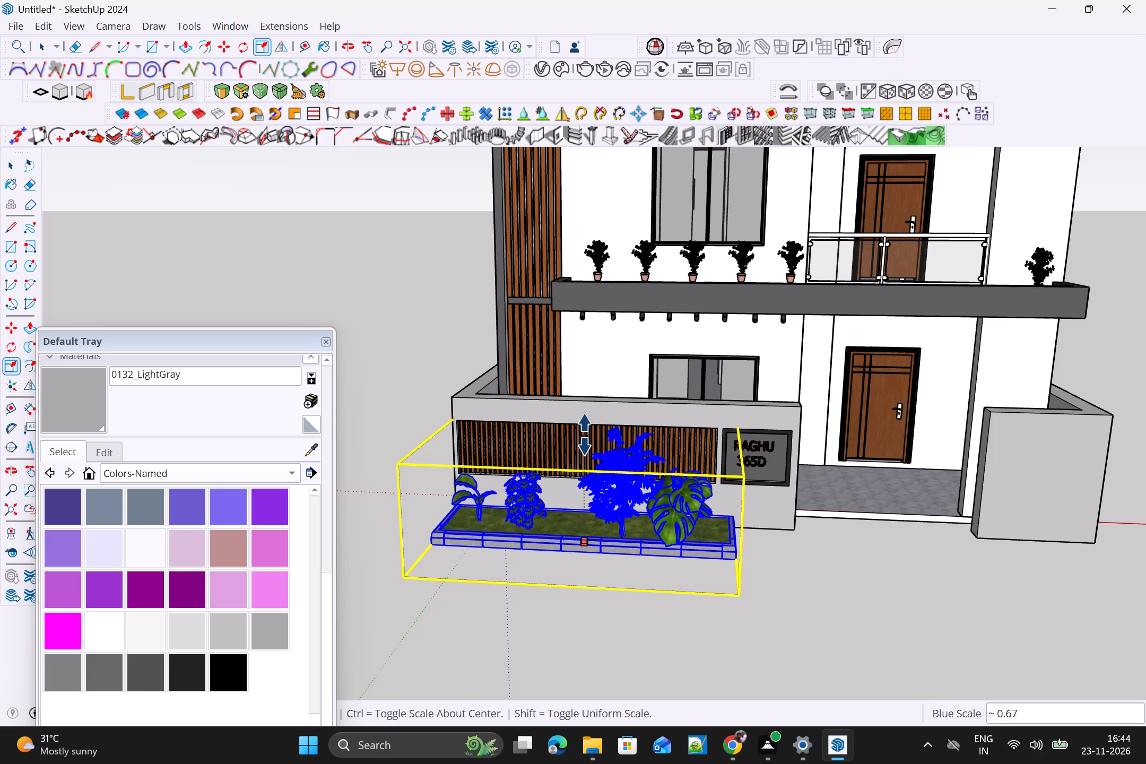
scroll(588, 448, "up", 3)
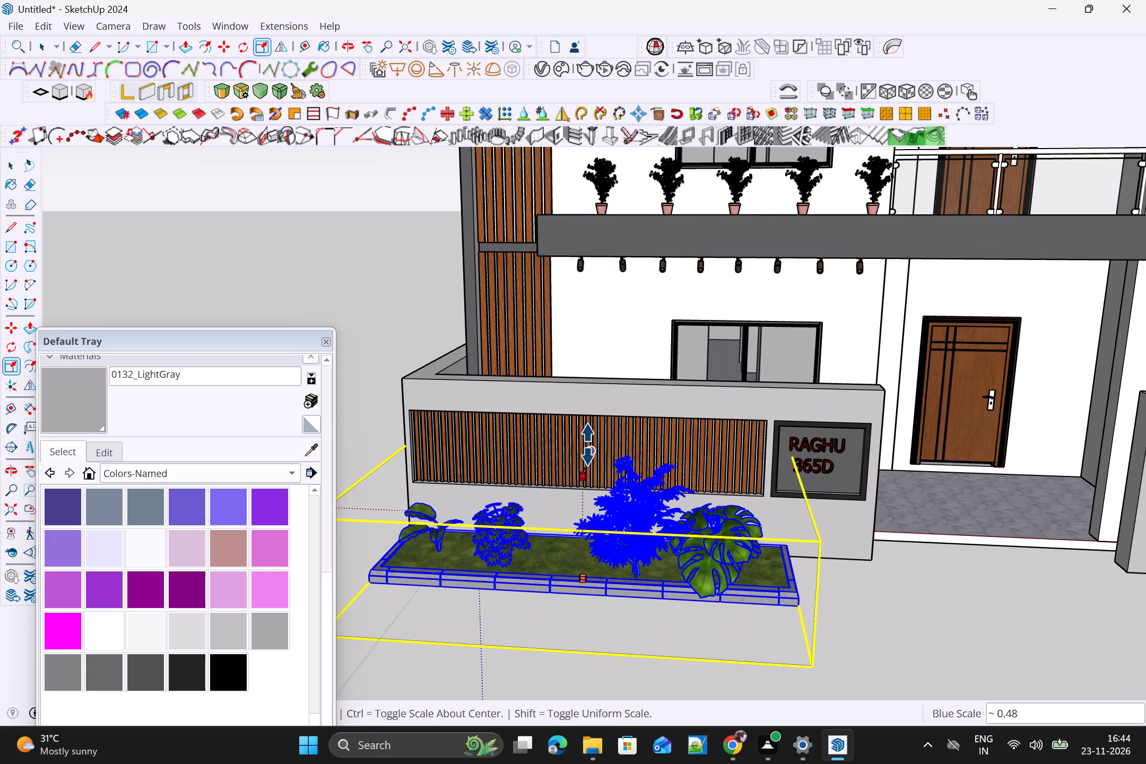
left_click(590, 449)
scroll(731, 469, "down", 4)
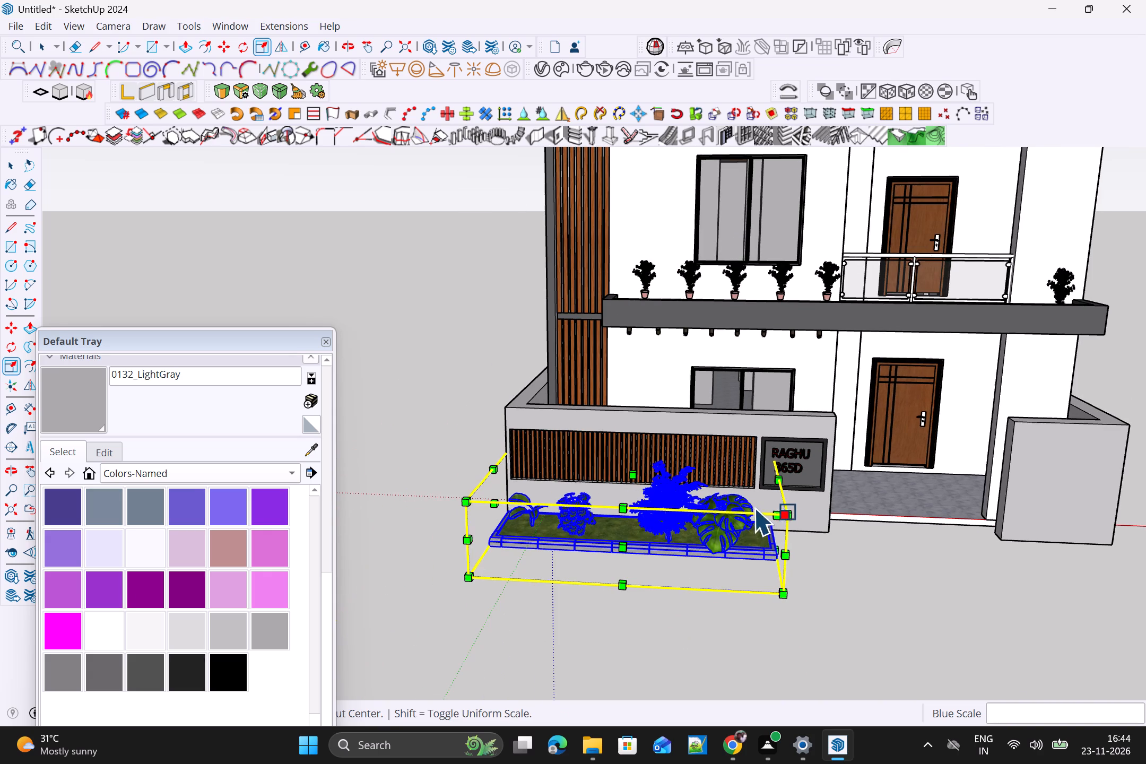
key("space")
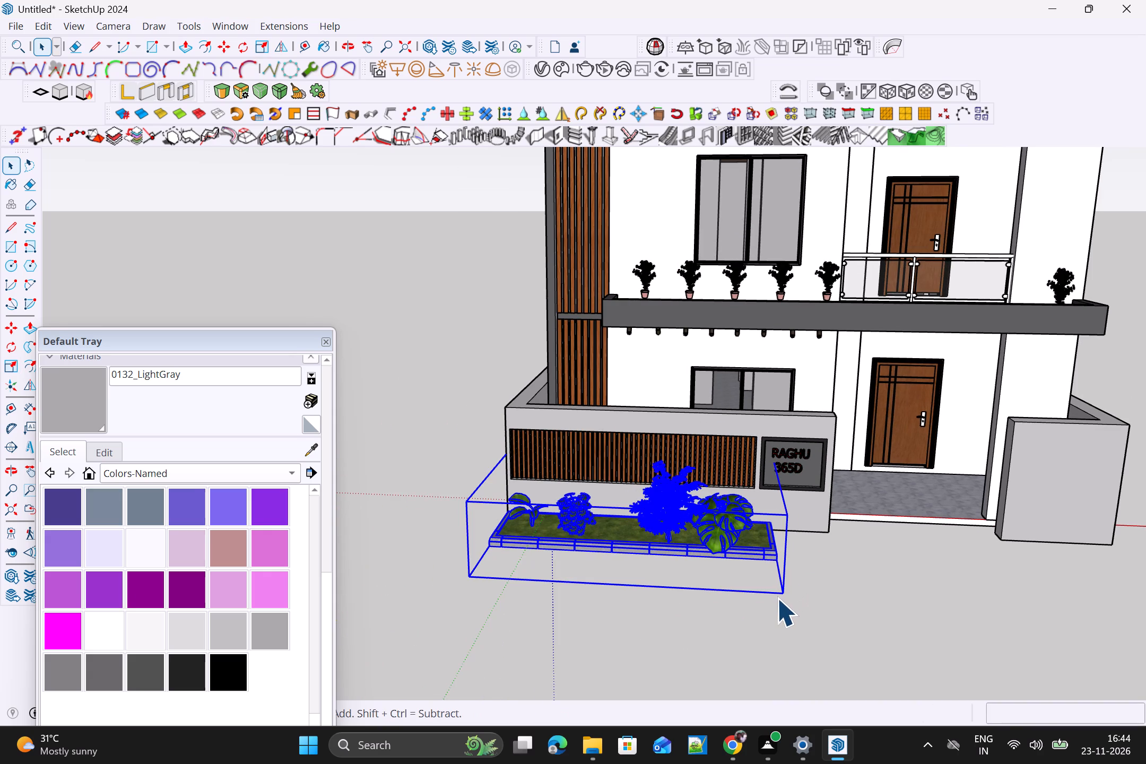
Copy the planter bed 21' 7 7/8" along the red axis to the short outer wall across the entrance.
key("m")
left_click(787, 595)
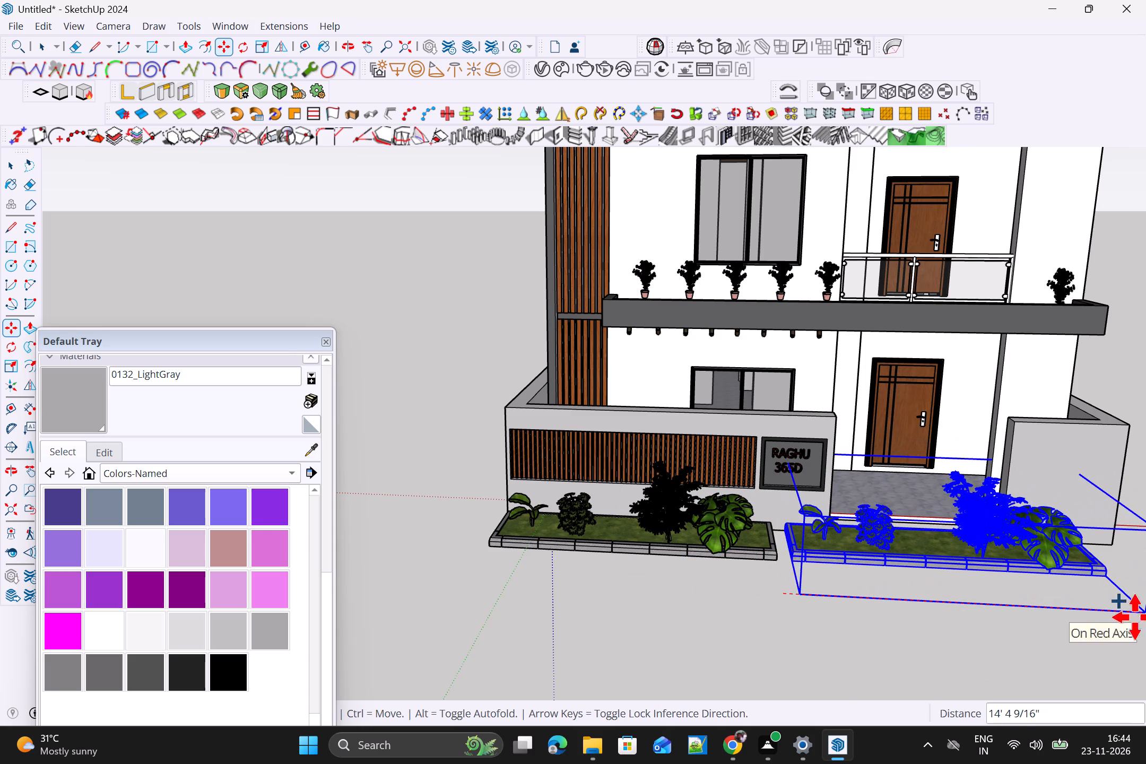
scroll(1070, 621, "down", 4)
middle_click_drag(1005, 609, 705, 583, "shift")
scroll(839, 570, "up", 2)
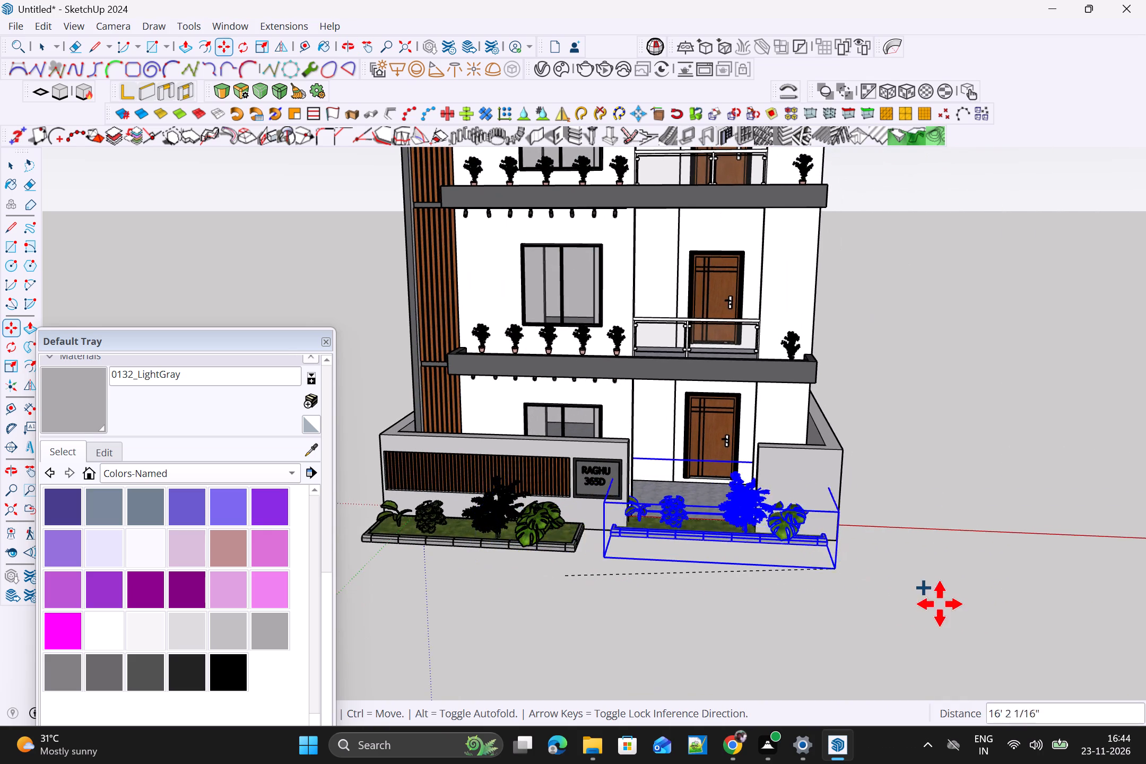
scroll(940, 604, "up", 1)
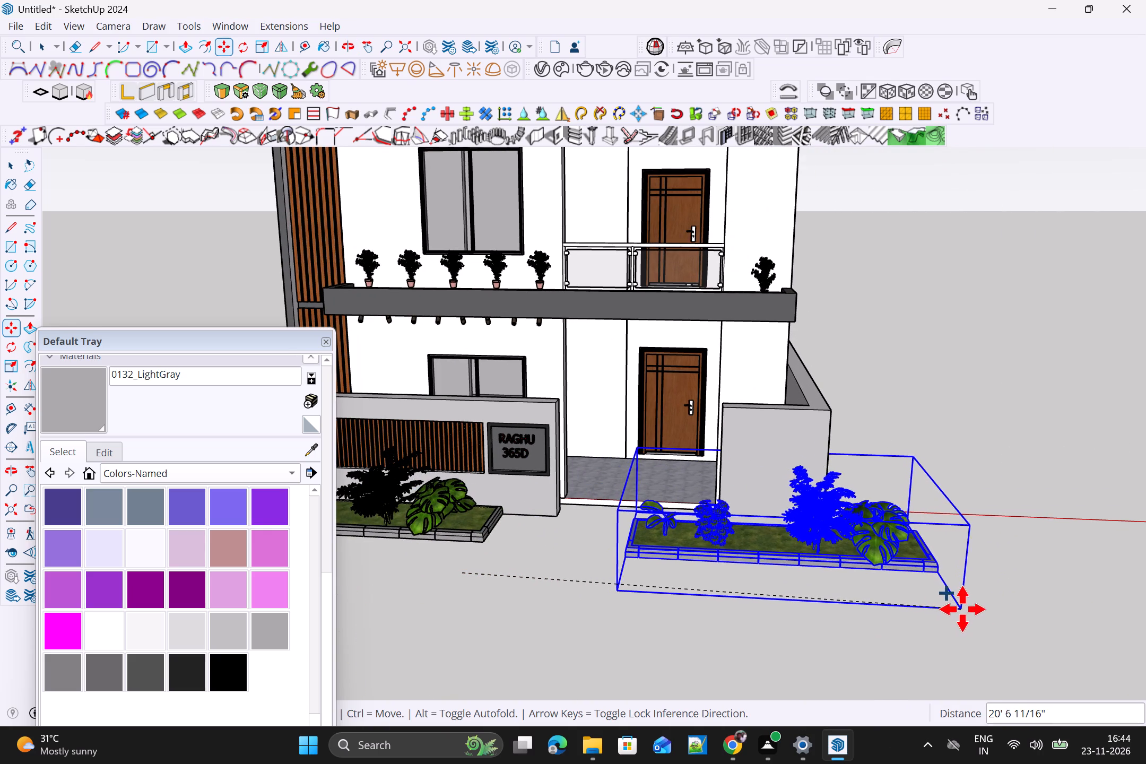
left_click(982, 602)
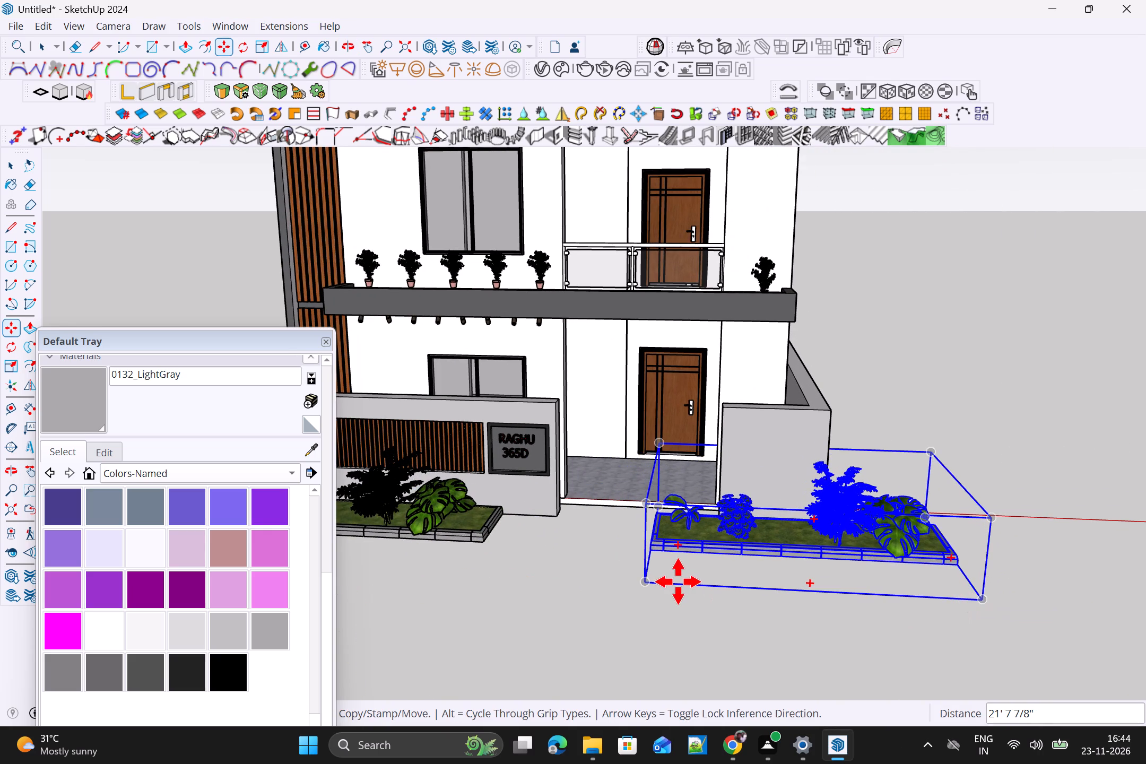
Scale the copied bed's length to about 0.77 from its entrance end, starting it at the short wall's inner edge.
key("s")
scroll(639, 509, "up", 6)
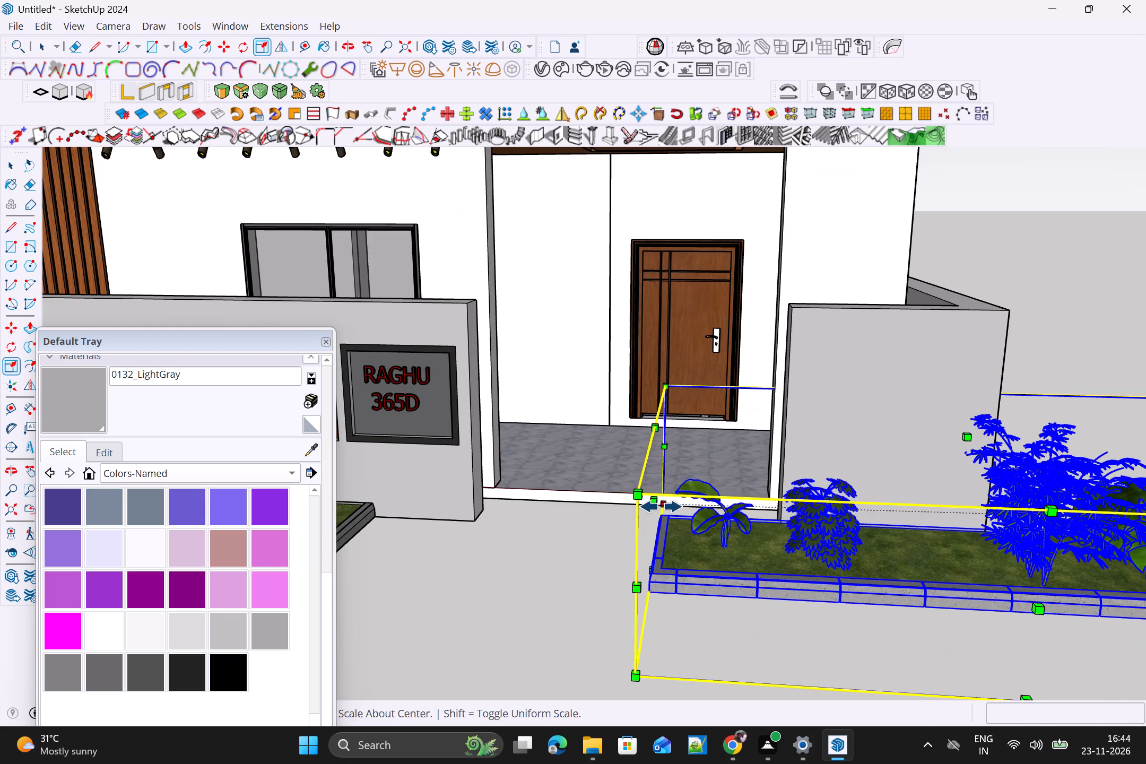
left_click(659, 503)
scroll(818, 506, "down", 4)
left_click(798, 511)
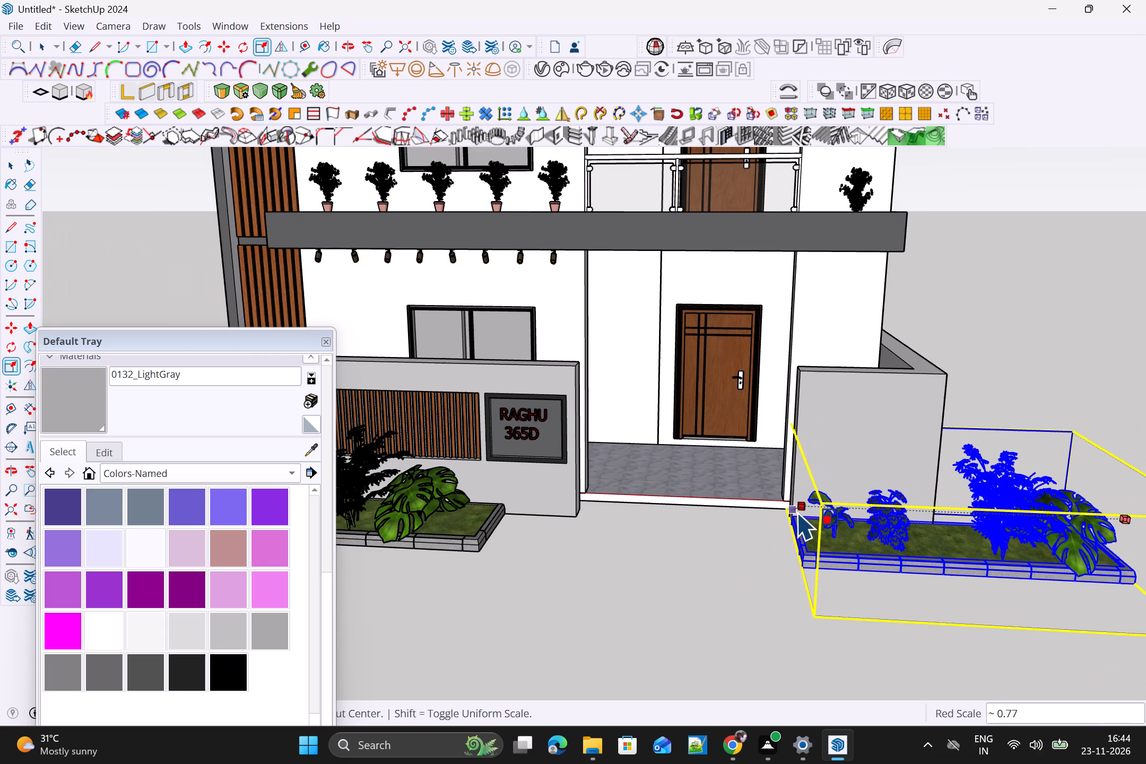
Scale the copied bed's length along the red axis to 0.53 from its outer end, and deselect it.
scroll(808, 514, "down", 5)
scroll(996, 516, "up", 3)
left_click(996, 516)
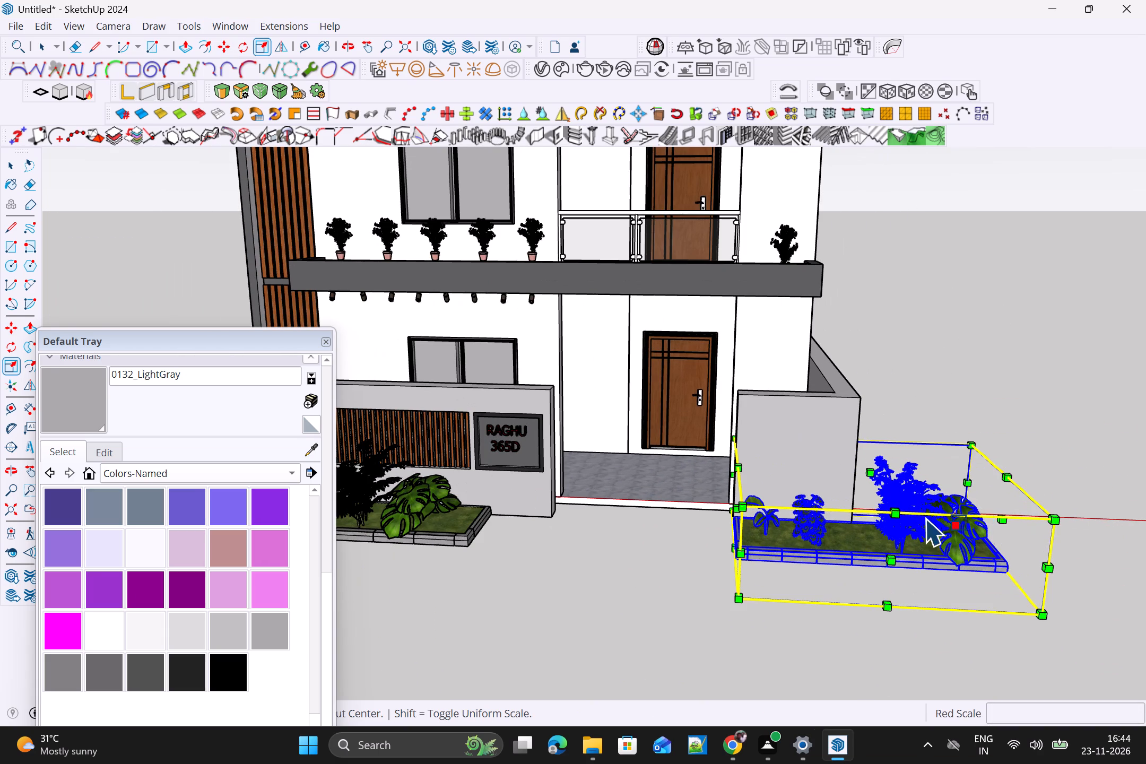
left_click(1003, 524)
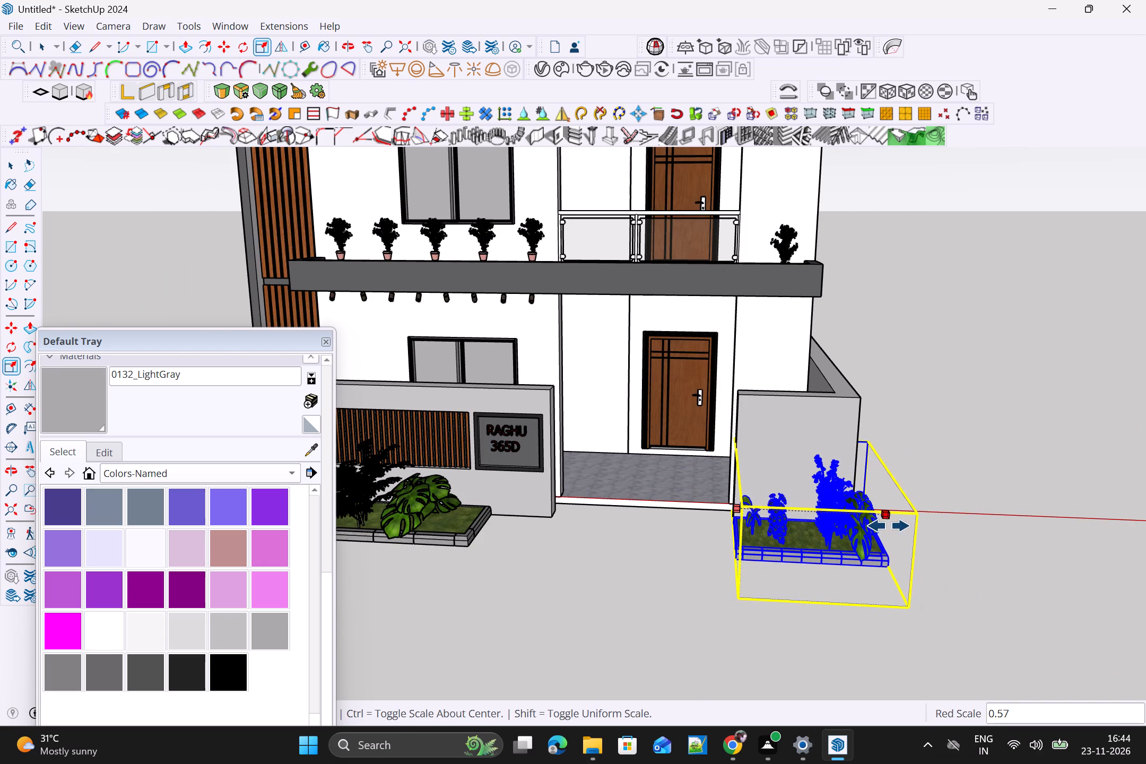
left_click(877, 524)
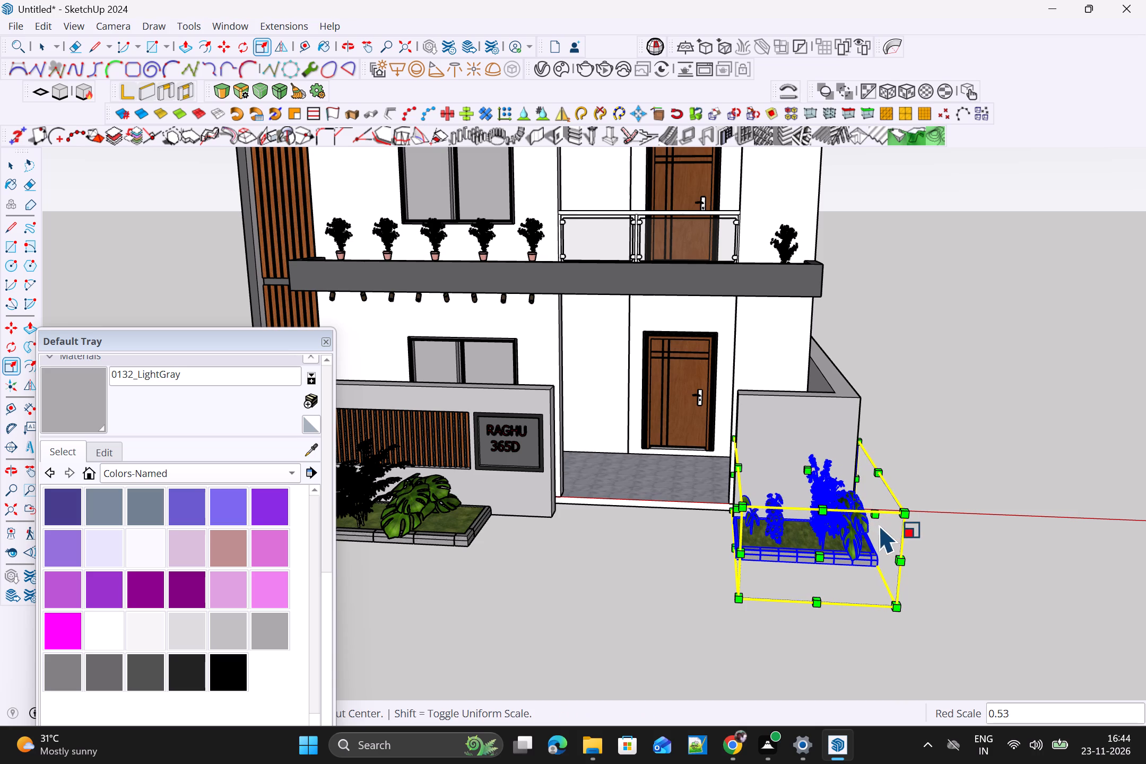
key("space")
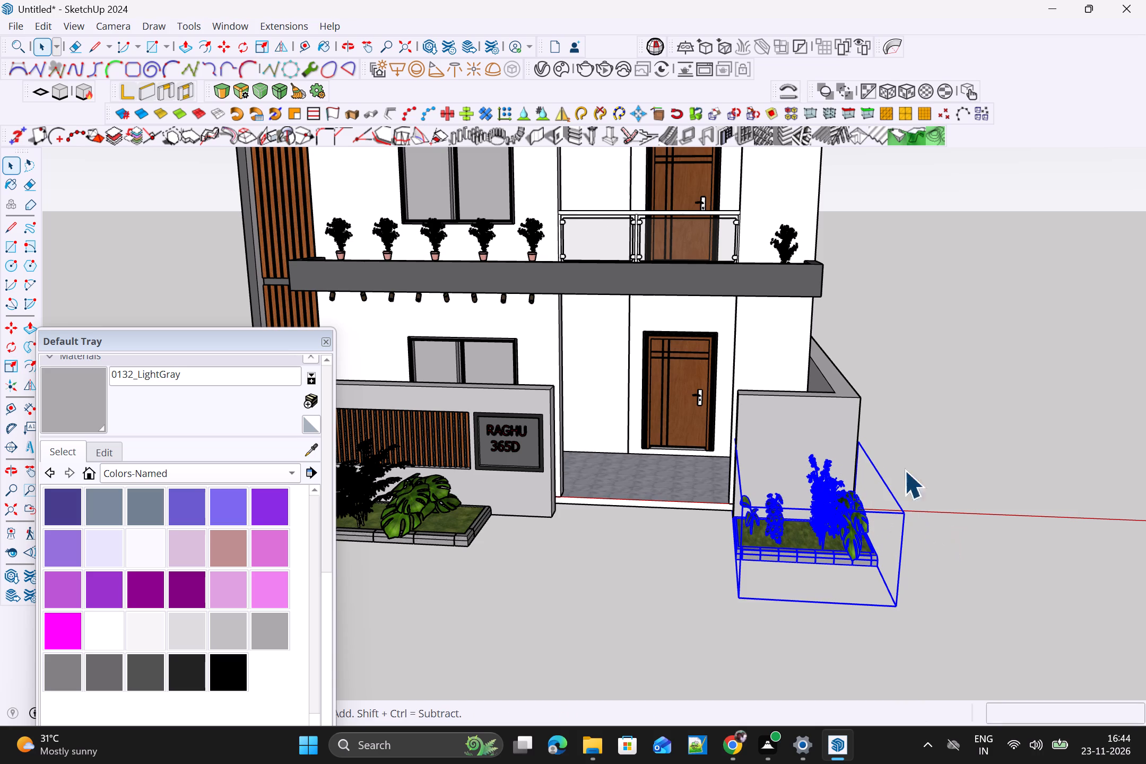
left_click(976, 492)
Examine both planter beds in front of the outer walls from farther away and from a low front viewpoint.
scroll(937, 540, "down", 3)
middle_click(872, 590)
scroll(874, 589, "down", 3)
middle_click_drag(877, 589, 896, 553)
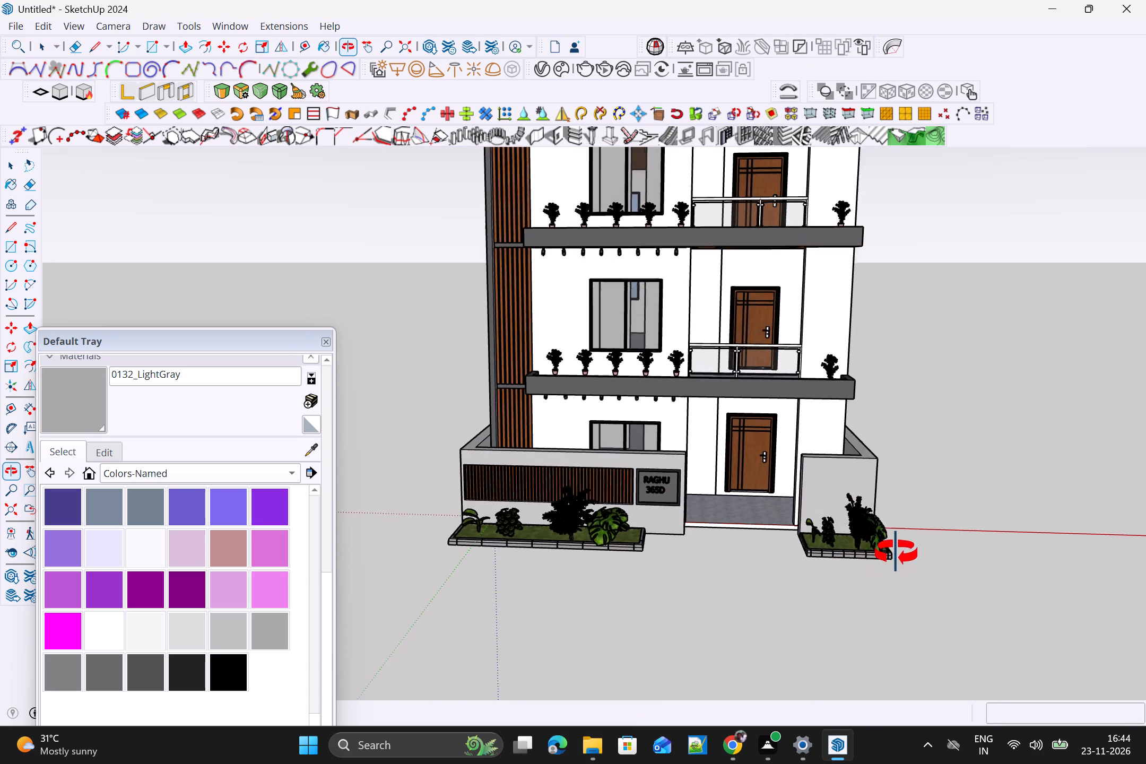
middle_click_drag(896, 553, 901, 487)
scroll(876, 507, "up", 3)
scroll(931, 561, "up", 1)
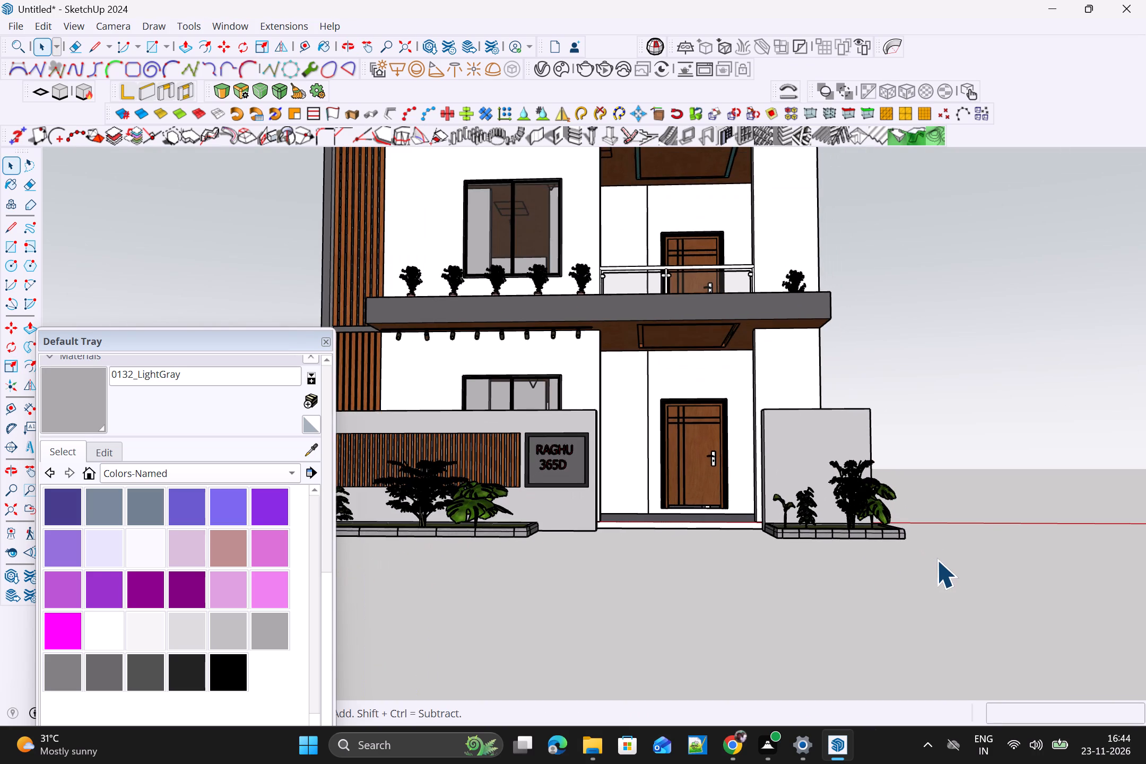
Examine the front elevation with both planter beds and the entrance opening, from farther away and from slightly above.
scroll(948, 559, "up", 1)
scroll(950, 559, "down", 8)
middle_click_drag(737, 519, 728, 516, "shift")
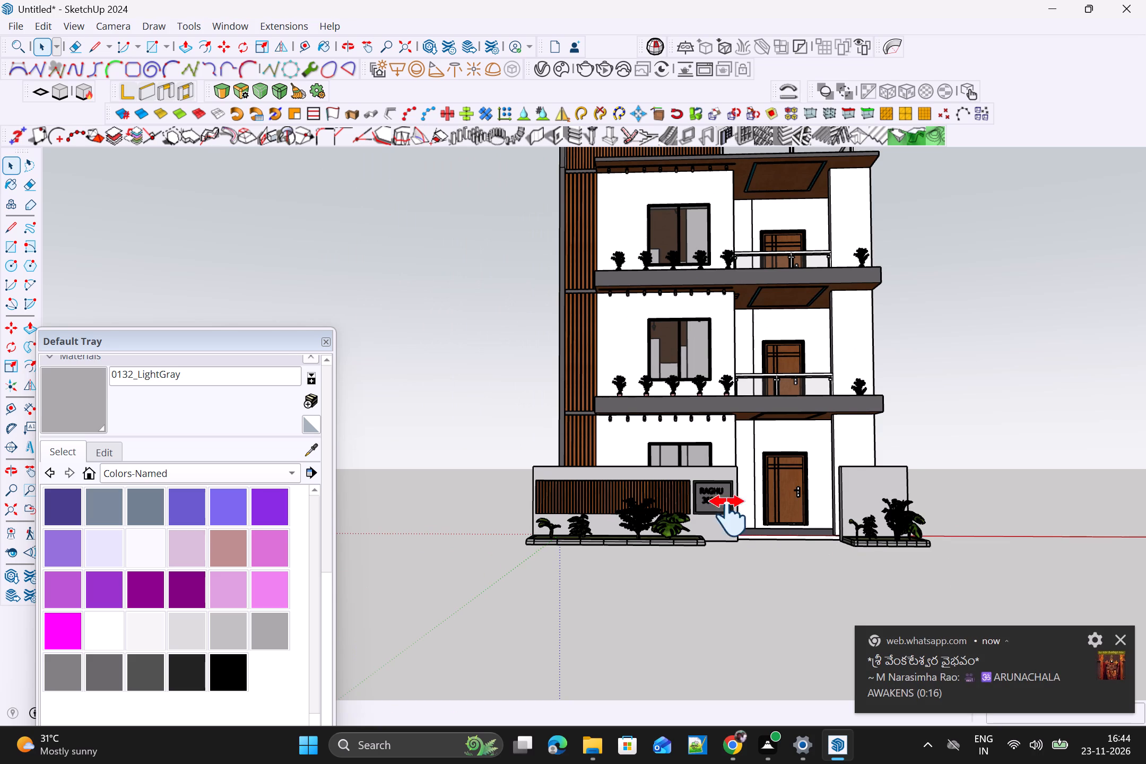
middle_click_drag(728, 516, 725, 514, "shift")
middle_click_drag(709, 513, 689, 511, "shift")
scroll(727, 505, "down", 4)
left_click(1122, 640)
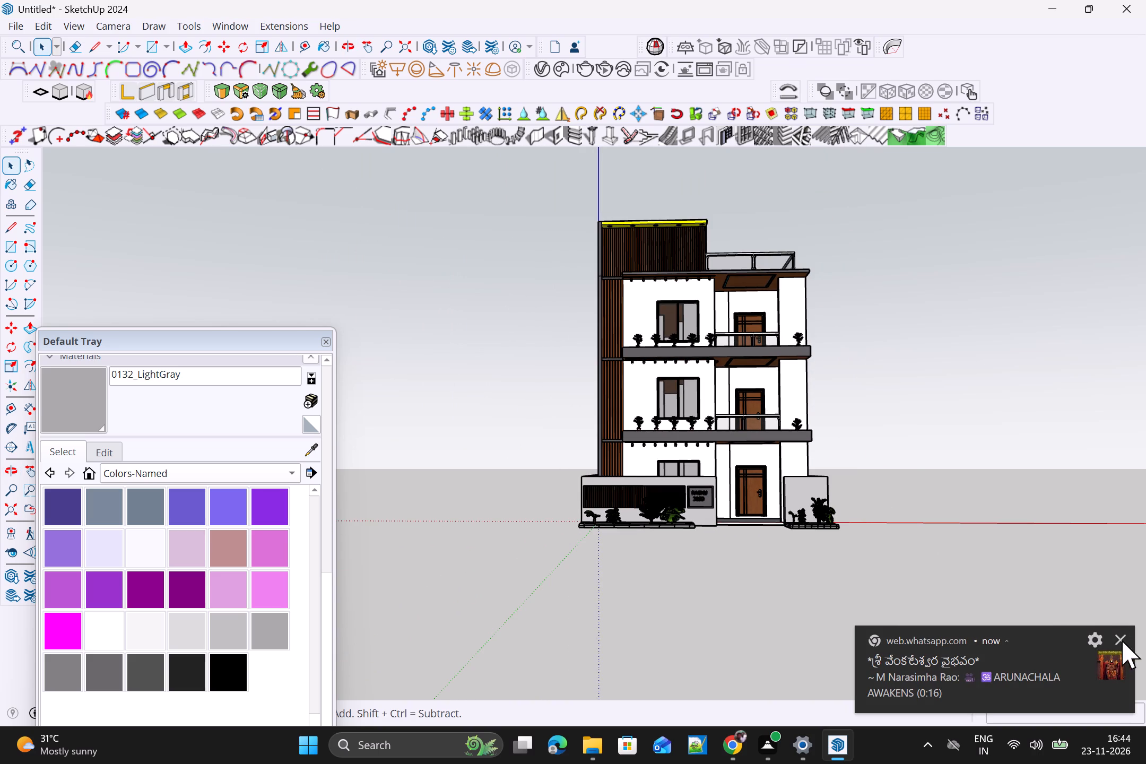
scroll(842, 557, "up", 3)
middle_click_drag(831, 558, 839, 660)
scroll(854, 633, "up", 2)
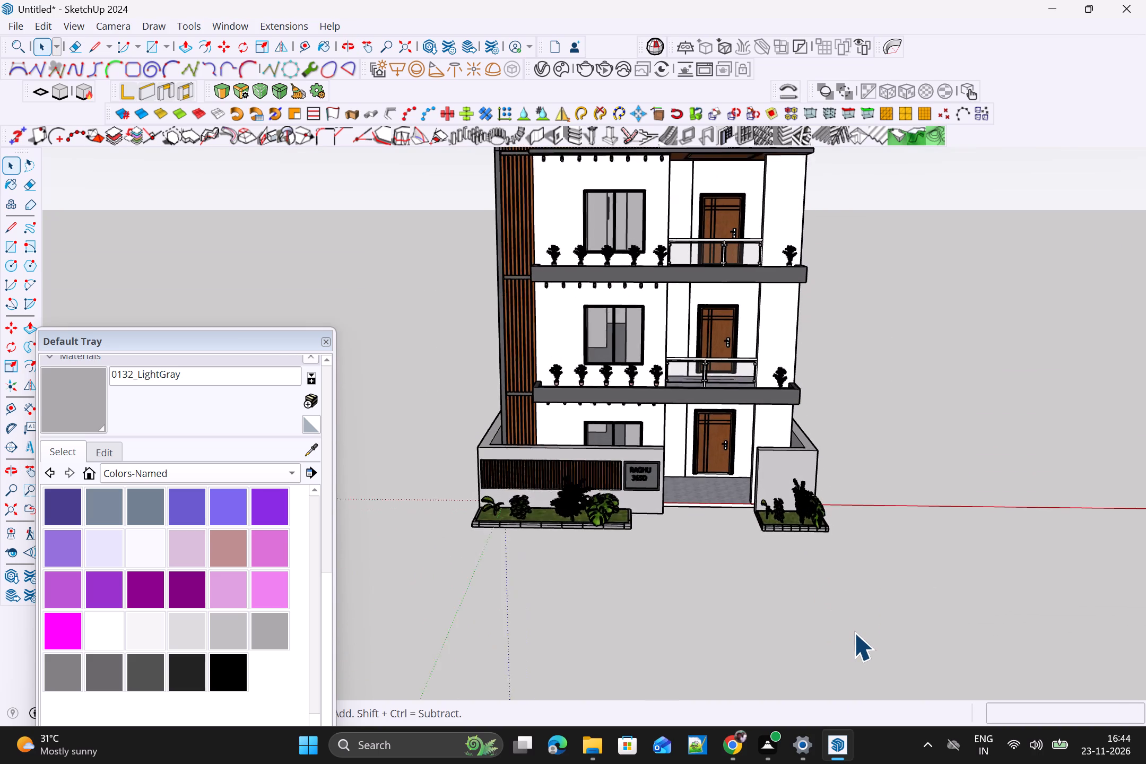
scroll(854, 632, "up", 1)
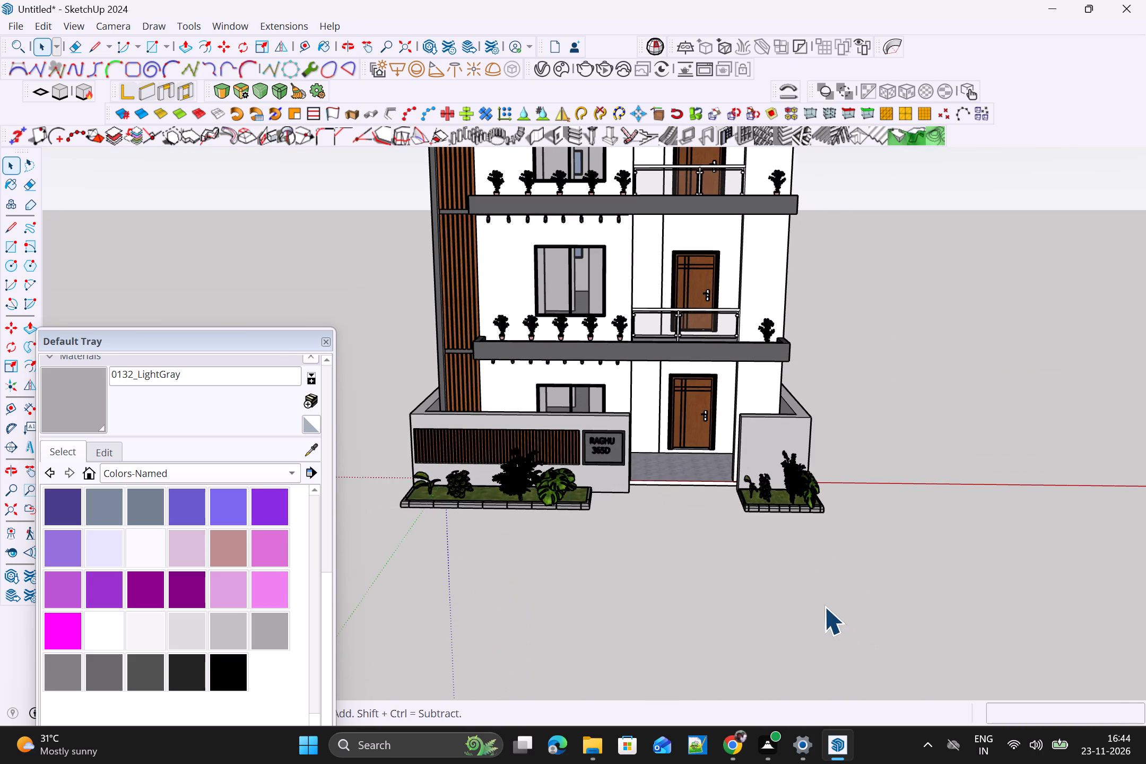
Close the Default Tray and search 3D Warehouse models for GATE.
left_click(328, 345)
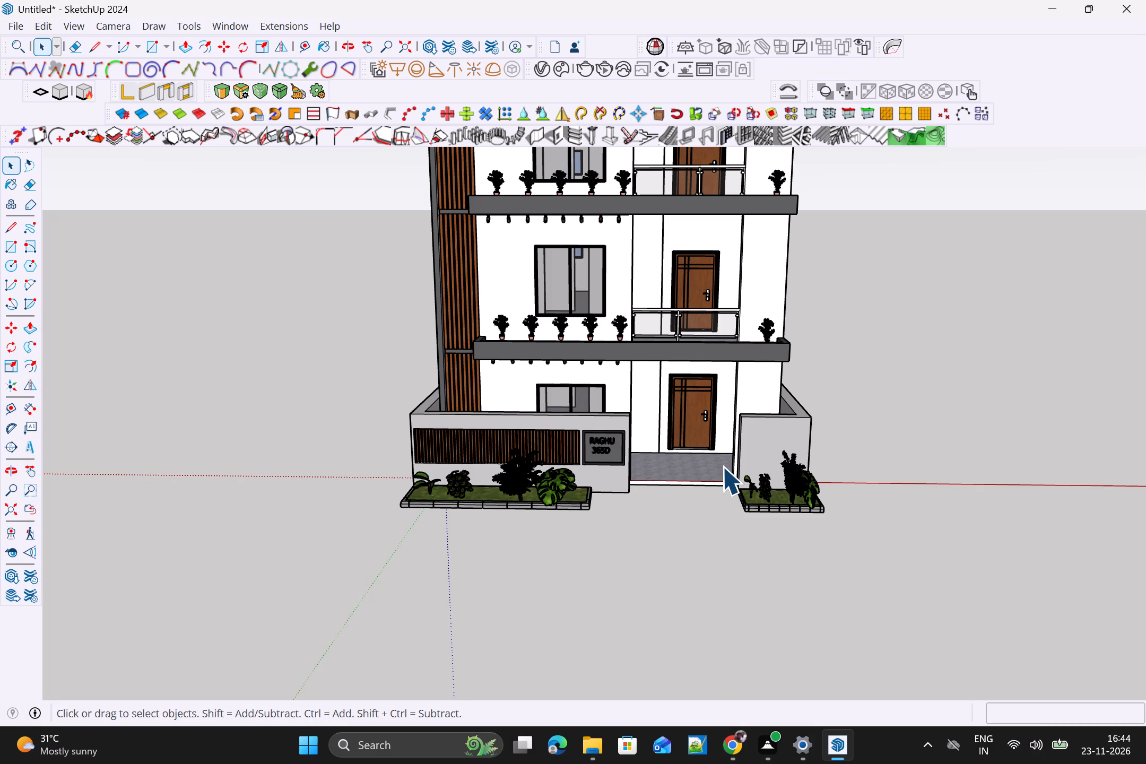
left_click(286, 24)
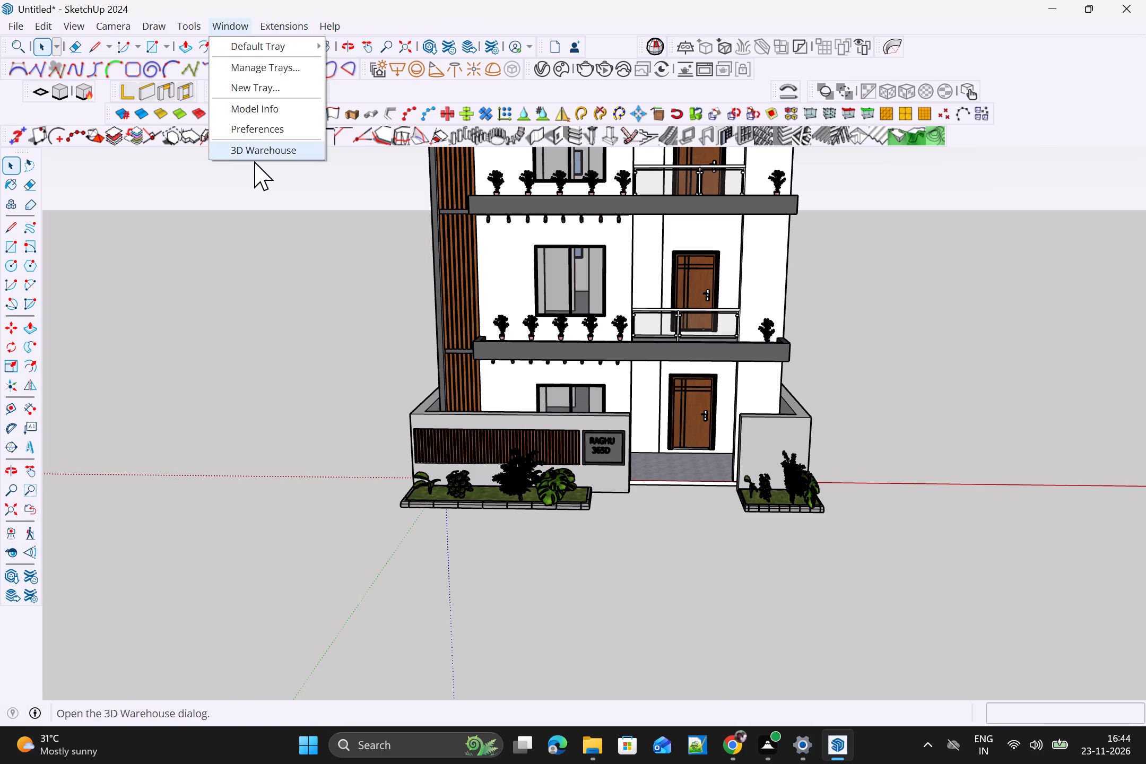
left_click(261, 149)
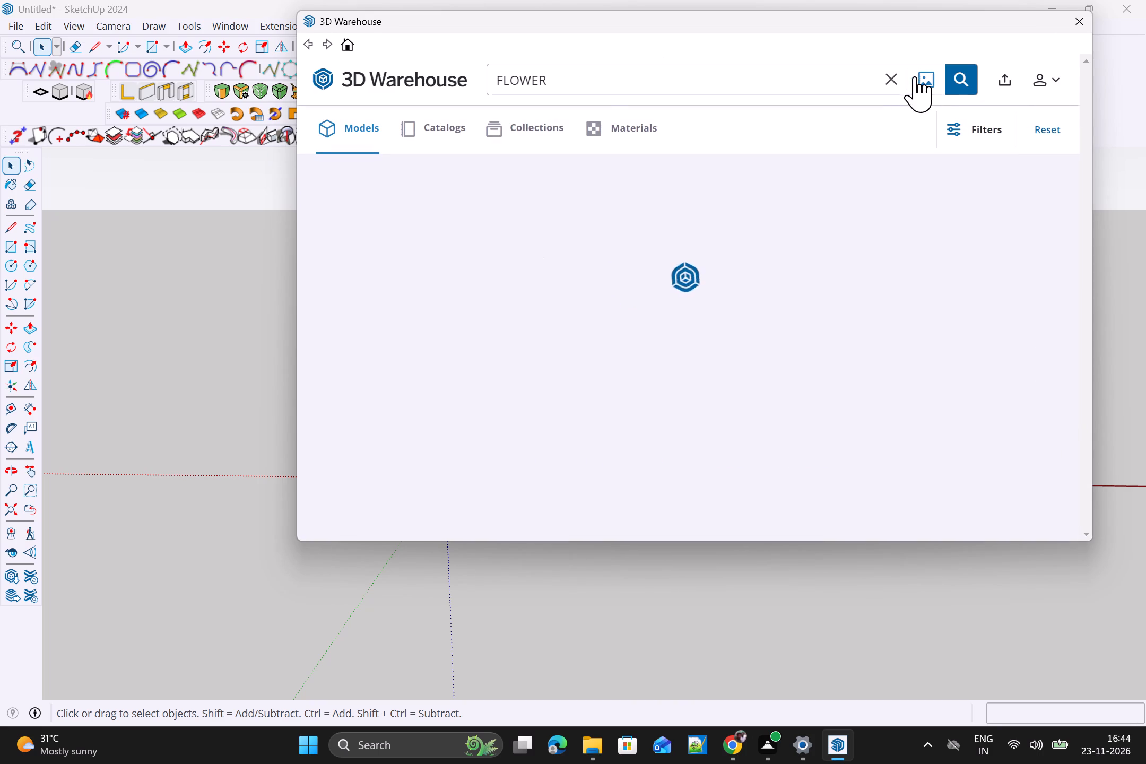
left_click(897, 77)
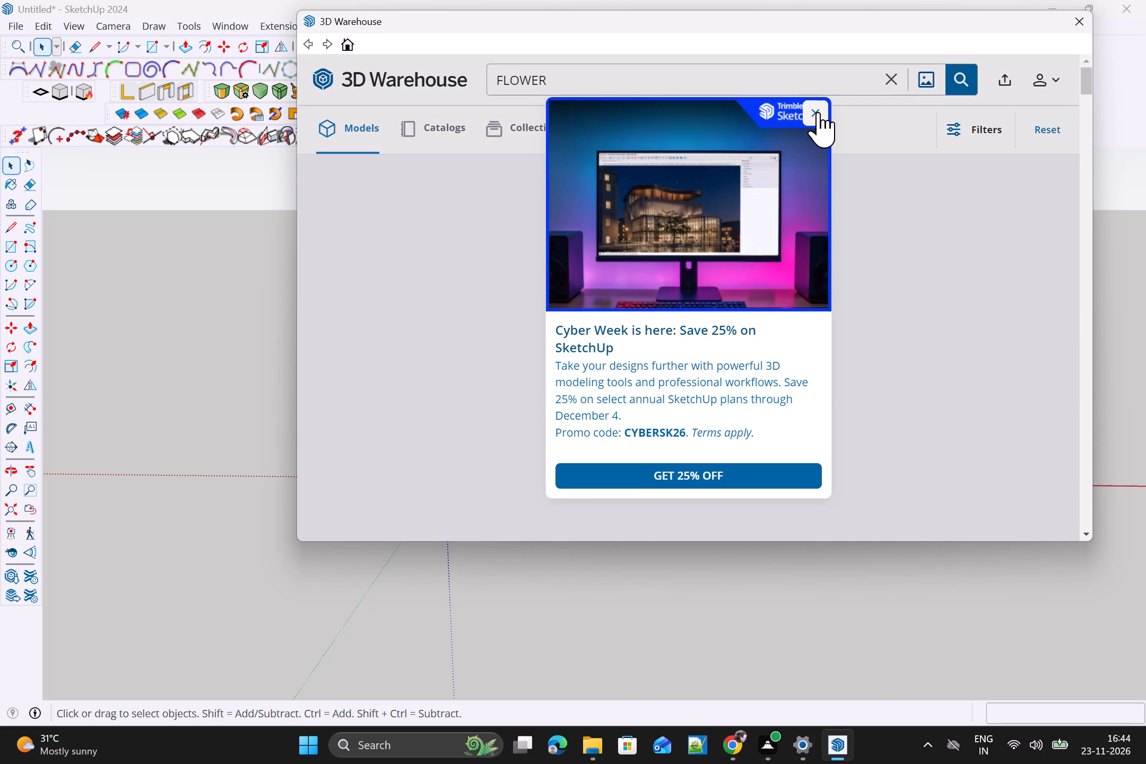
left_click(818, 110)
left_click(895, 77)
left_click(835, 82)
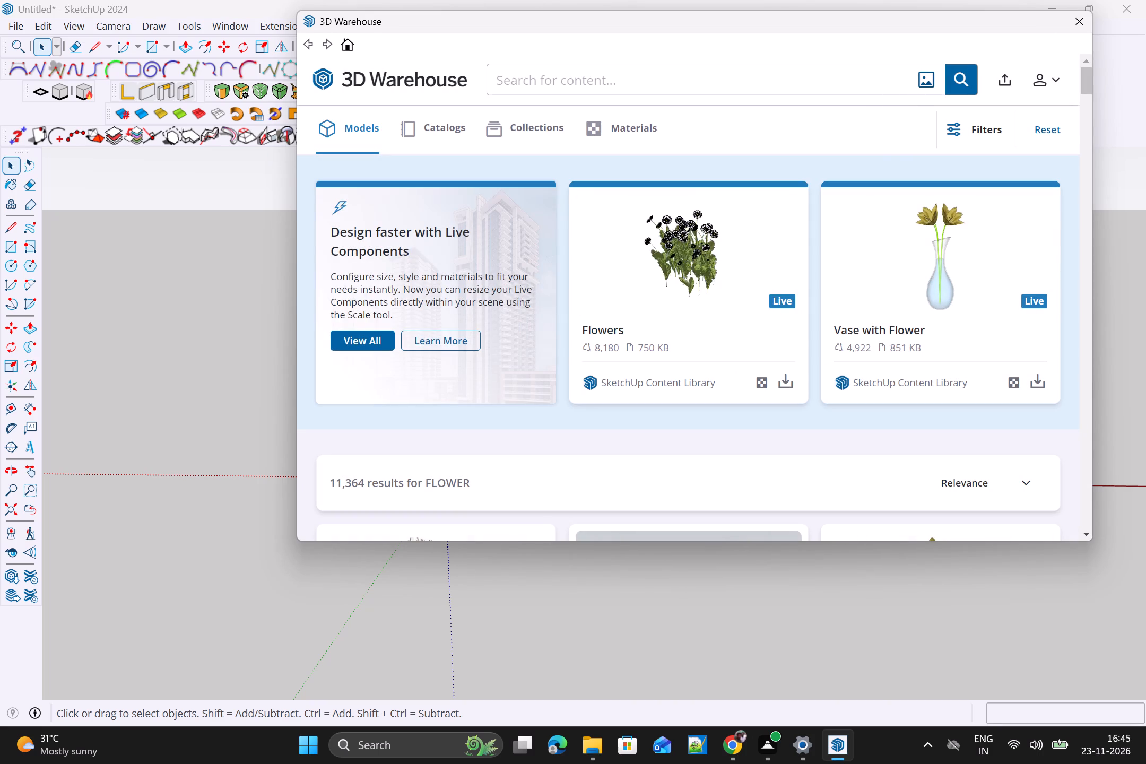
type("GATE")
key("Return")
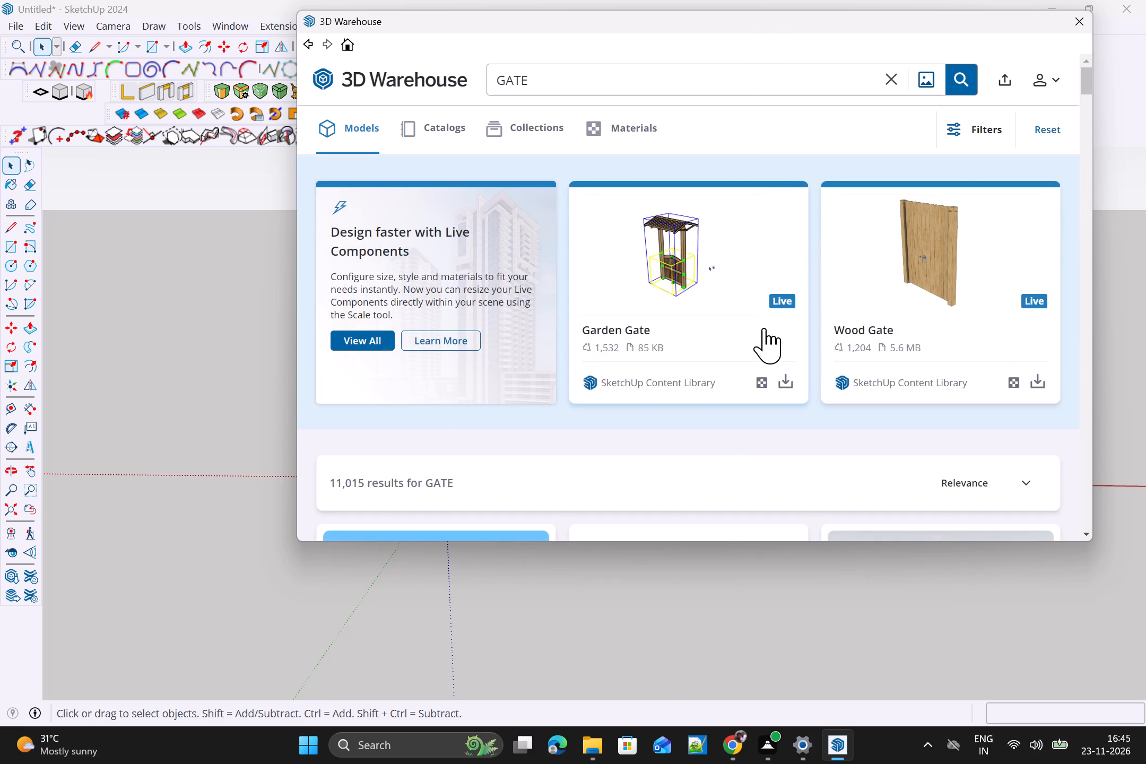
Browse the gate models, load the 464 KB Gate 1 with wooden slats into the model, and place it beside the short planter bed.
left_click_drag(1084, 89, 1084, 110)
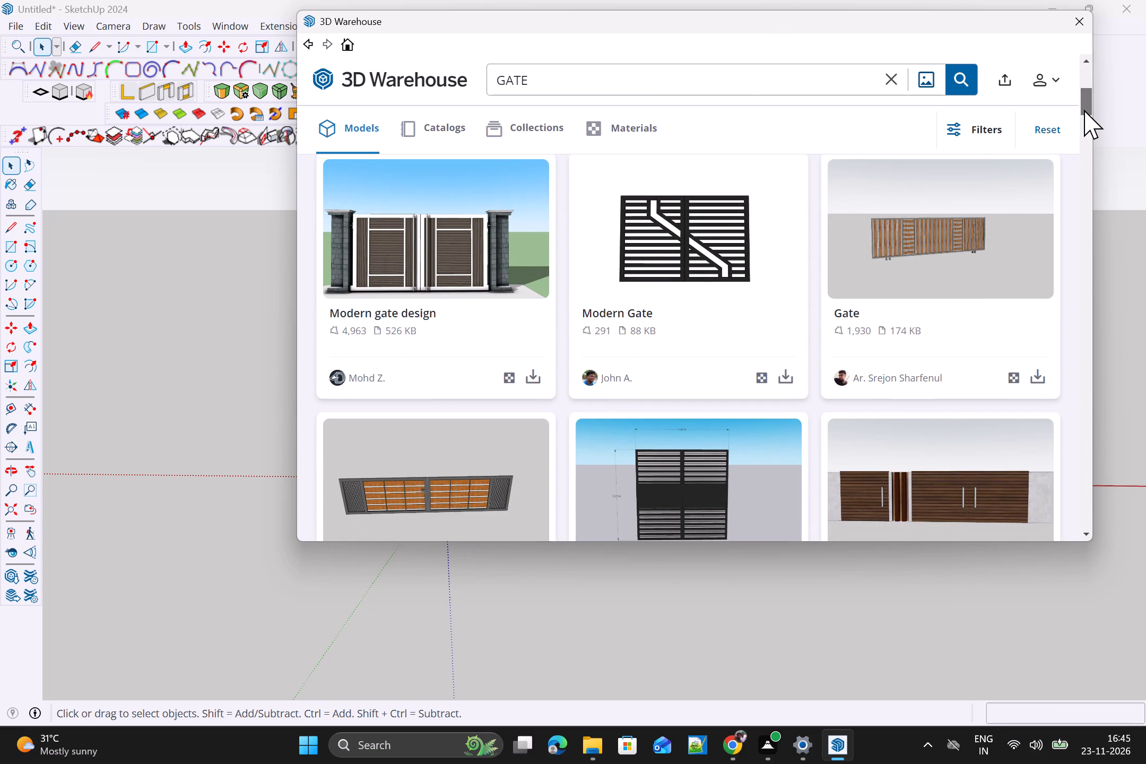
left_click_drag(1084, 110, 1084, 115)
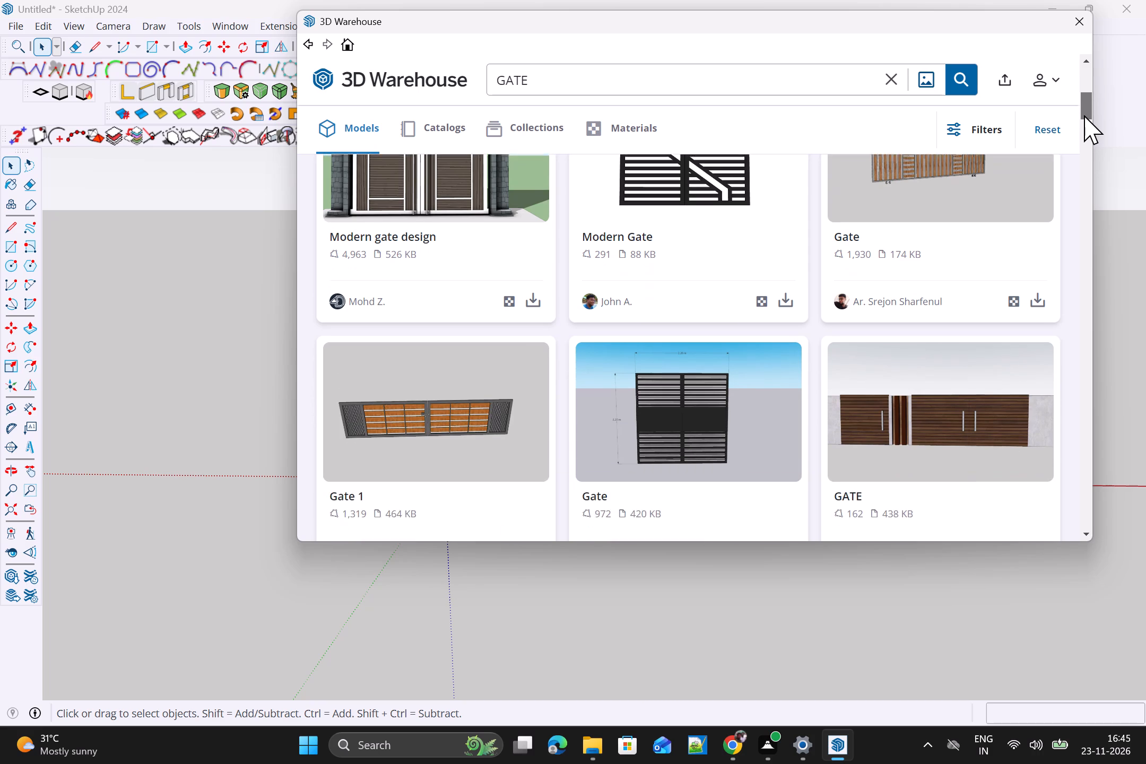
left_click_drag(1084, 115, 1084, 123)
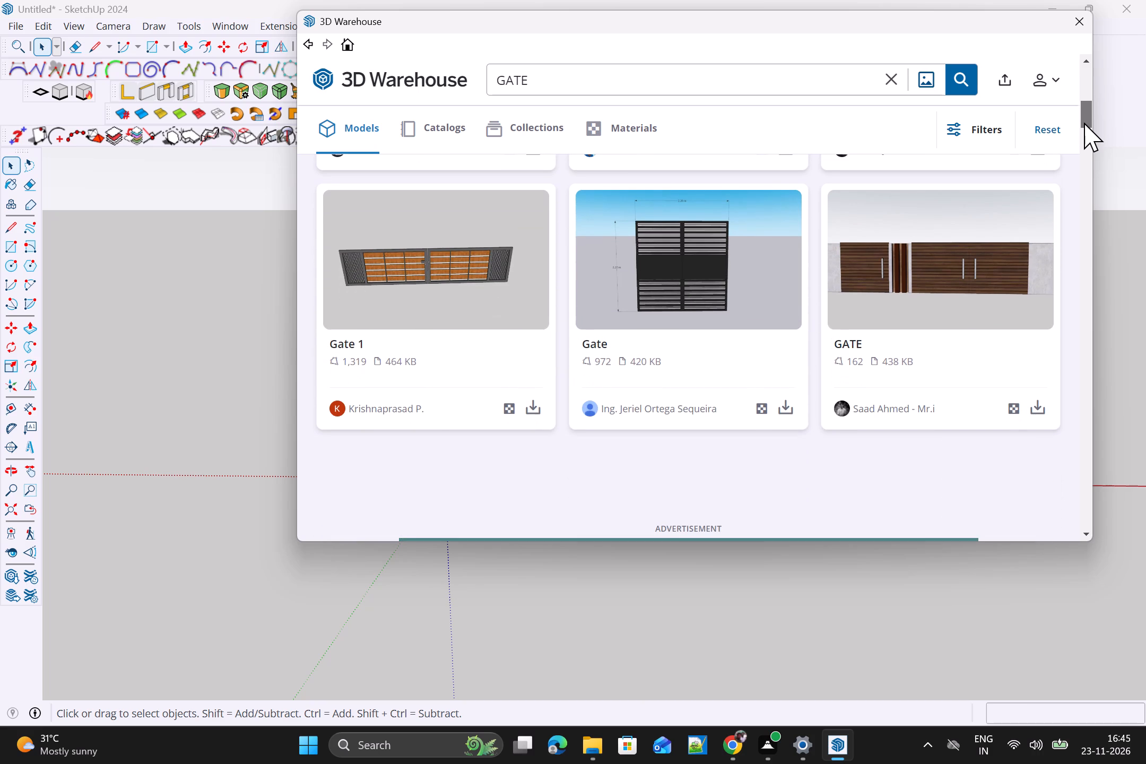
left_click_drag(1084, 123, 1084, 123)
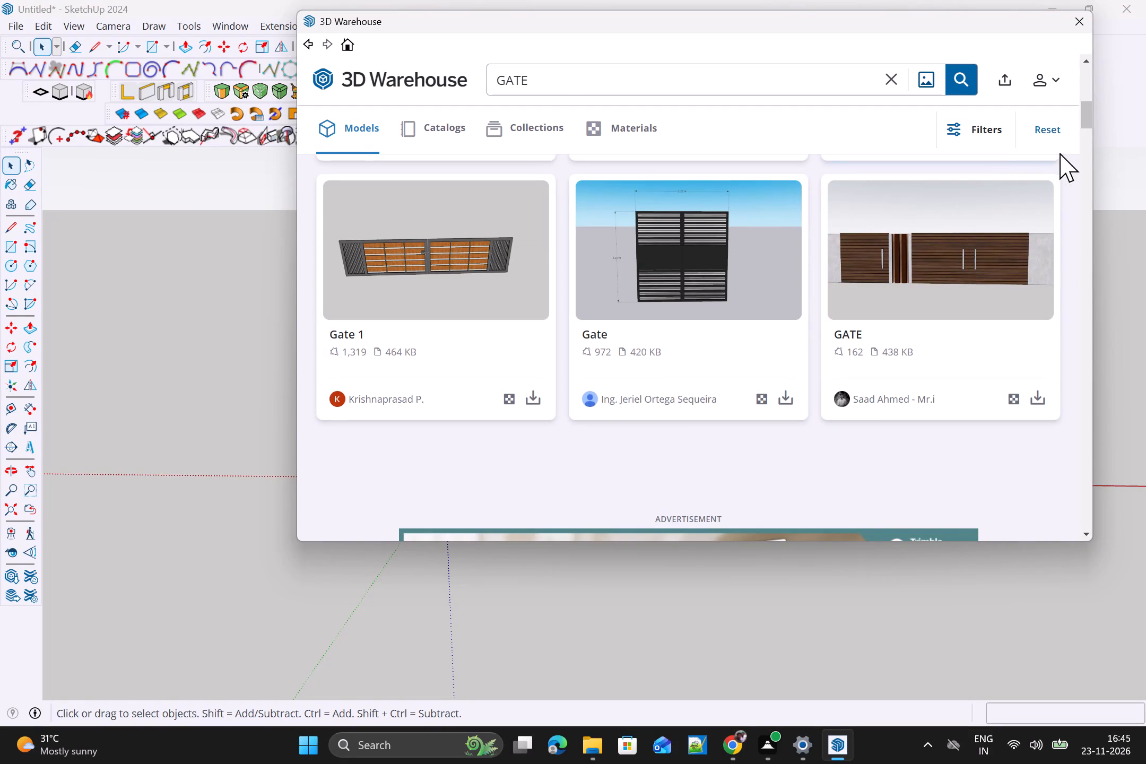
left_click_drag(1083, 120, 1084, 137)
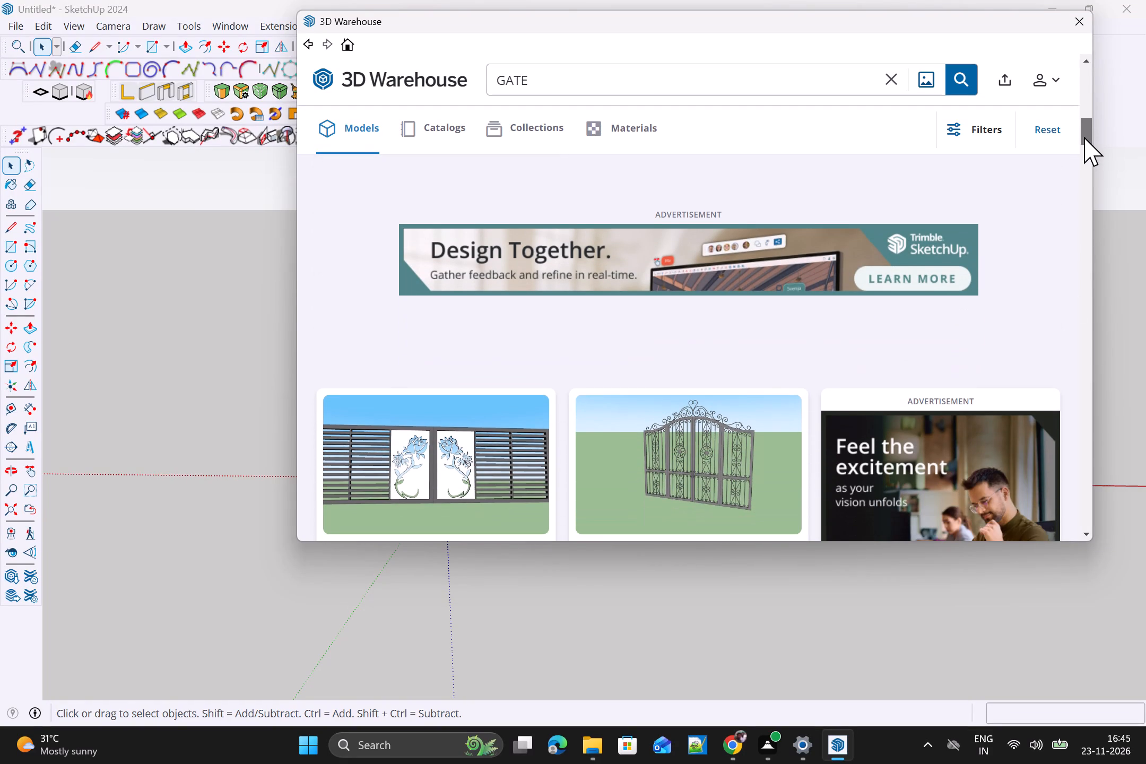
left_click_drag(1084, 137, 1088, 167)
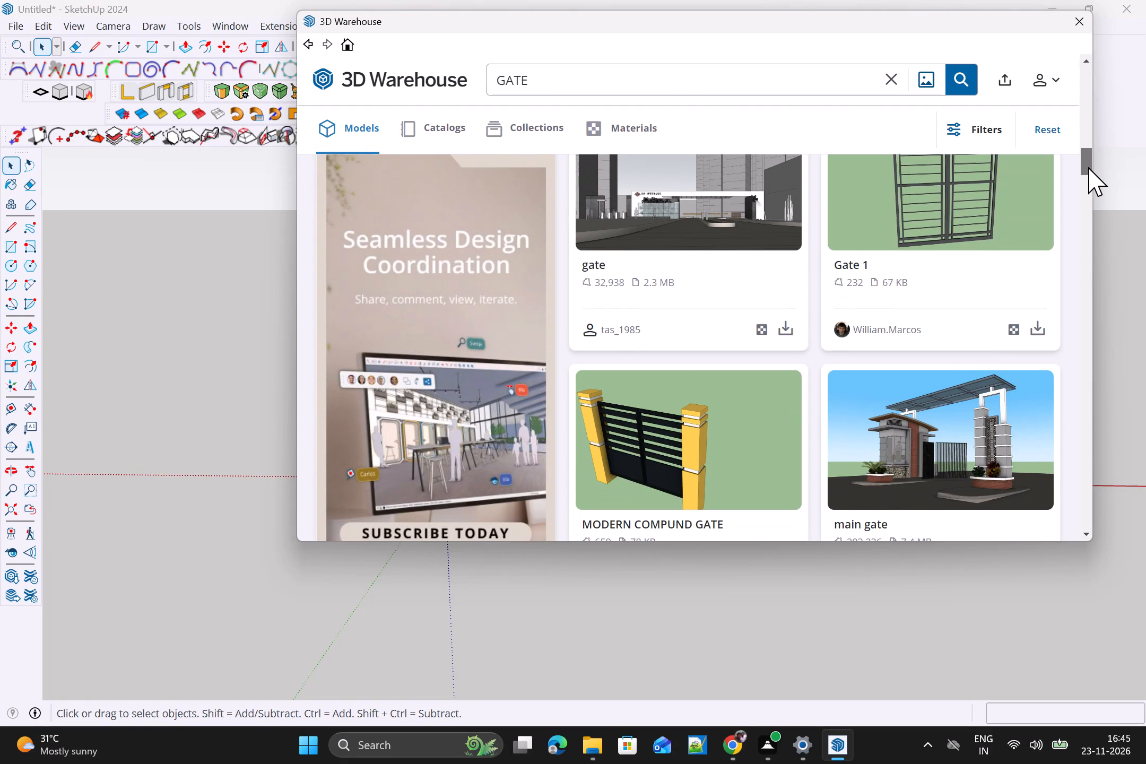
left_click_drag(1088, 167, 1088, 160)
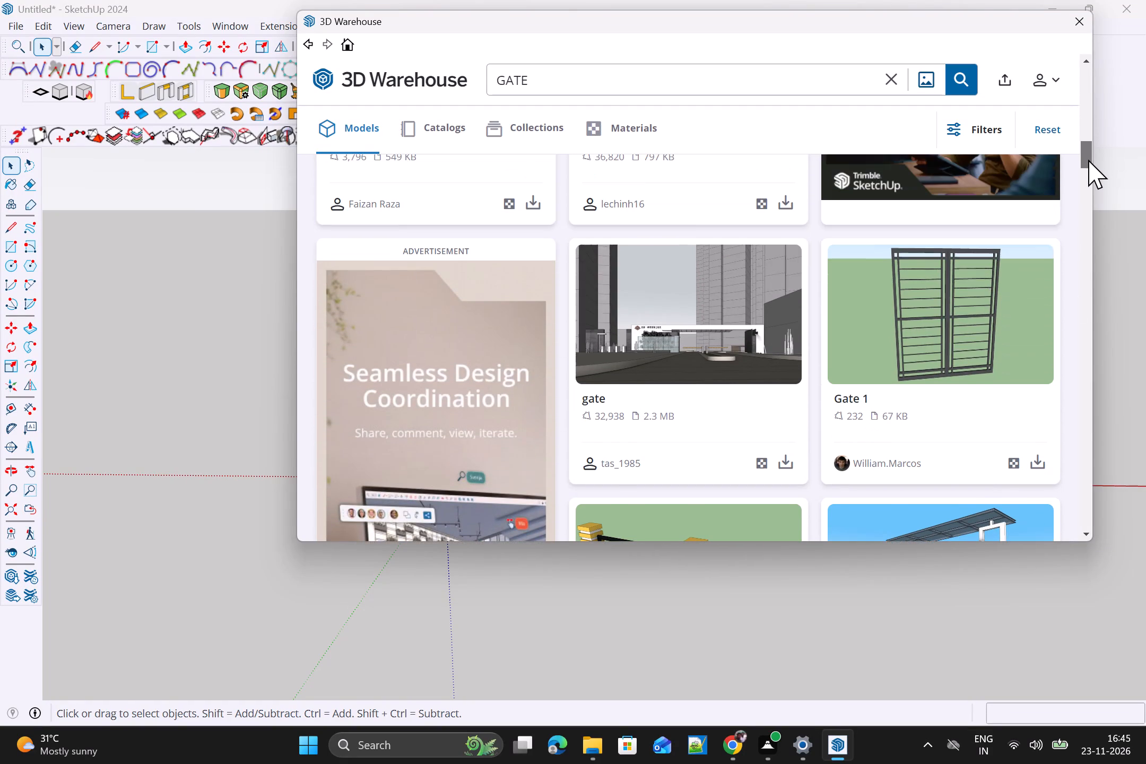
left_click_drag(1088, 160, 1086, 192)
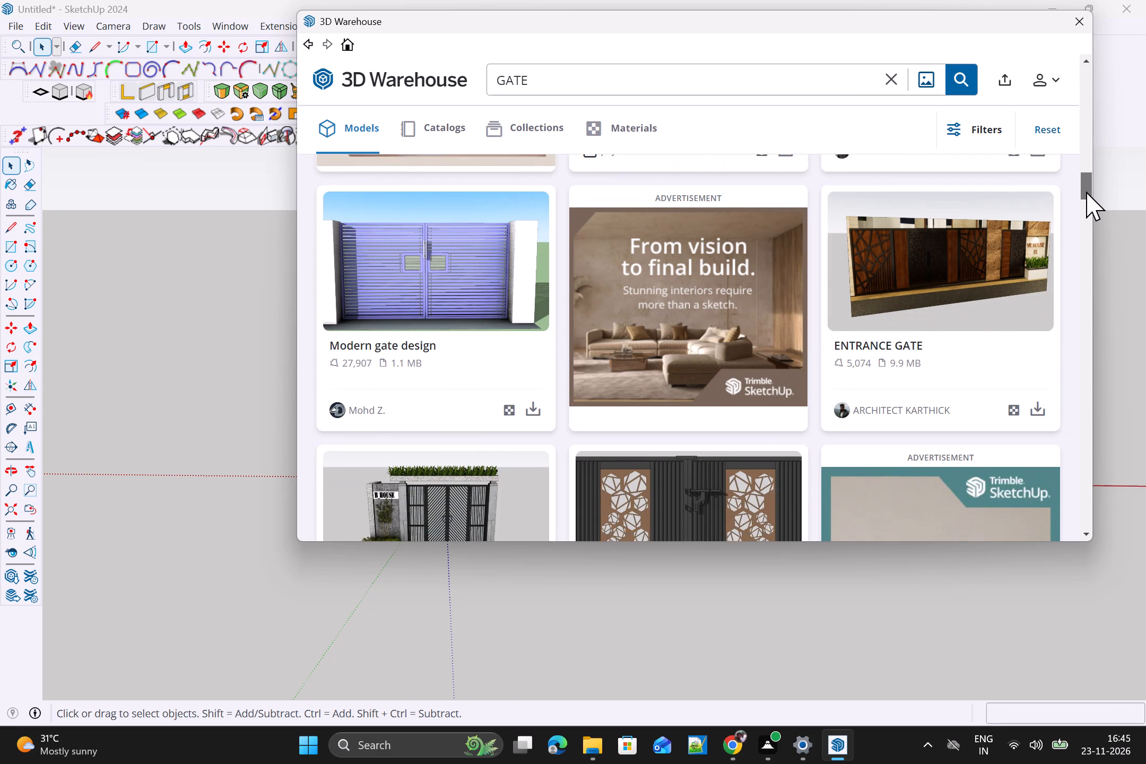
left_click_drag(1086, 192, 1086, 152)
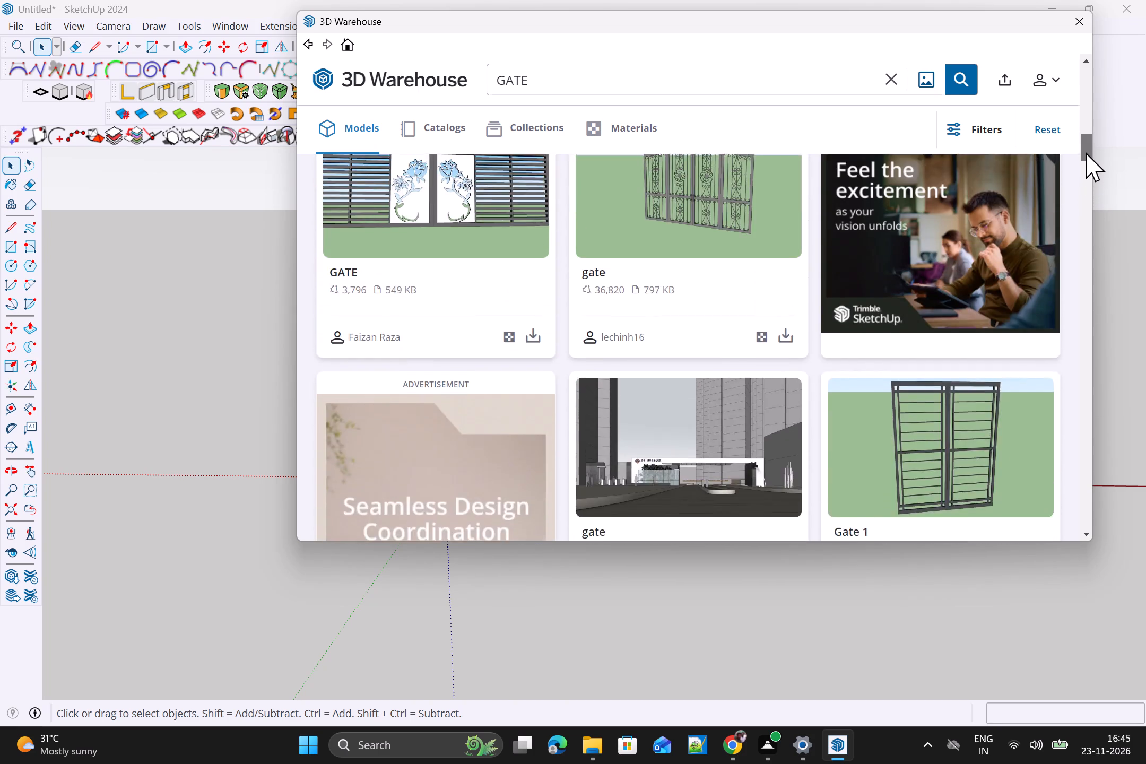
left_click_drag(1086, 152, 1091, 117)
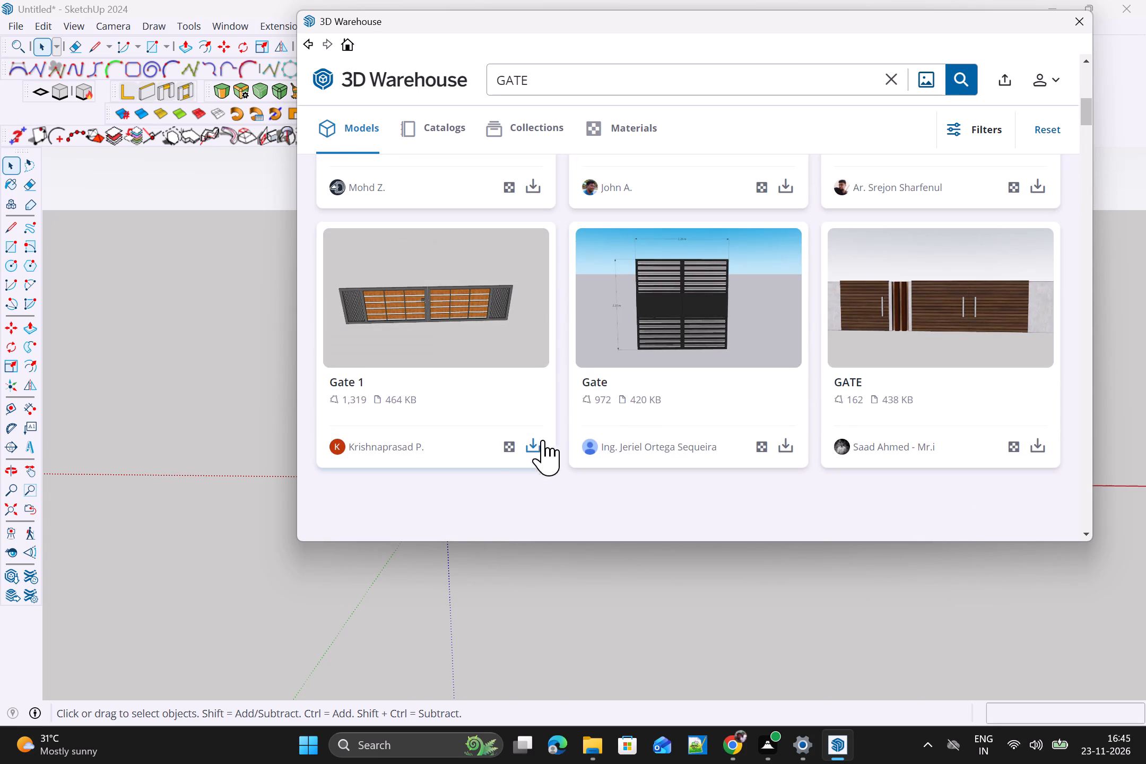
left_click(537, 449)
left_click(653, 298)
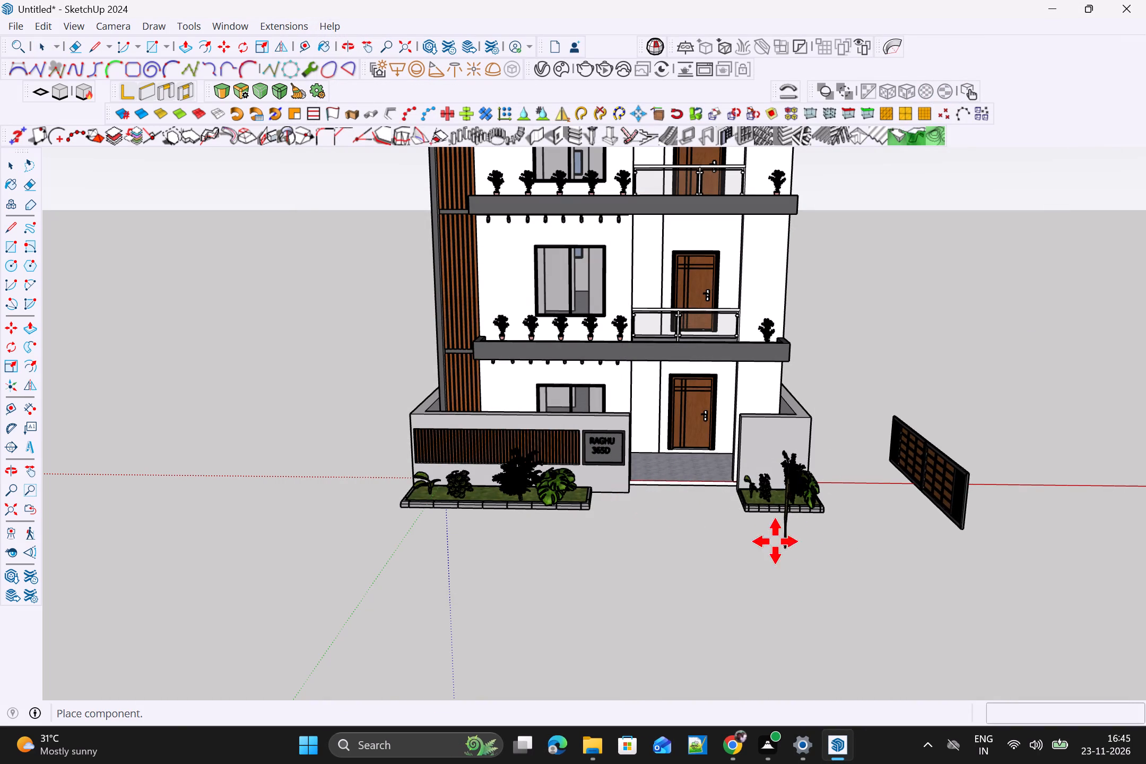
left_click(888, 554)
Explode the placed gate component so the gate and the human figure become separate objects.
scroll(859, 569, "up", 3)
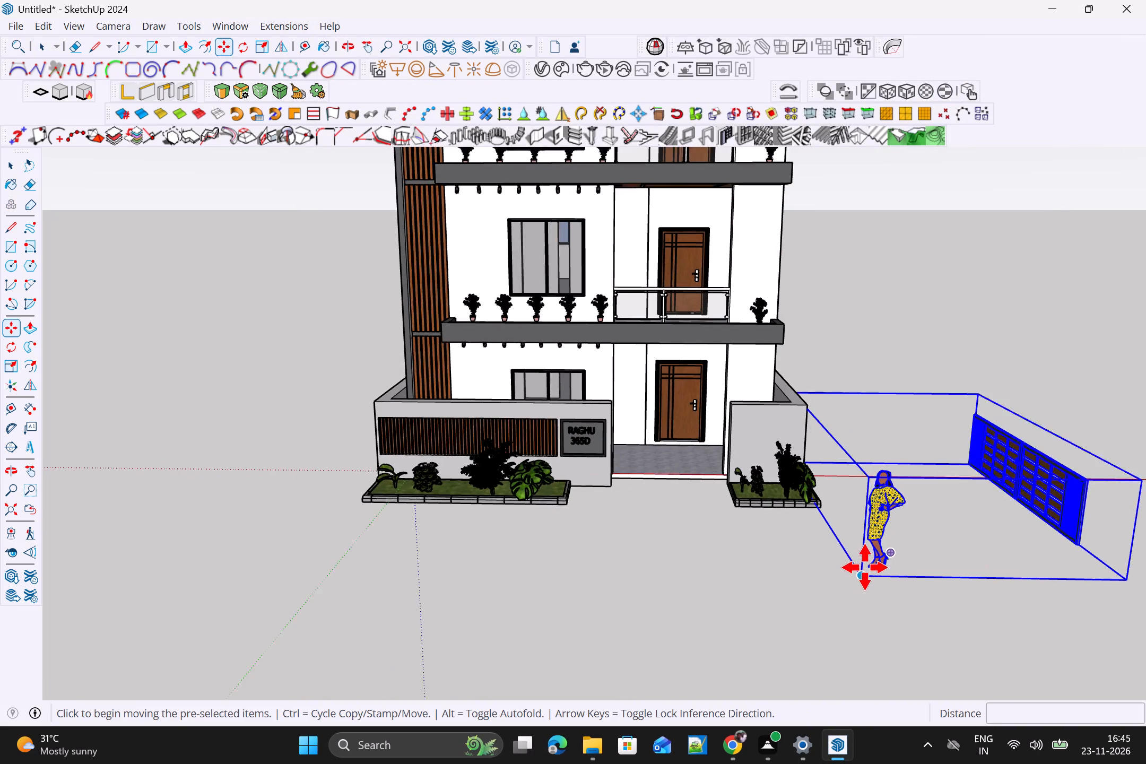
scroll(874, 561, "down", 3)
key("space")
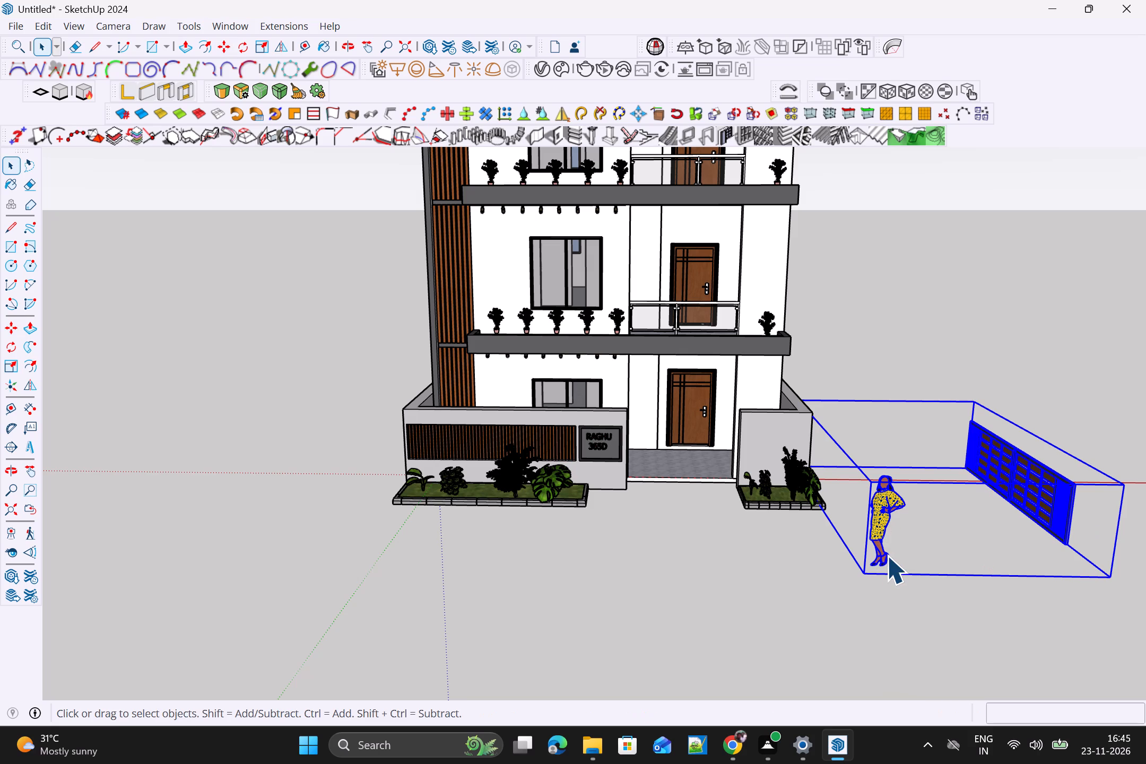
right_click(881, 545)
left_click(930, 175)
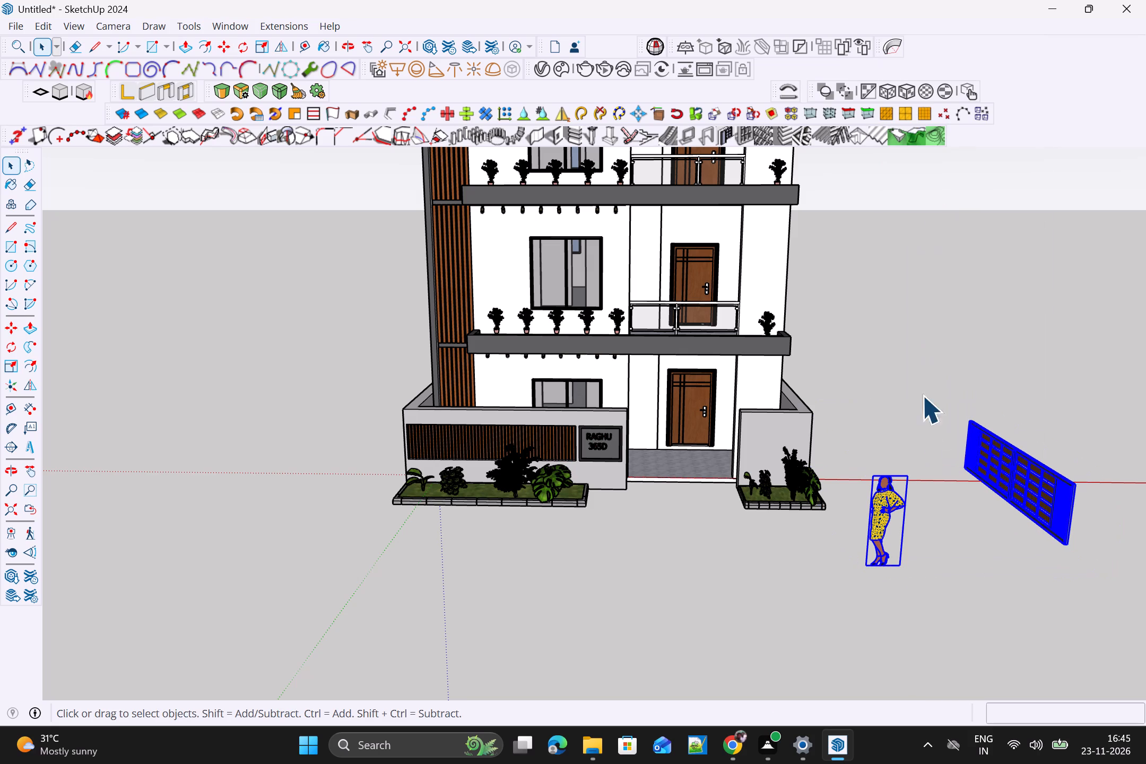
Rotate only the gate 90° on the ground plane so it runs parallel to the building's front.
scroll(1008, 515, "down", 3)
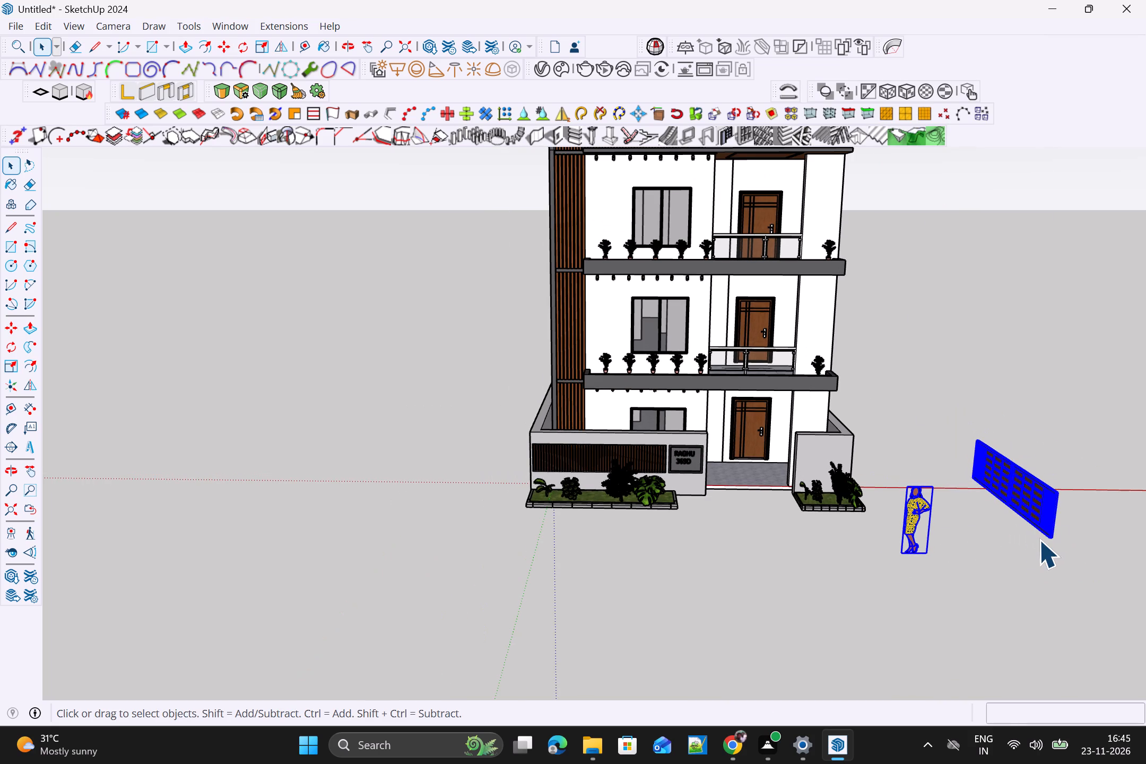
left_click(1039, 540)
left_click(1037, 535)
left_click(1051, 520)
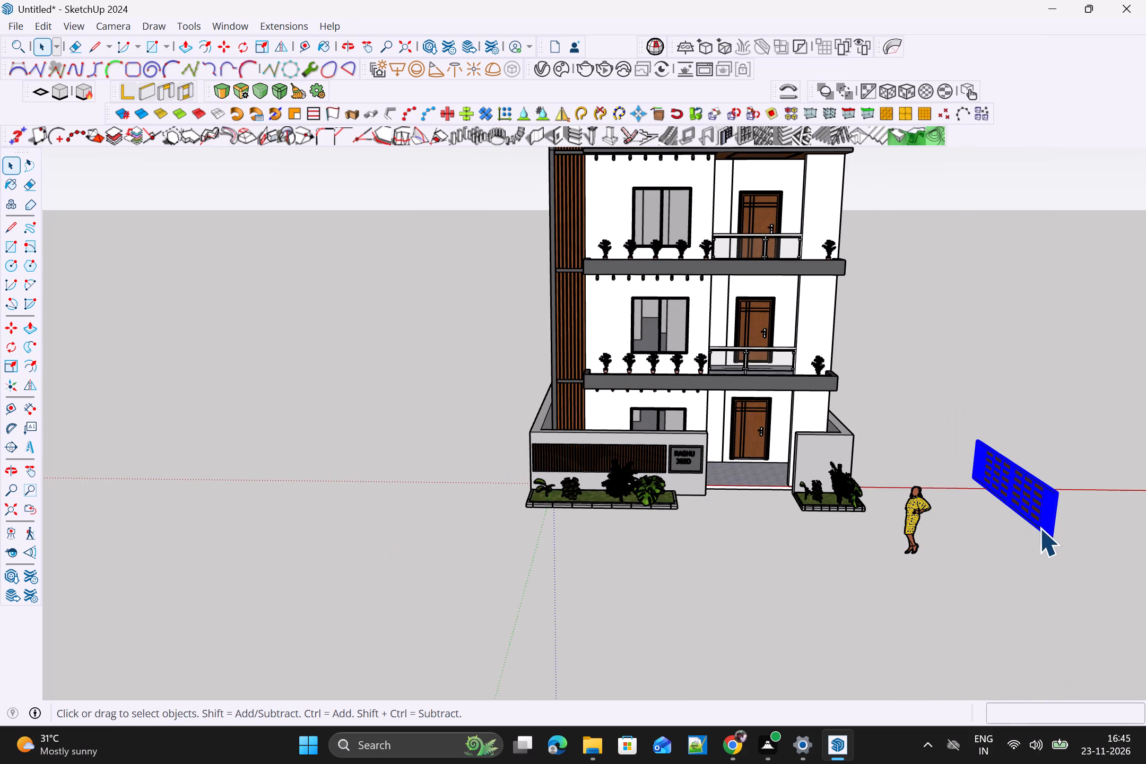
key("q")
left_click(1002, 558)
left_click(1023, 554)
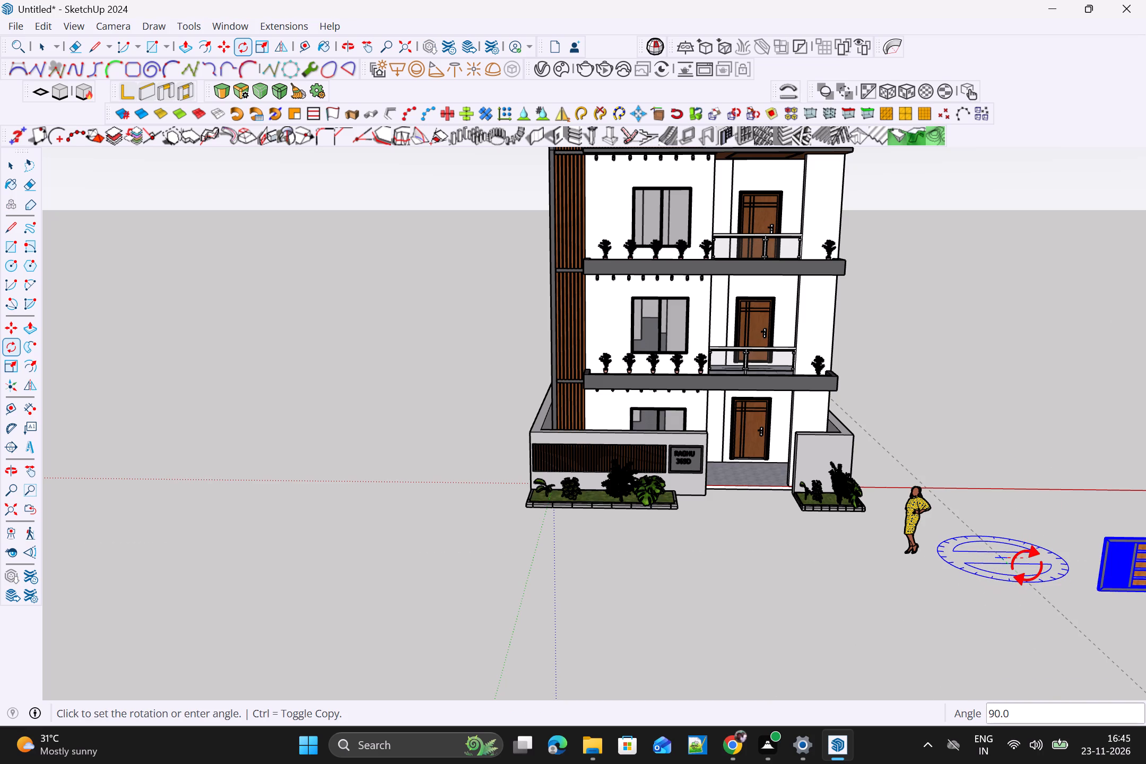
key("9")
key("0")
key("Return")
scroll(959, 545, "up", 3)
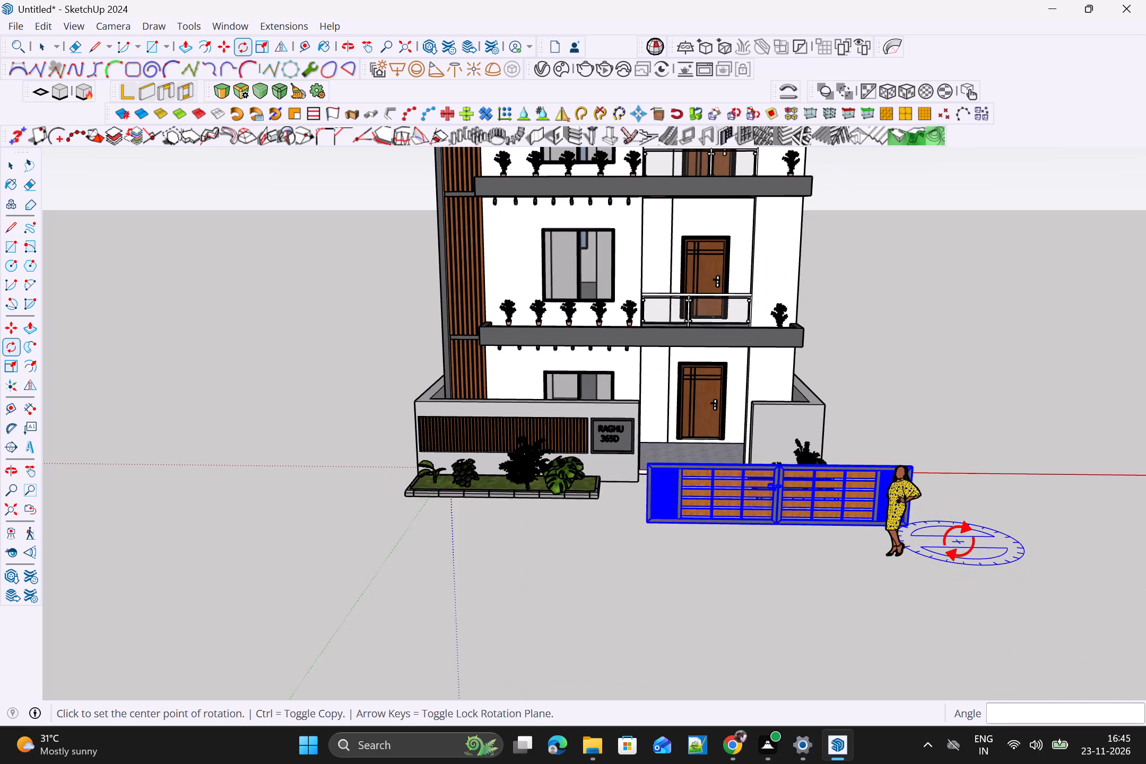
scroll(959, 541, "up", 3)
key("space")
Move the gate by its lower outer corner about 14' 7" onto the entrance sill, beside the short outer wall.
scroll(947, 541, "up", 4)
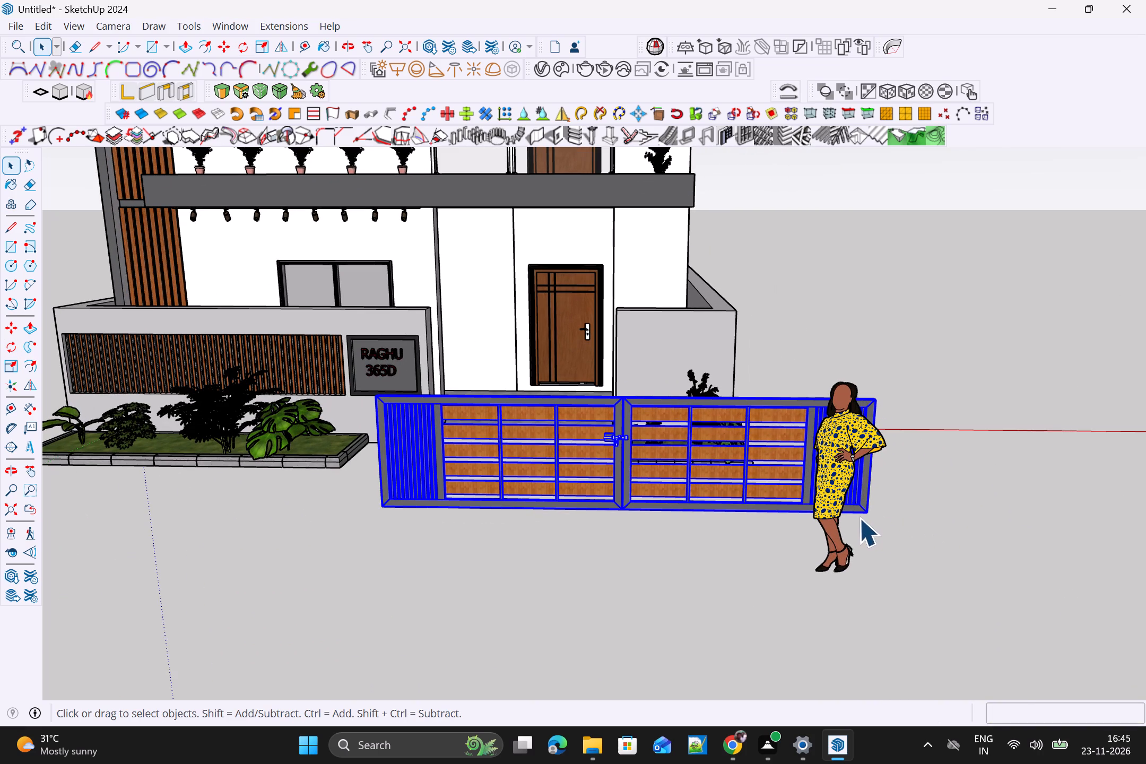
key("m")
left_click(872, 511)
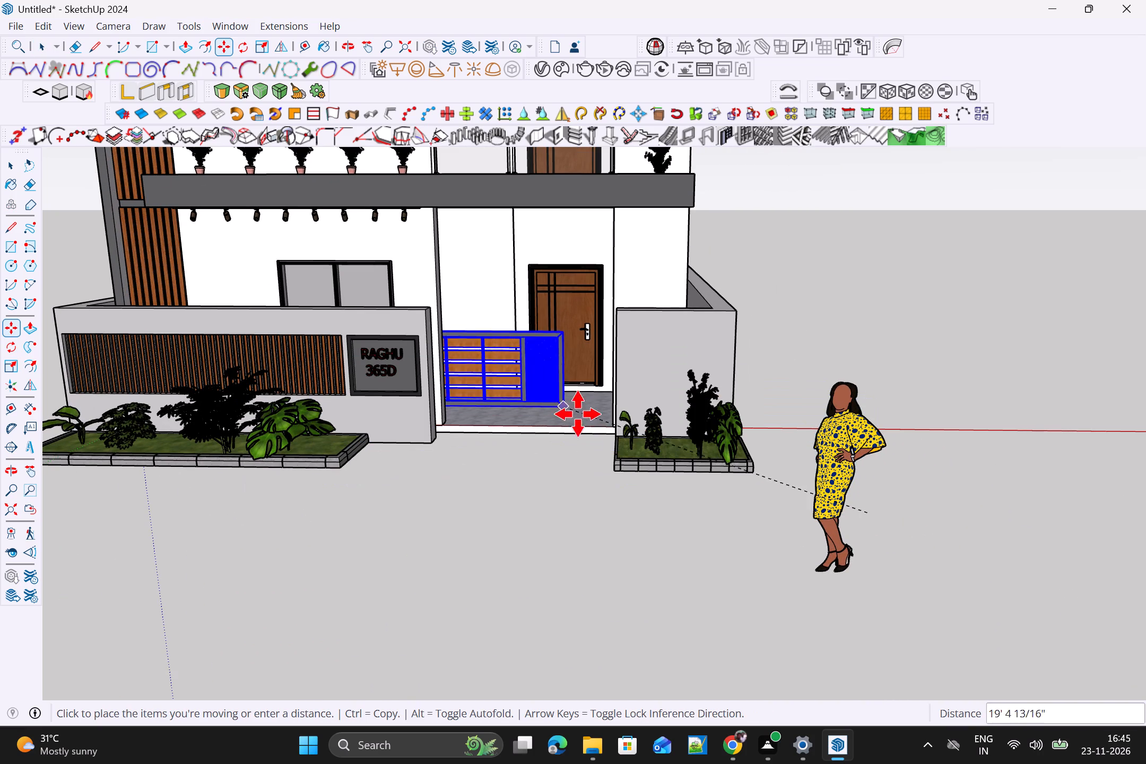
scroll(606, 423, "up", 17)
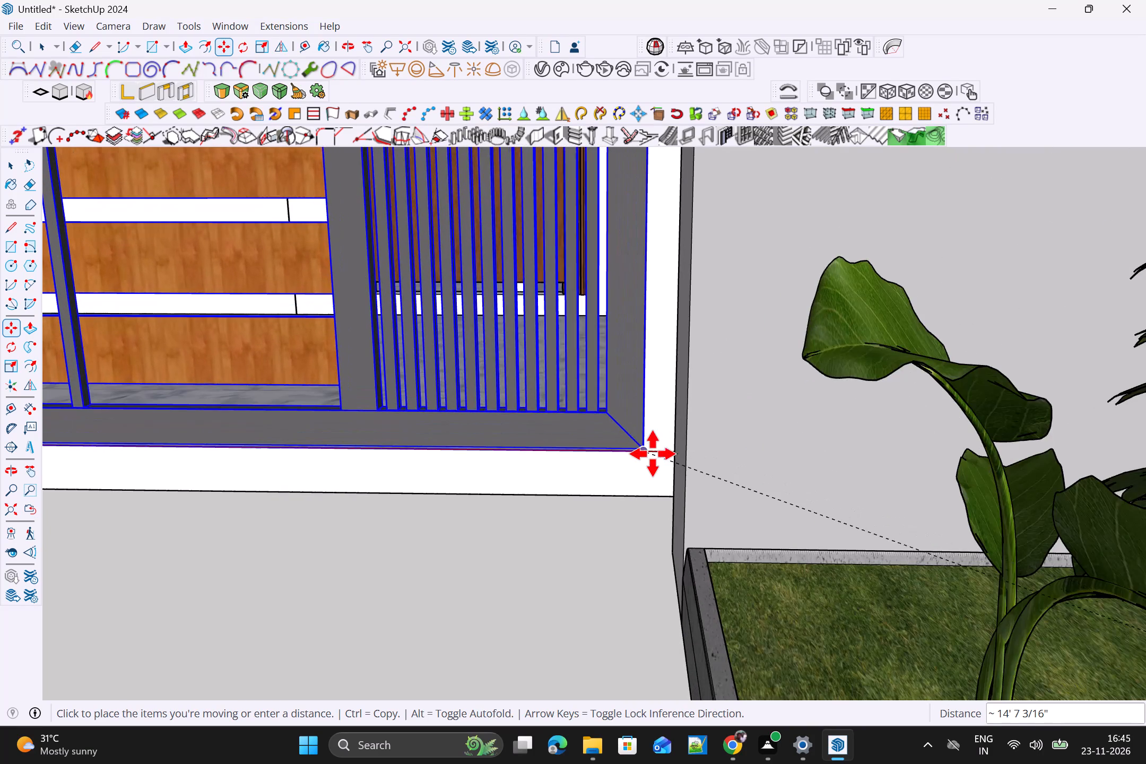
left_click(645, 454)
Scale the gate's width to about 0.50 so it ends at the nameplate wall, showing the model's back edges only while scaling.
scroll(635, 463, "down", 7)
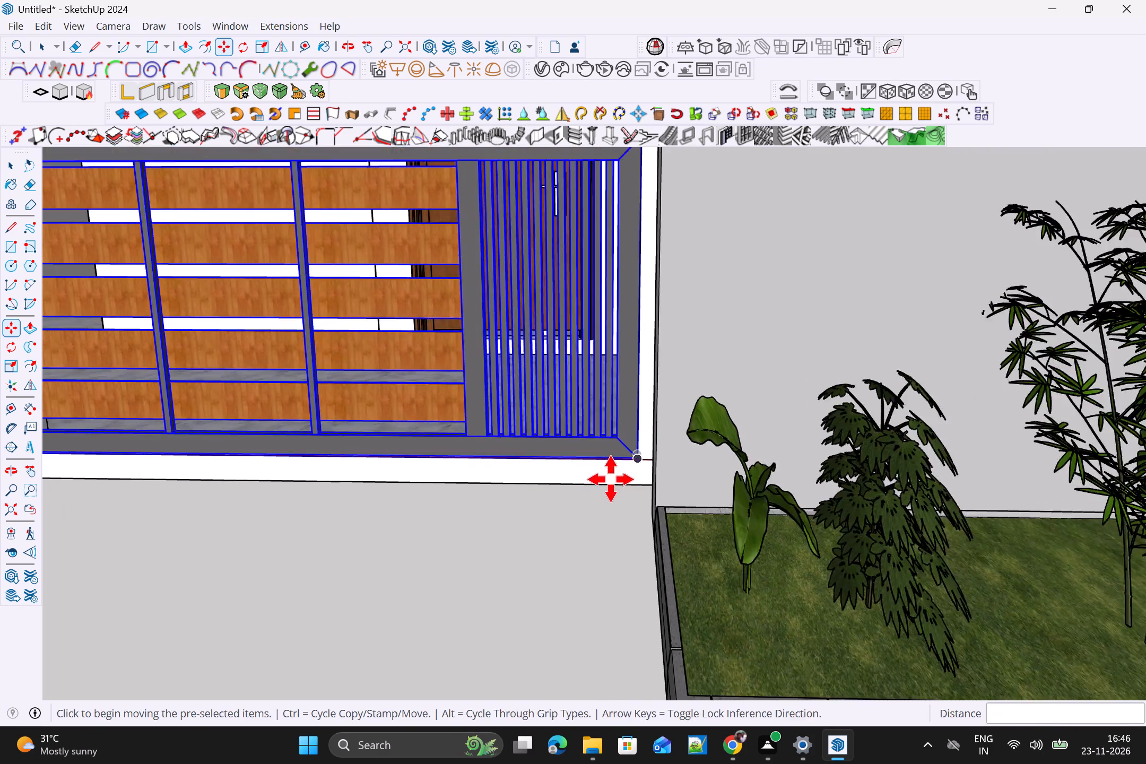
scroll(611, 479, "down", 9)
scroll(490, 462, "down", 5)
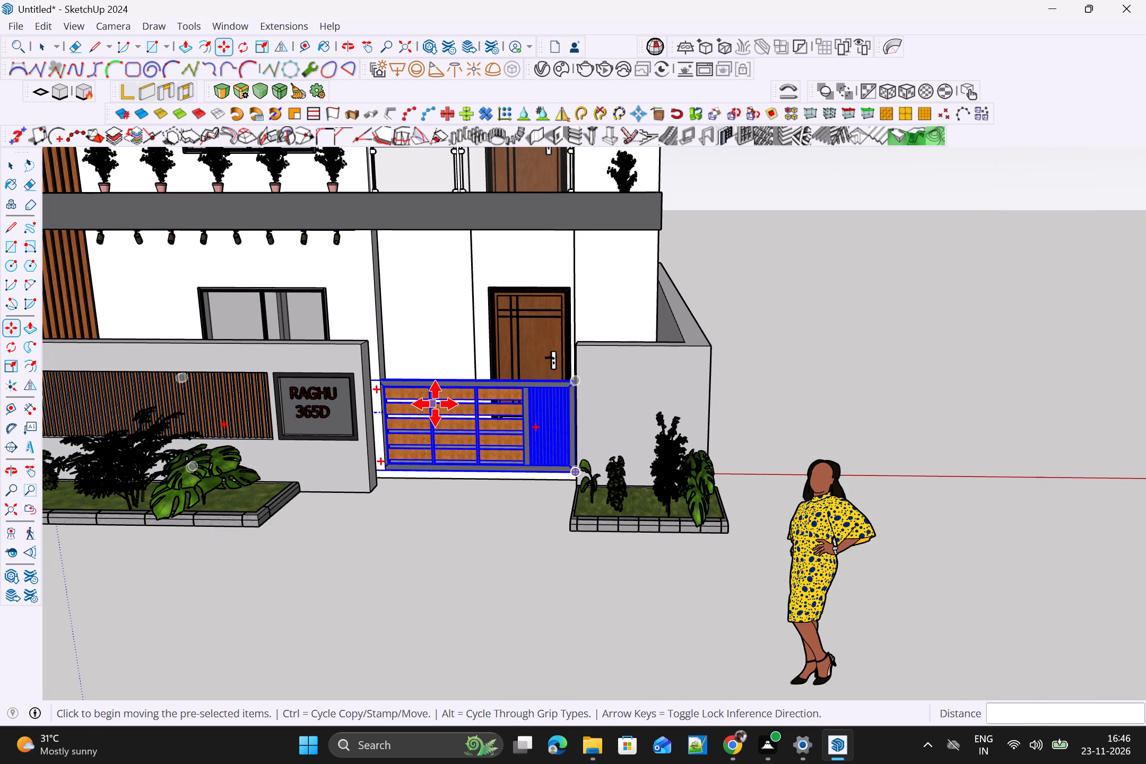
key("s")
scroll(367, 419, "up", 3)
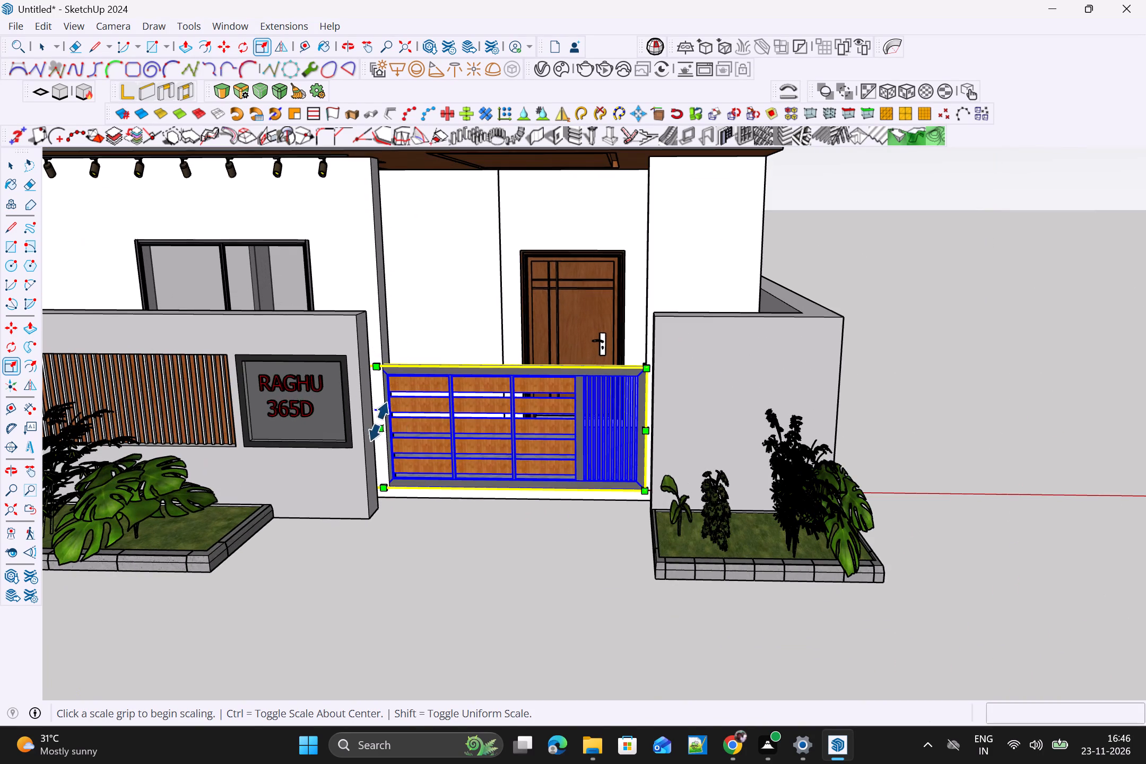
scroll(387, 428, "up", 4)
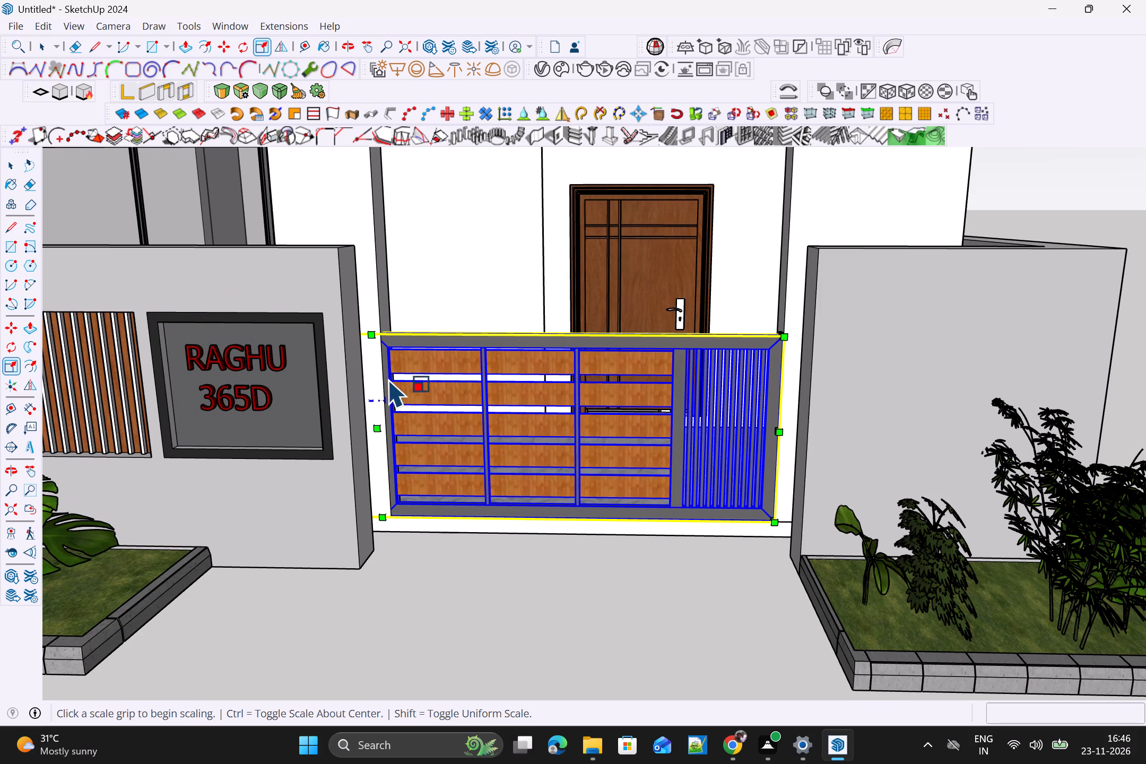
scroll(140, 438, "down", 10)
scroll(228, 457, "down", 6)
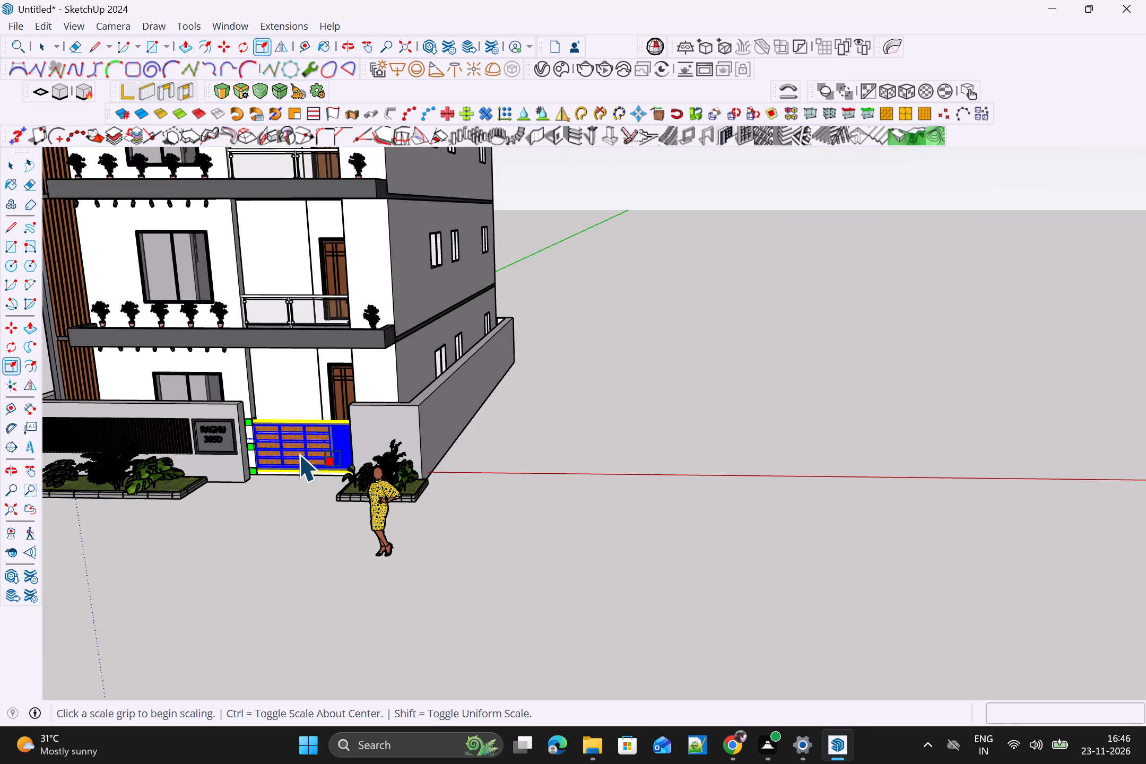
key("k")
scroll(125, 452, "up", 7)
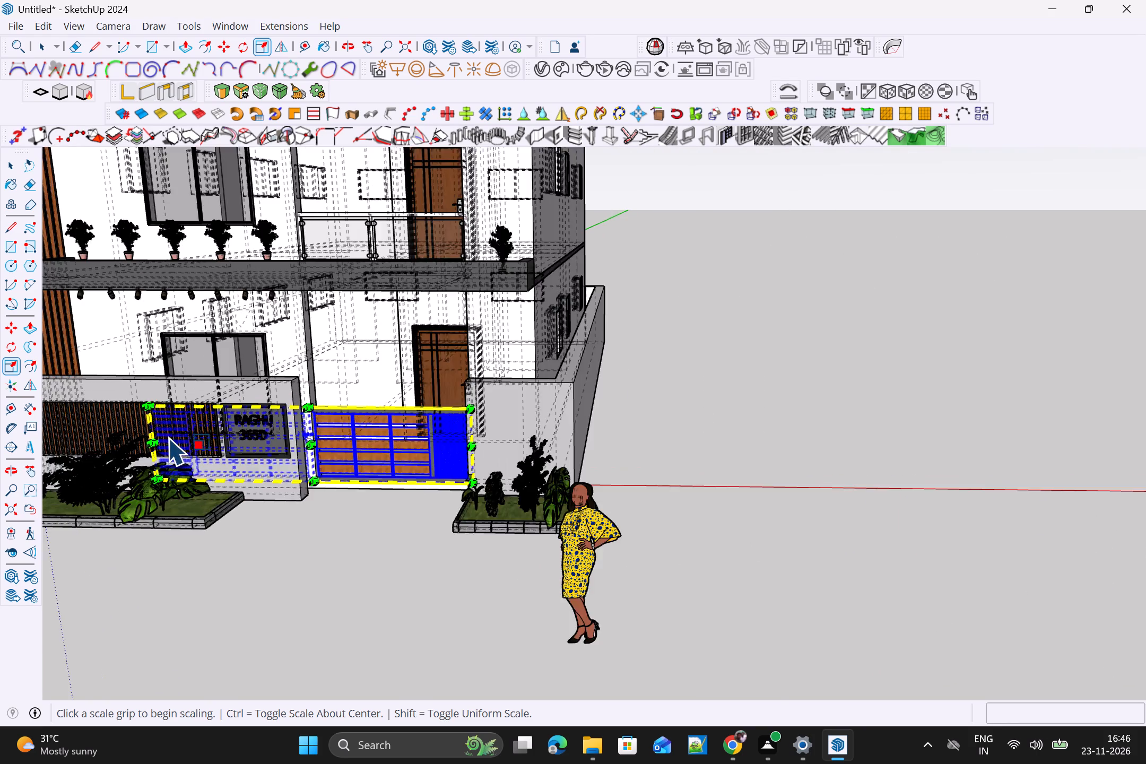
scroll(169, 436, "up", 14)
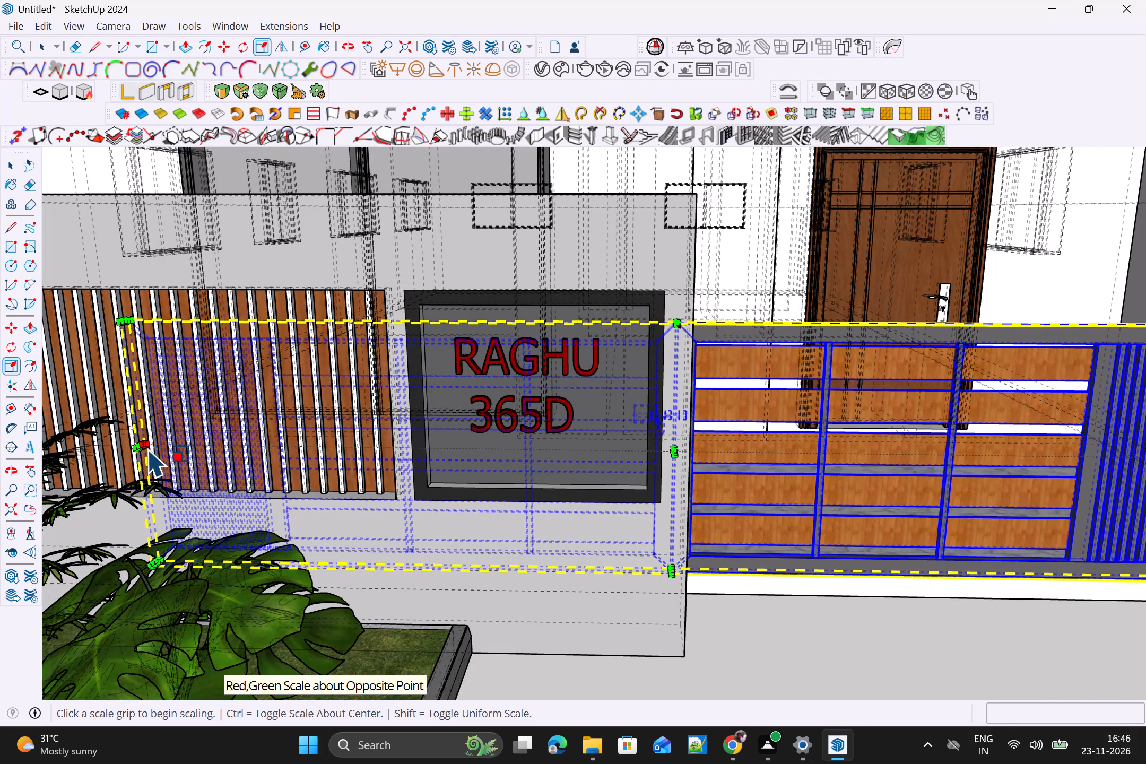
scroll(151, 448, "up", 9)
left_click(134, 447)
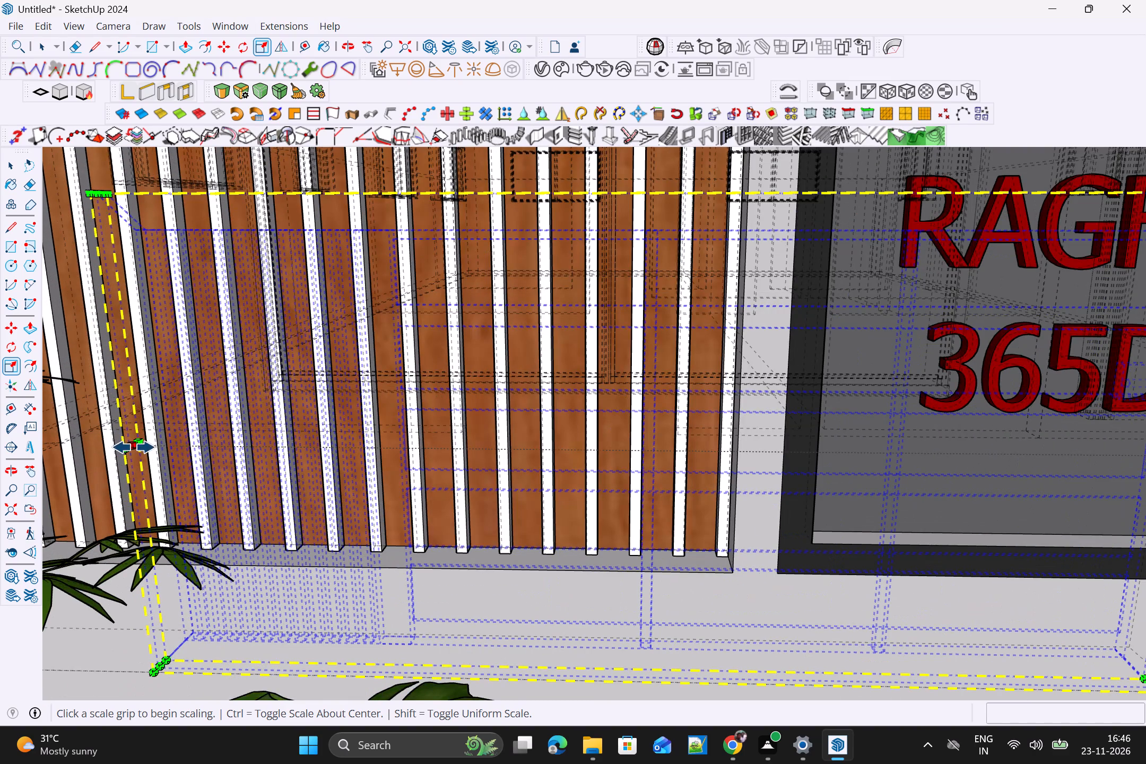
scroll(241, 447, "down", 17)
scroll(689, 446, "up", 4)
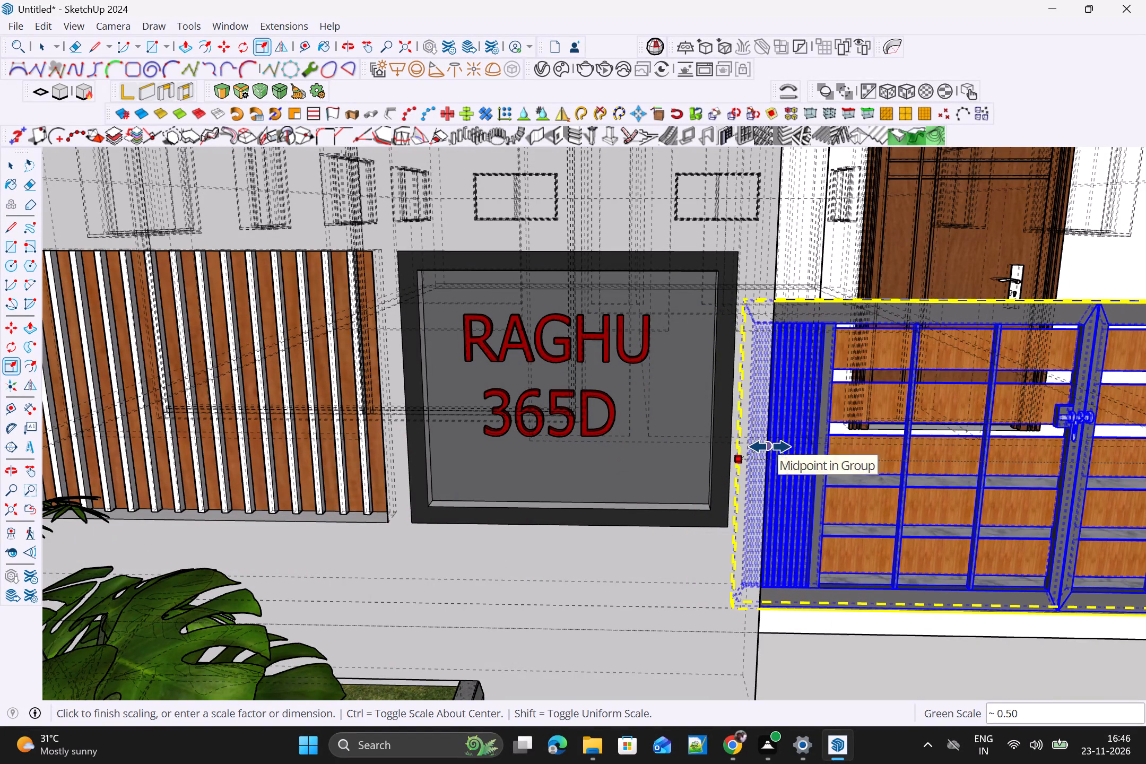
left_click(779, 447)
scroll(772, 456, "down", 15)
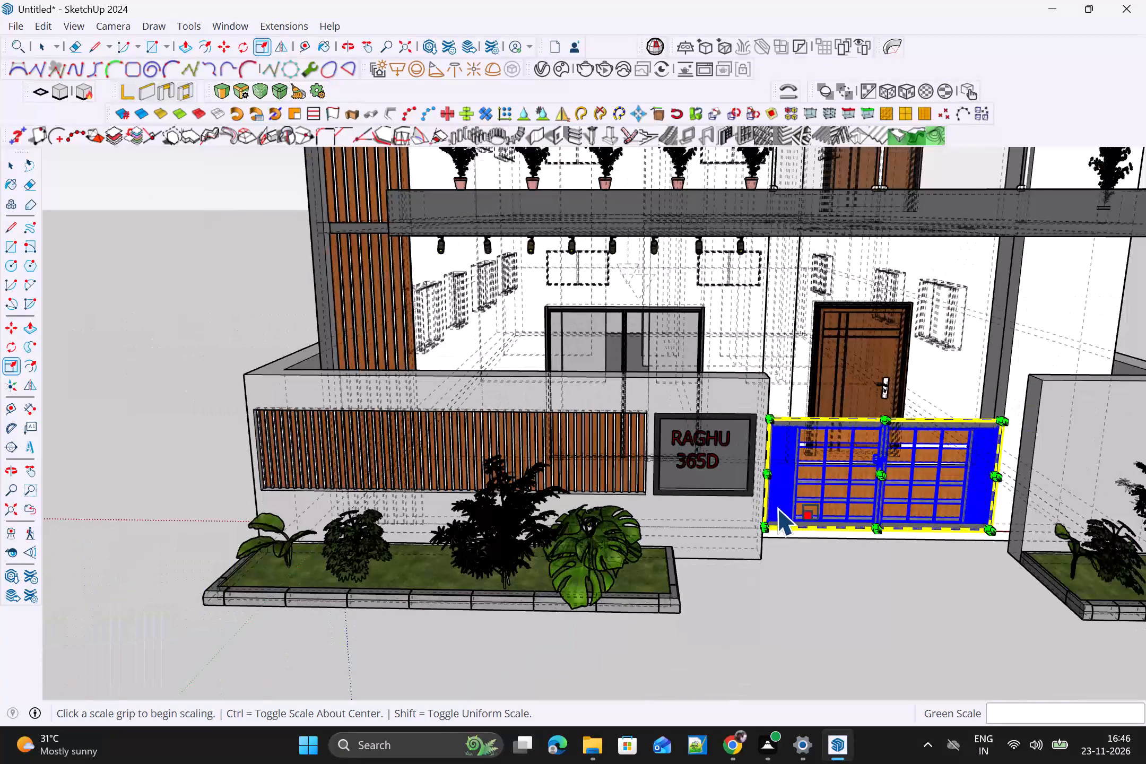
key("space")
left_click(816, 626)
scroll(811, 623, "down", 4)
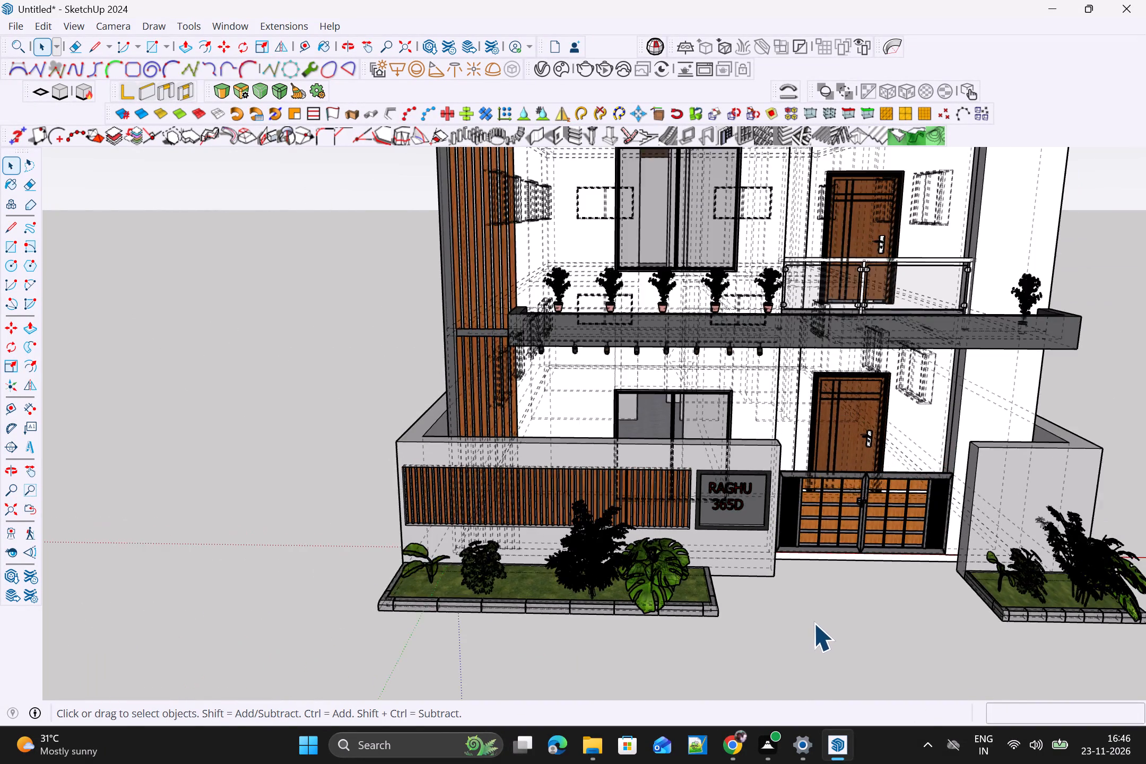
scroll(813, 623, "down", 5)
key("k")
Scale the gate's width to 1.03 so its nameplate-side end reaches the entrance column.
scroll(879, 593, "down", 4)
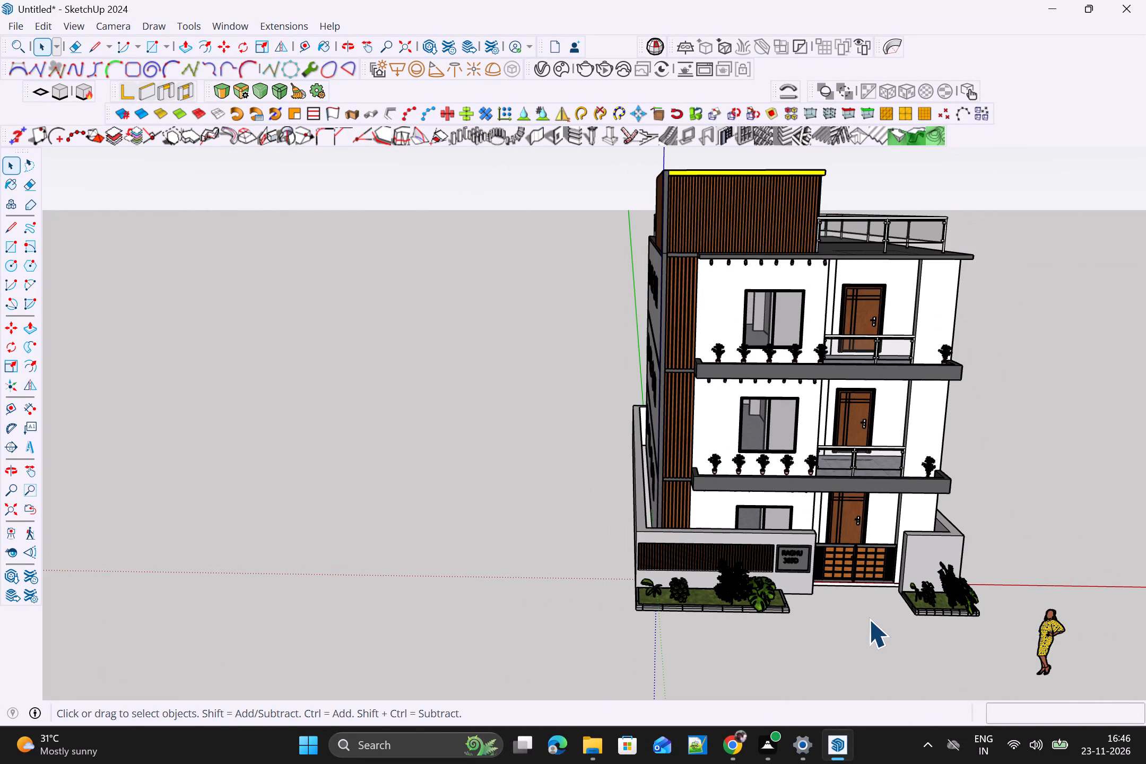
middle_click_drag(857, 615, 741, 479, "shift")
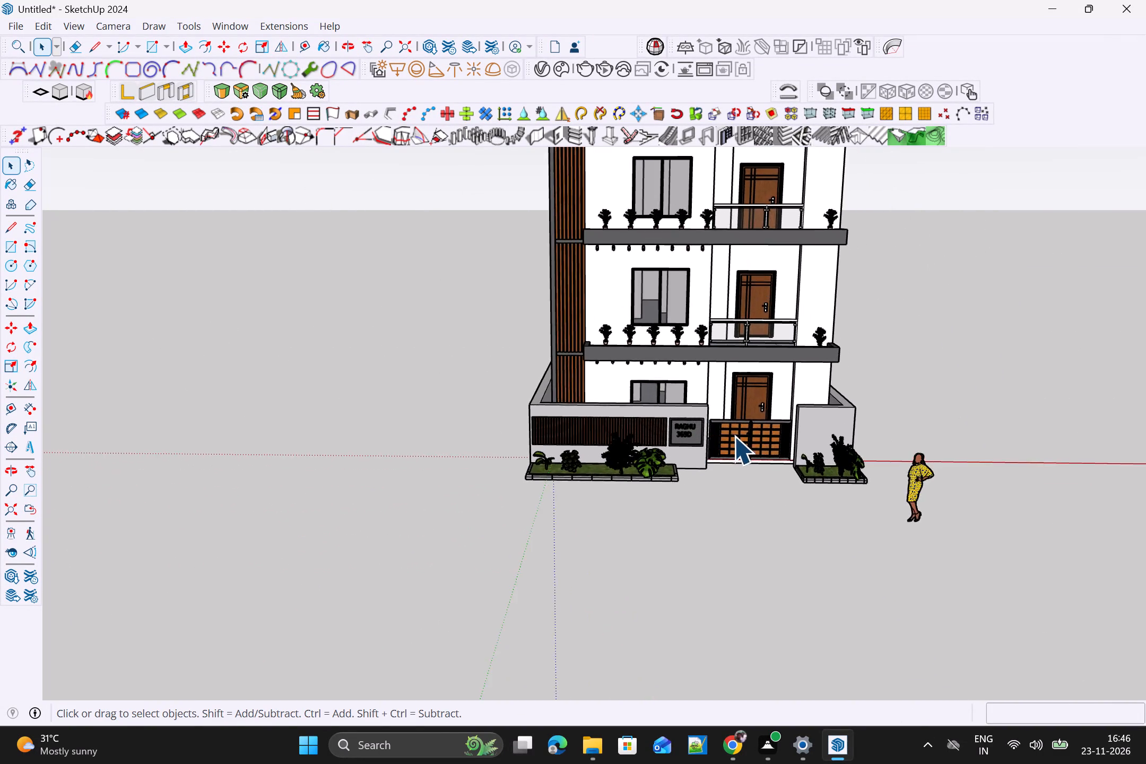
scroll(735, 435, "up", 6)
scroll(756, 441, "down", 1)
middle_click_drag(785, 471, 691, 487)
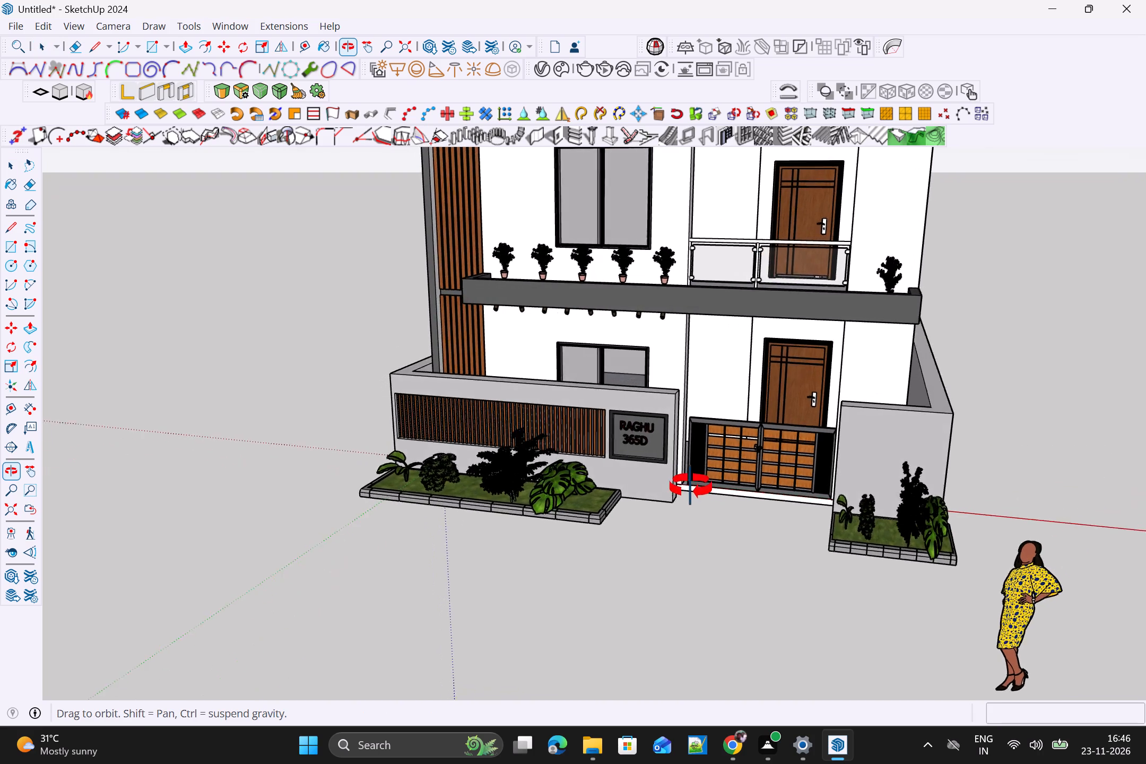
middle_click_drag(691, 487, 764, 401)
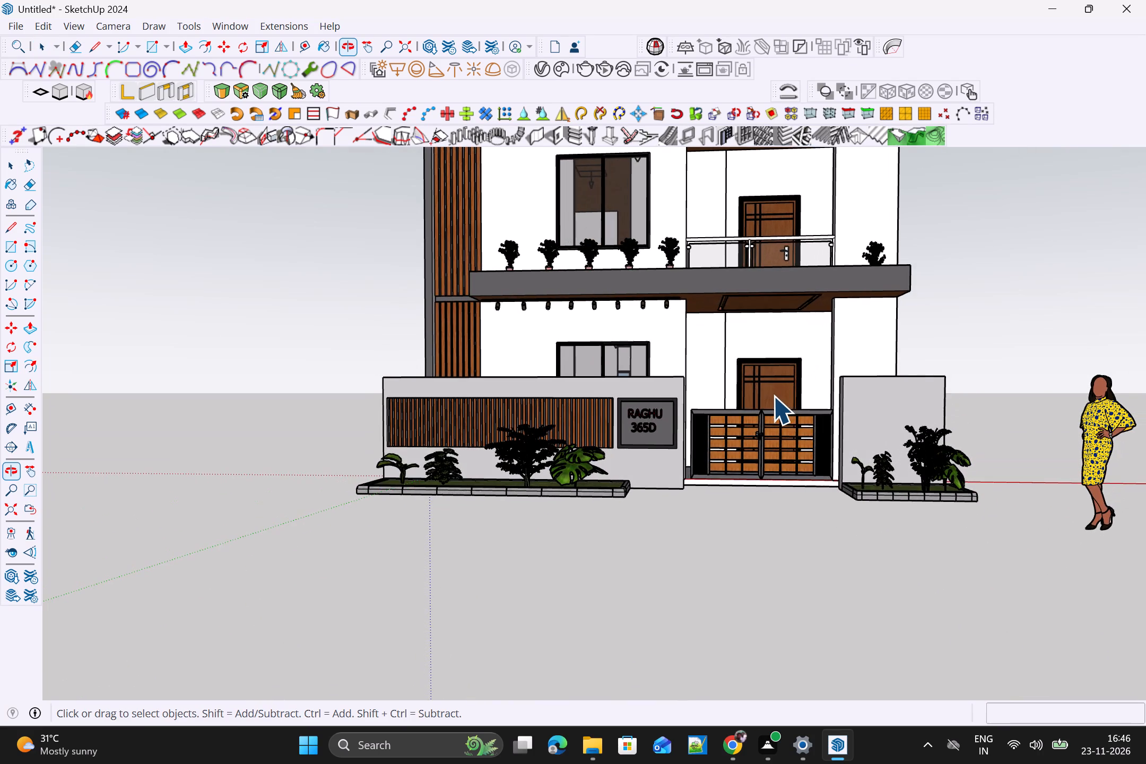
scroll(710, 410, "up", 10)
left_click(701, 450)
scroll(703, 452, "up", 4)
key("s")
scroll(678, 450, "up", 4)
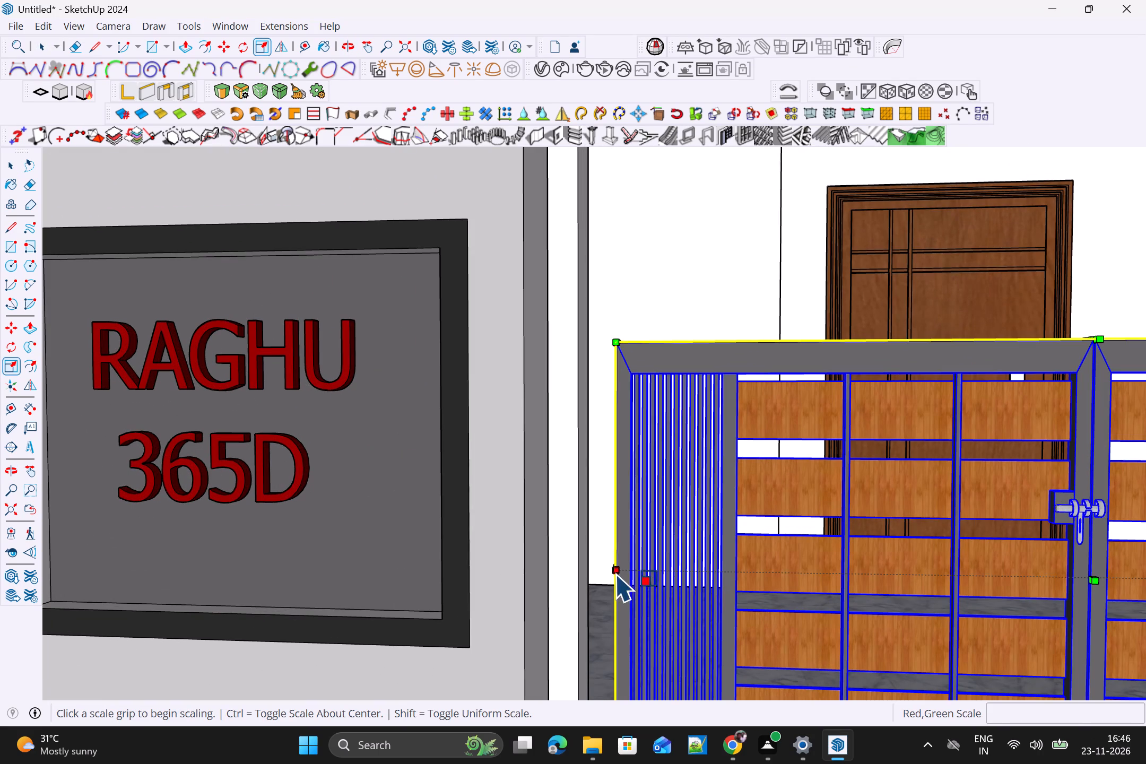
scroll(619, 569, "up", 4)
left_click(613, 562)
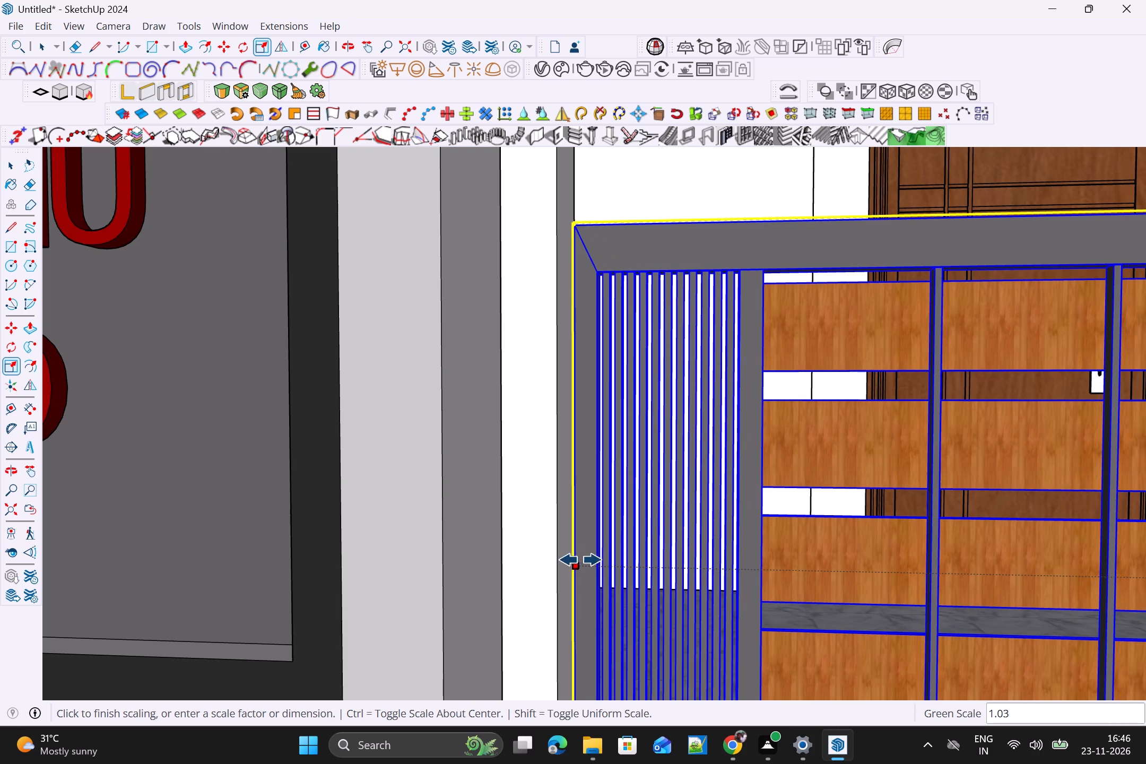
left_click(570, 560)
Examine how the widened gate fits between the entrance columns and sits on the sill.
scroll(602, 561, "down", 5)
scroll(567, 567, "up", 2)
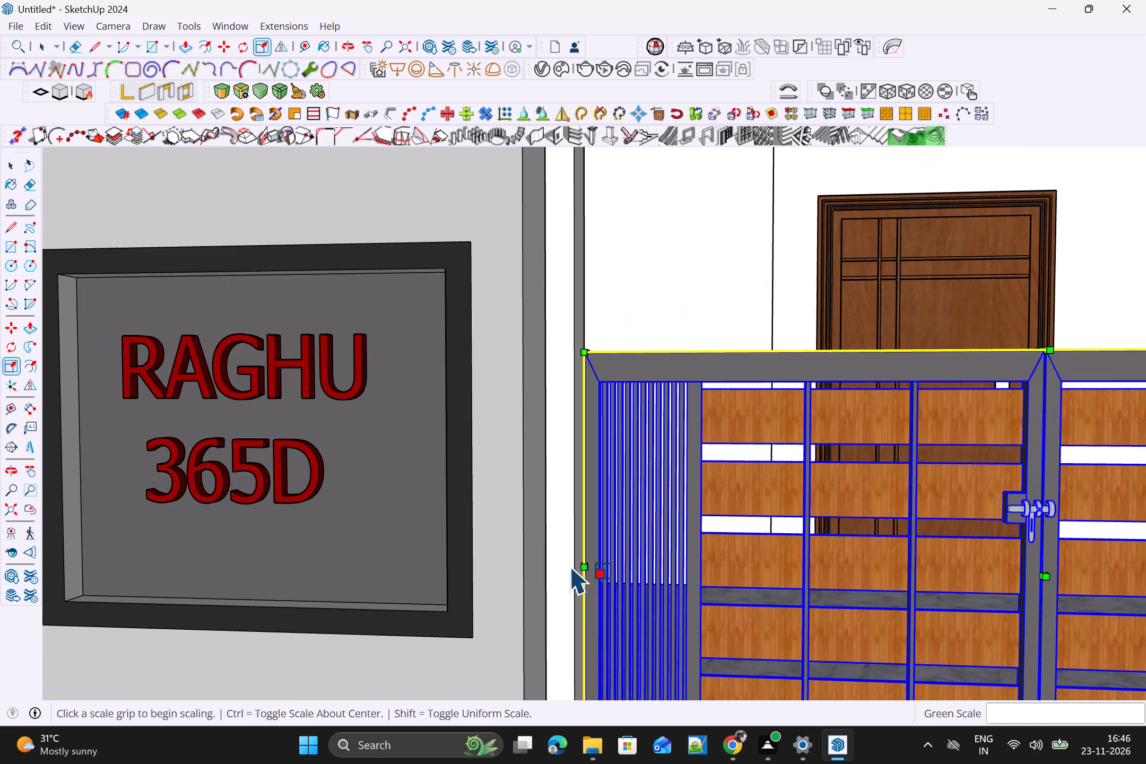
scroll(571, 565, "up", 13)
scroll(617, 561, "up", 5)
scroll(575, 572, "down", 20)
scroll(575, 572, "down", 7)
scroll(625, 562, "down", 6)
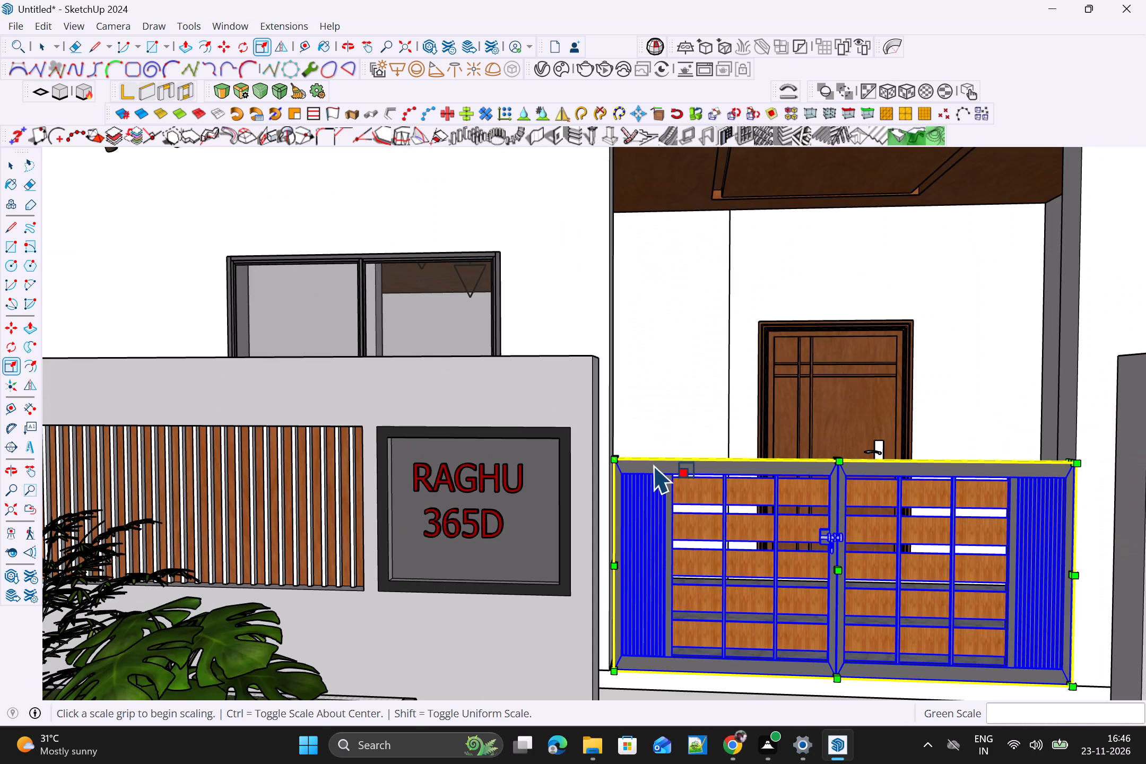
scroll(663, 477, "down", 4)
scroll(810, 552, "down", 4)
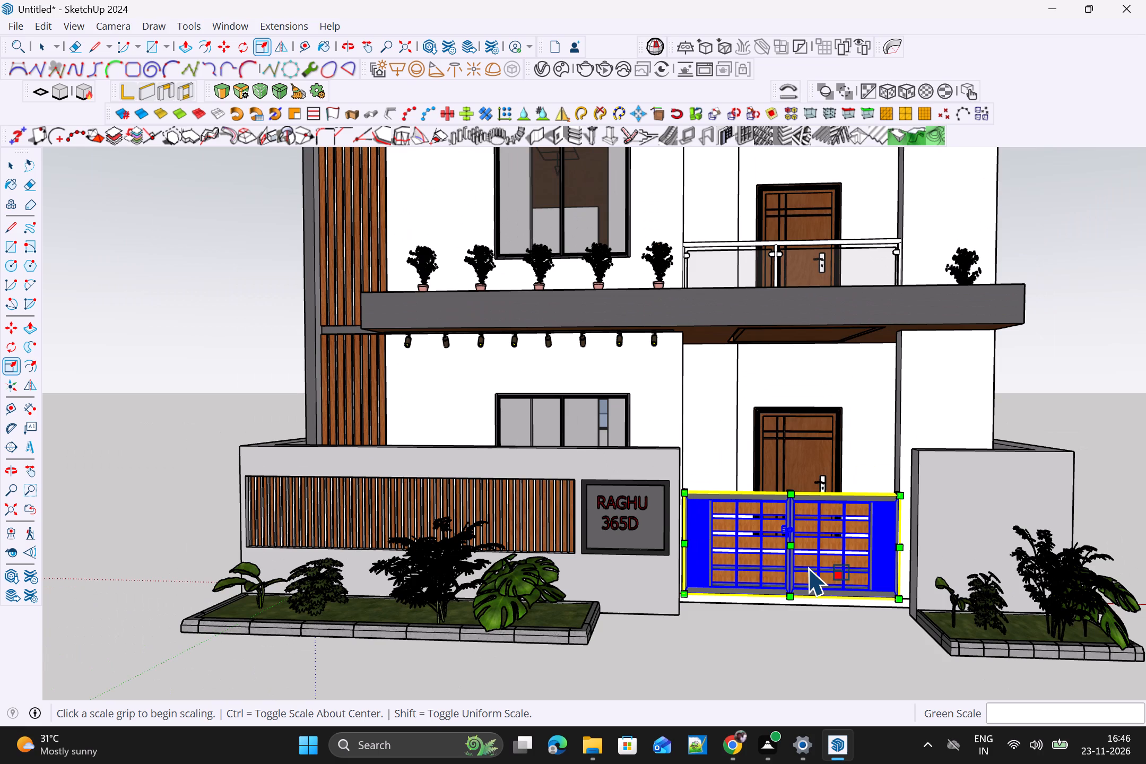
scroll(850, 597, "up", 10)
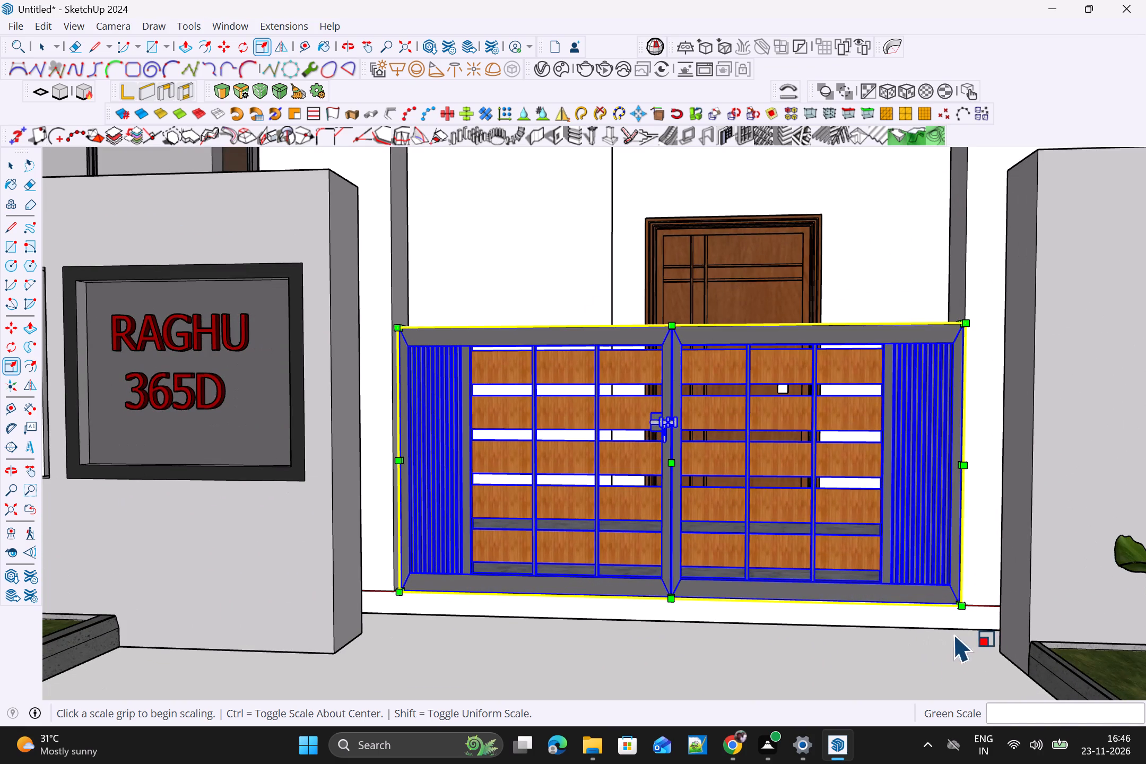
scroll(922, 683, "up", 1)
Widen the gate slightly at its nameplate-side end toward the column's outer edge, and clear the selection.
key("space")
left_click(921, 624)
scroll(952, 609, "up", 4)
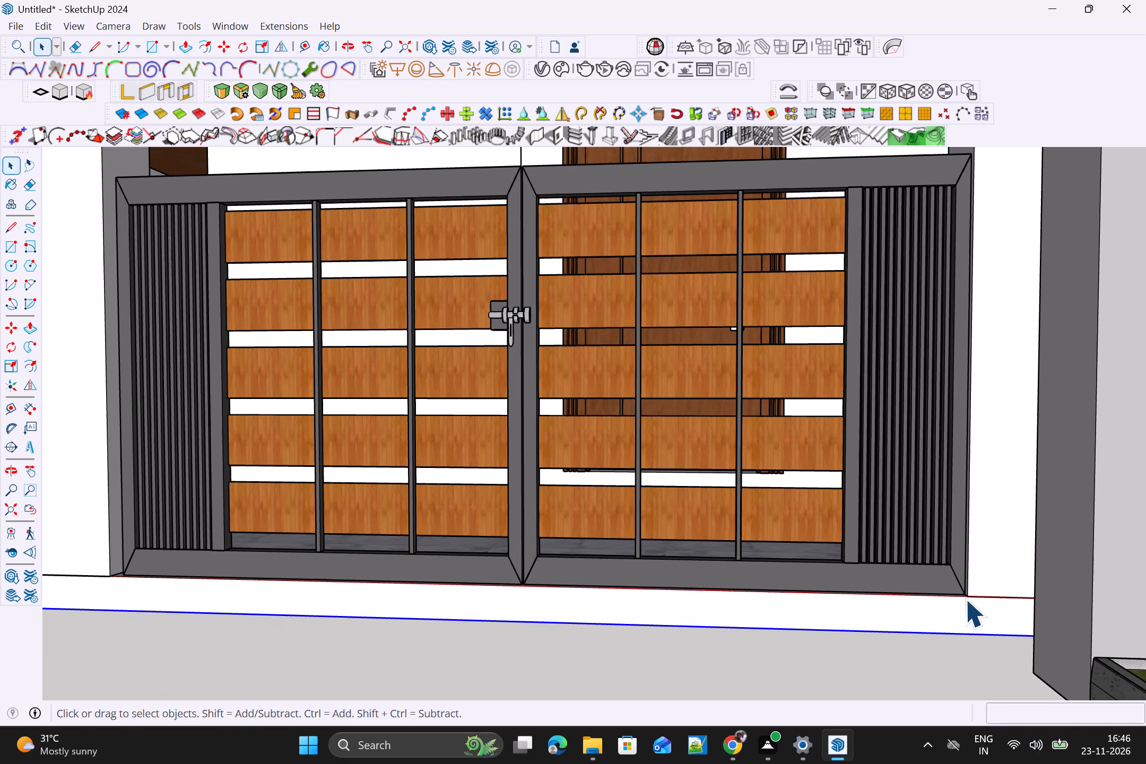
left_click(270, 541)
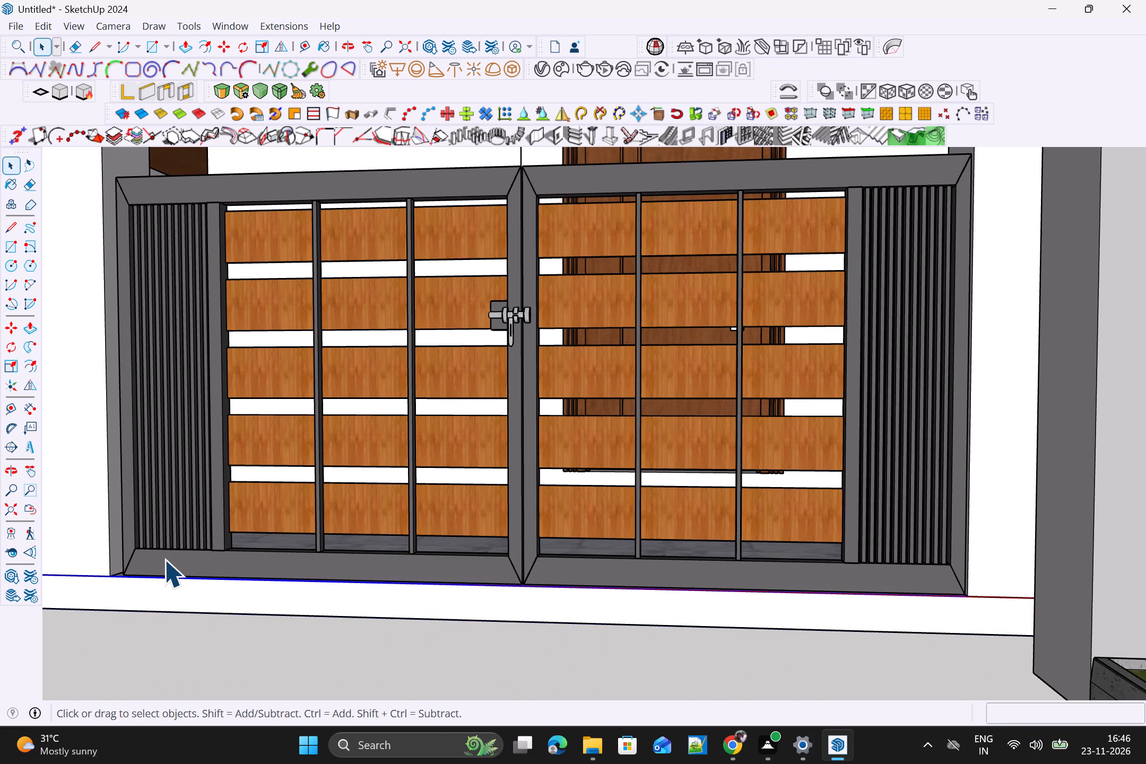
left_click(160, 559)
key("s")
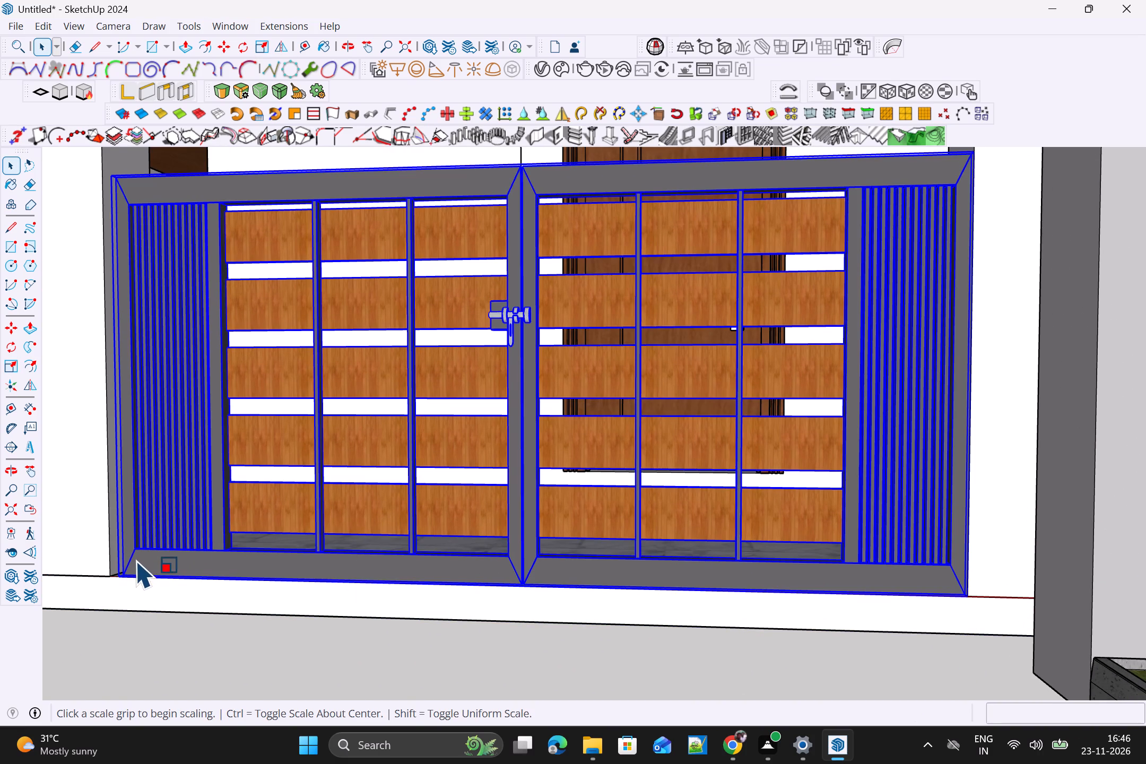
left_click(110, 377)
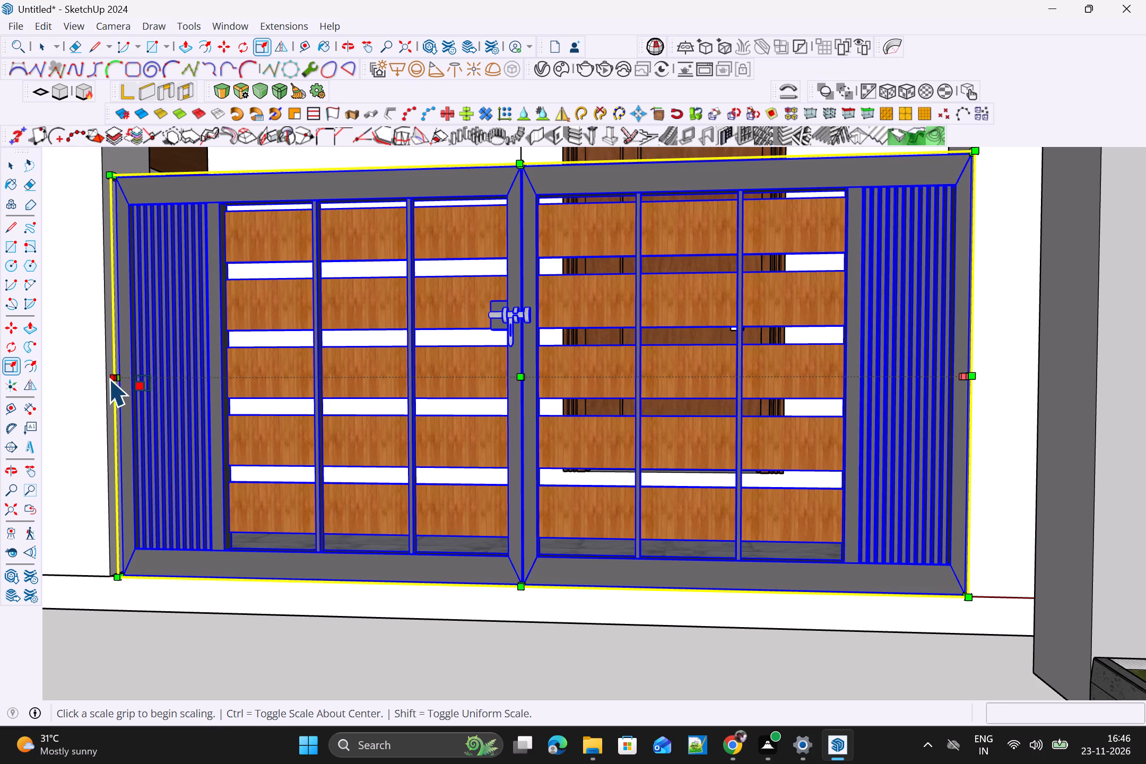
left_click(106, 378)
scroll(128, 393, "down", 6)
key("space")
scroll(171, 435, "down", 6)
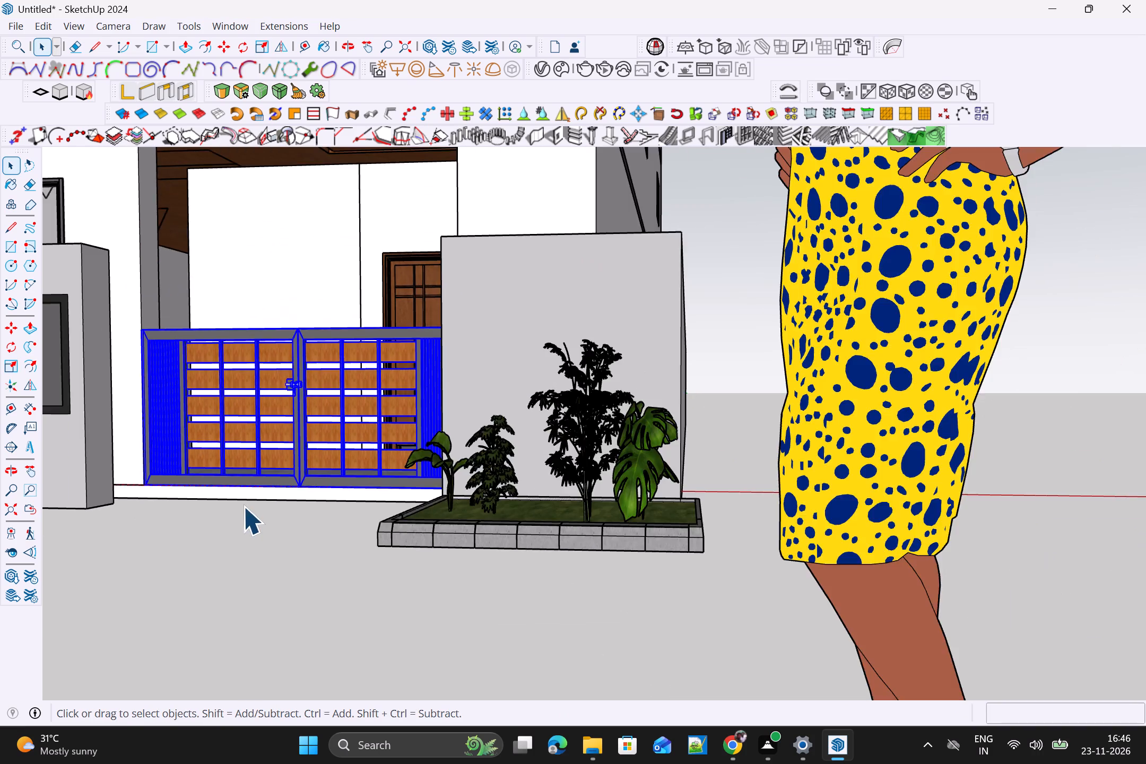
scroll(243, 506, "down", 3)
left_click(328, 569)
Move the human figure about 26' from the ground beside the short planter bed onto the first-floor balcony above the gate.
scroll(328, 572, "down", 11)
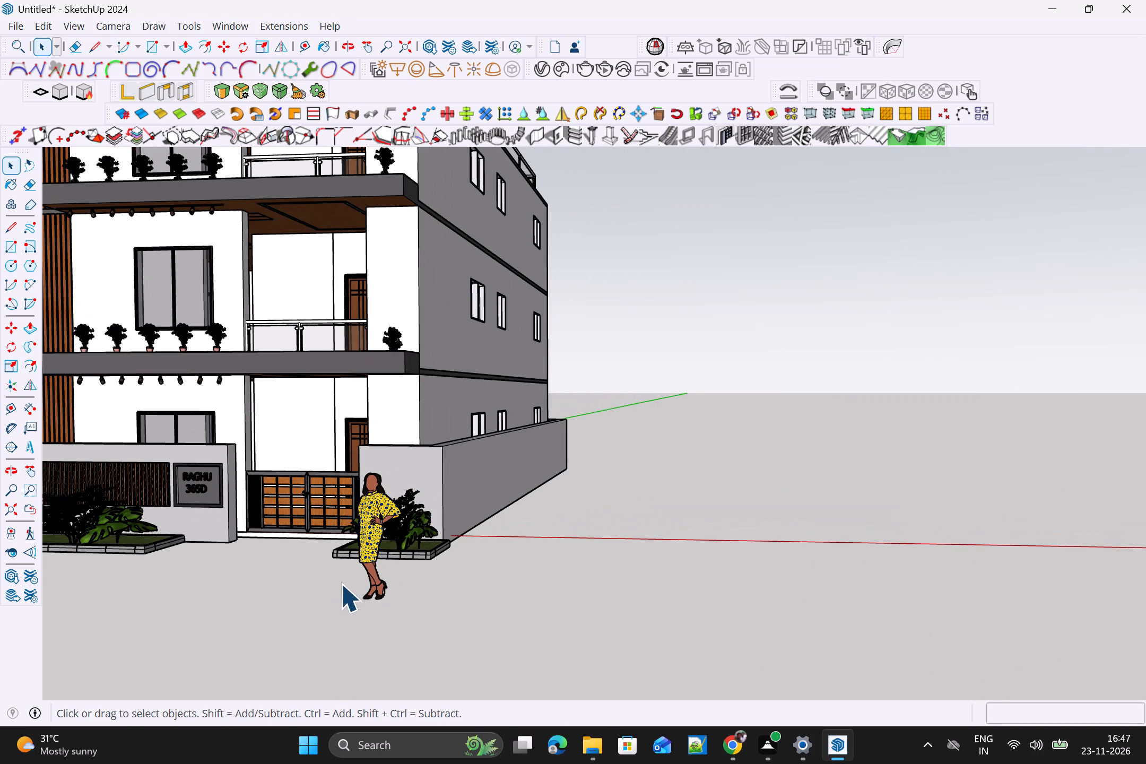
middle_click_drag(457, 556, 488, 554, "shift")
scroll(451, 562, "down", 4)
middle_click_drag(492, 558, 535, 541, "shift")
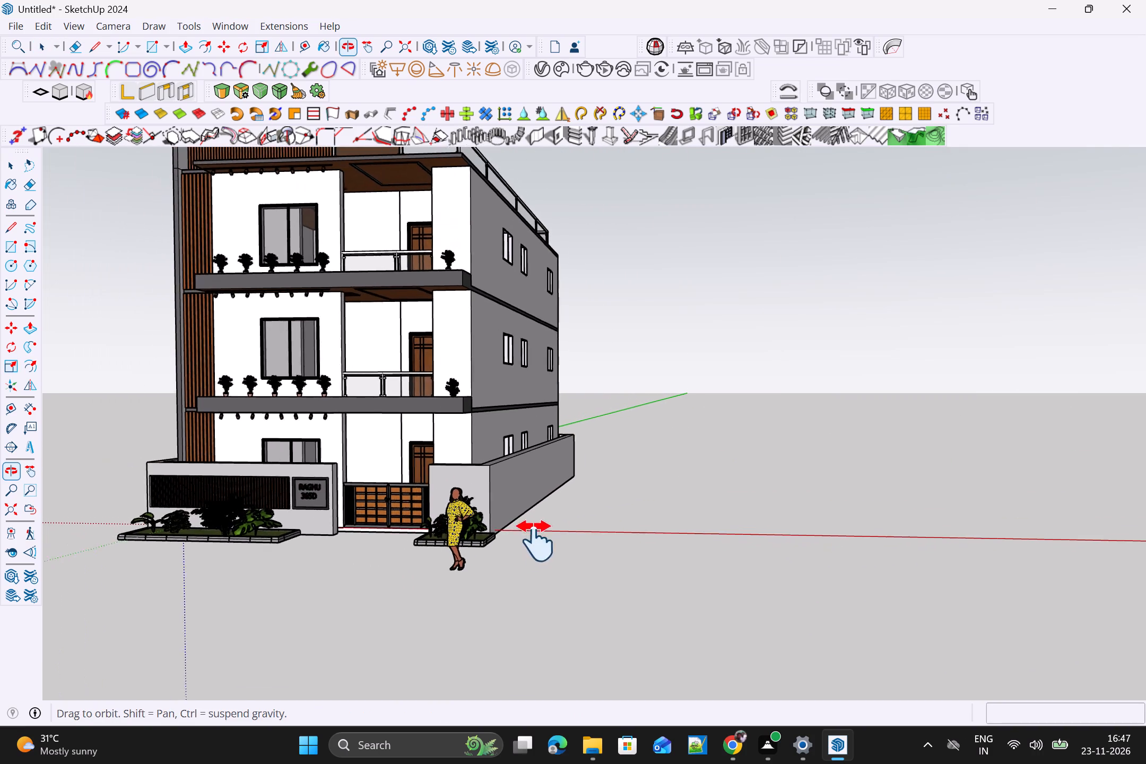
middle_click_drag(535, 541, 539, 540, "shift")
scroll(539, 540, "up", 1, "shift")
left_click(479, 540)
key("m")
scroll(473, 559, "up", 3)
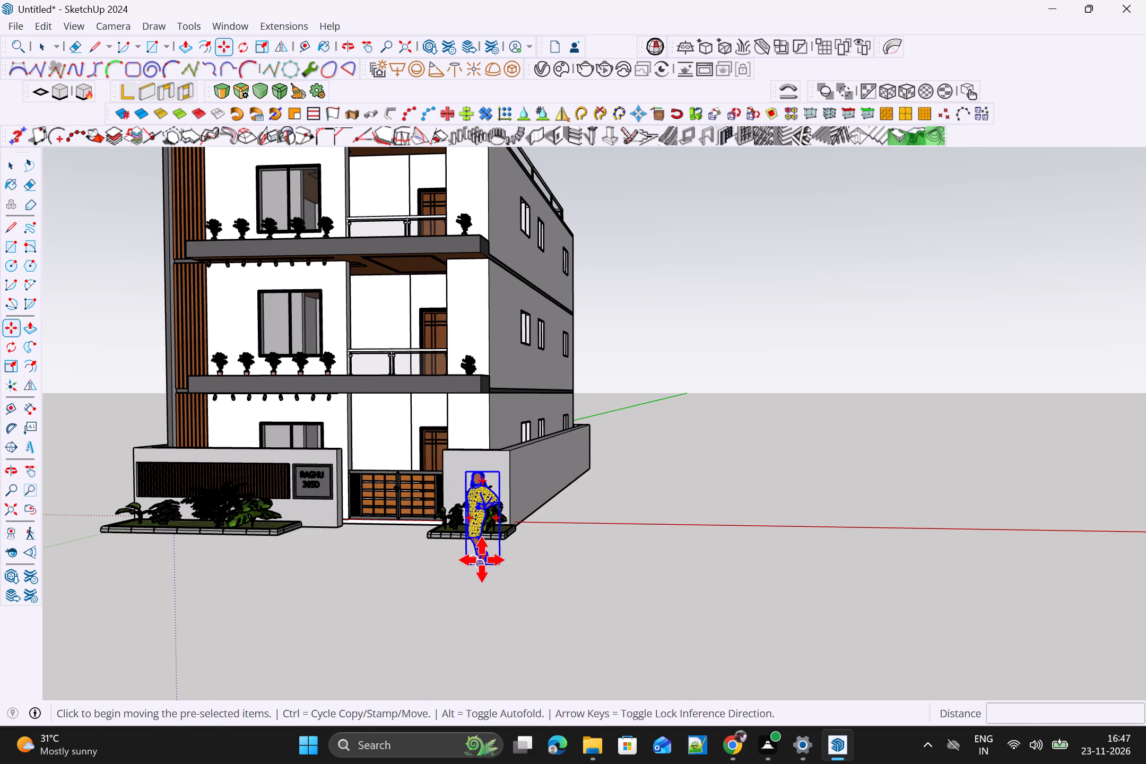
left_click(508, 566)
scroll(398, 303, "up", 3)
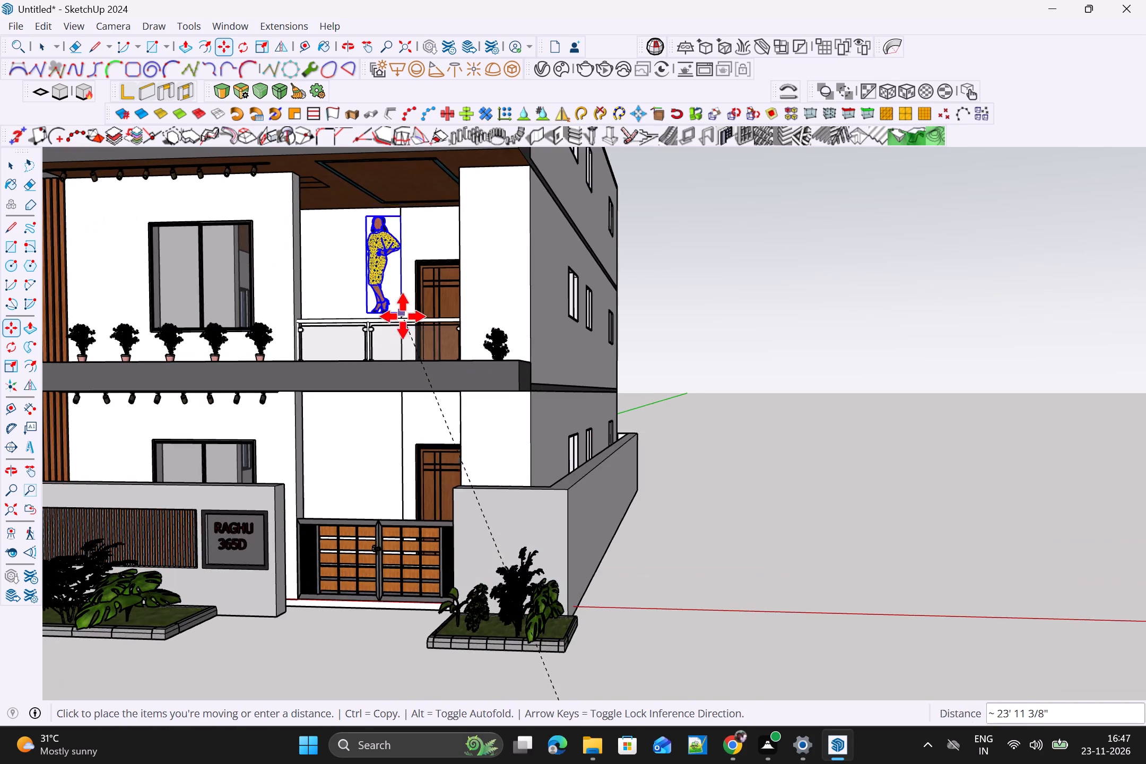
middle_click_drag(403, 323, 494, 441)
scroll(493, 441, "up", 1)
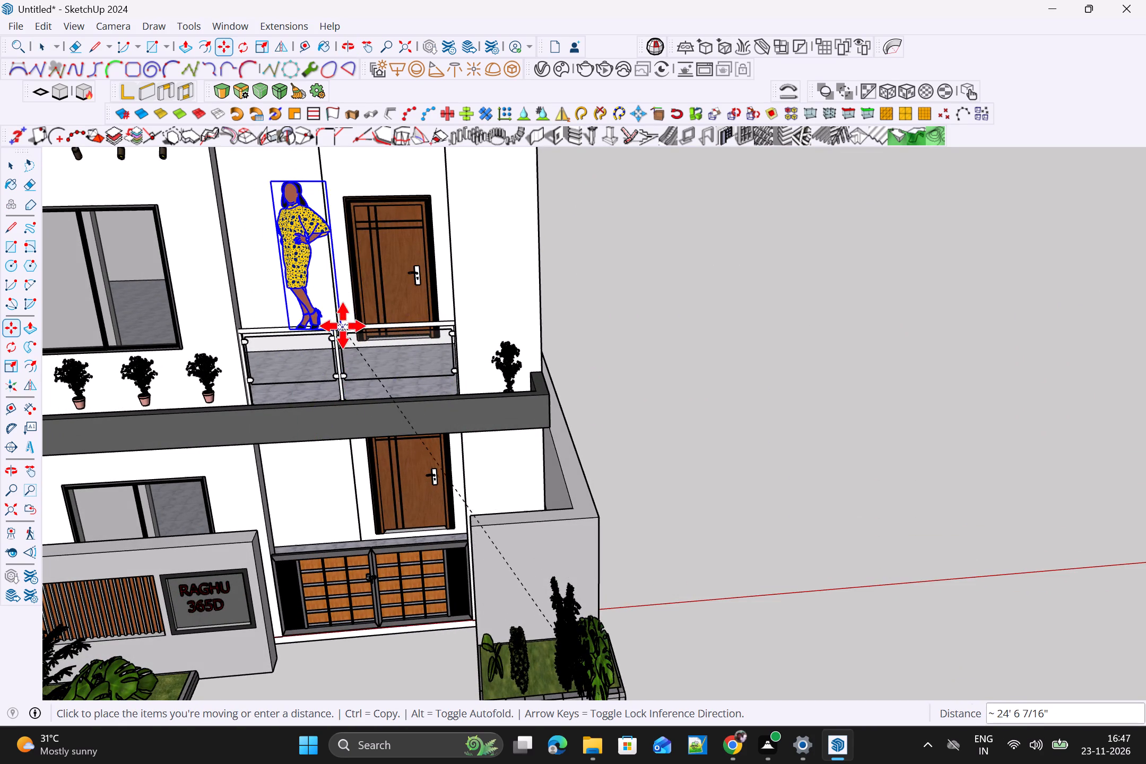
scroll(343, 327, "up", 2)
middle_click_drag(355, 358, 629, 445)
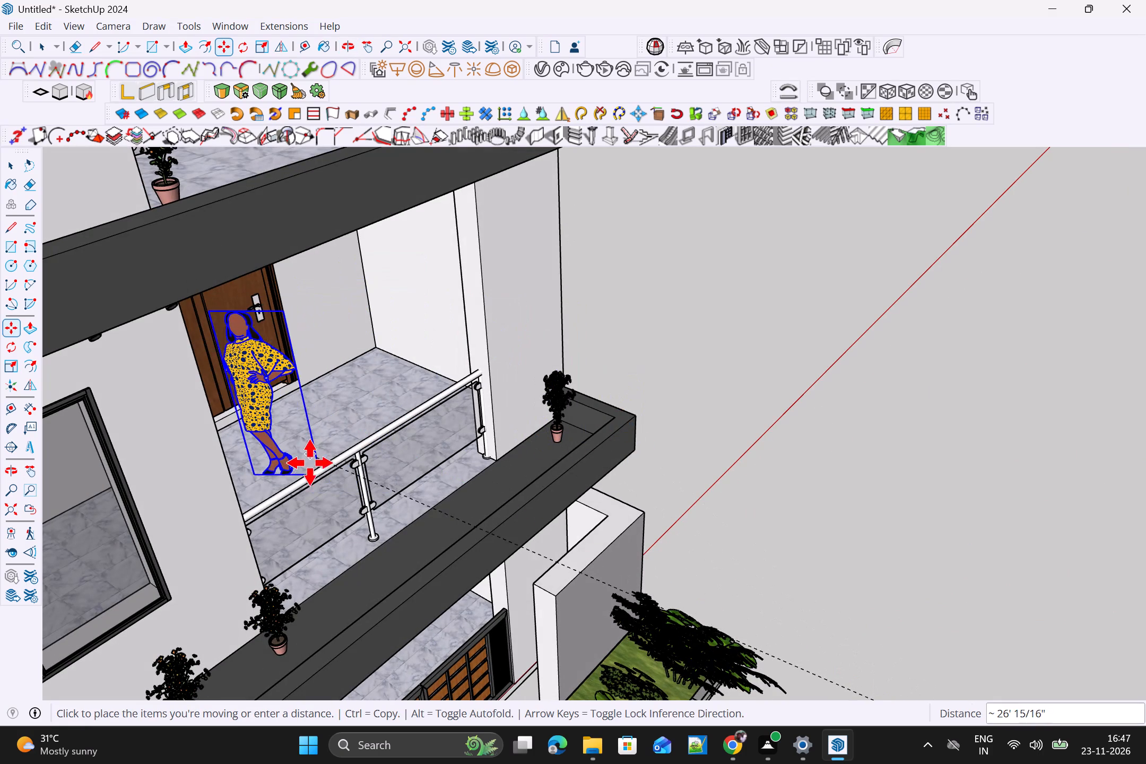
left_click(316, 440)
Move the human figure a little over 1' across the first-floor balcony floor, toward the glass railing and away from the side wall.
scroll(282, 456, "up", 1)
scroll(293, 457, "down", 5)
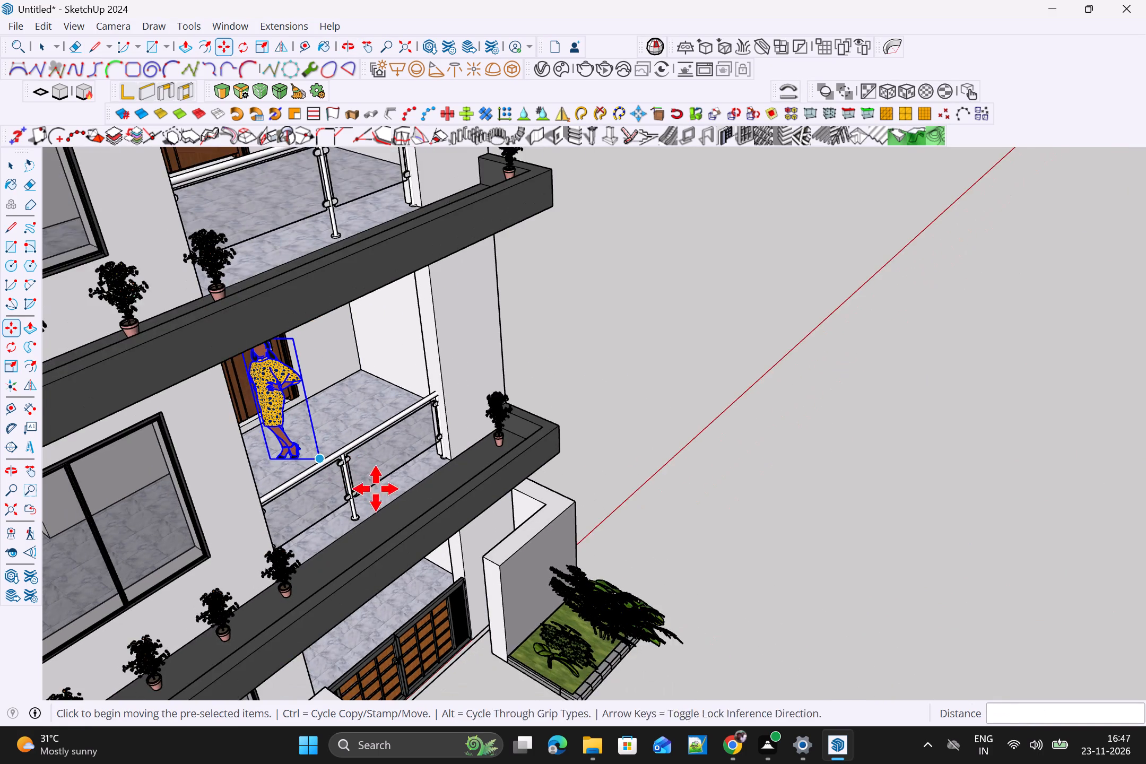
scroll(363, 505, "up", 1)
middle_click_drag(312, 507, 159, 481)
scroll(376, 392, "up", 15)
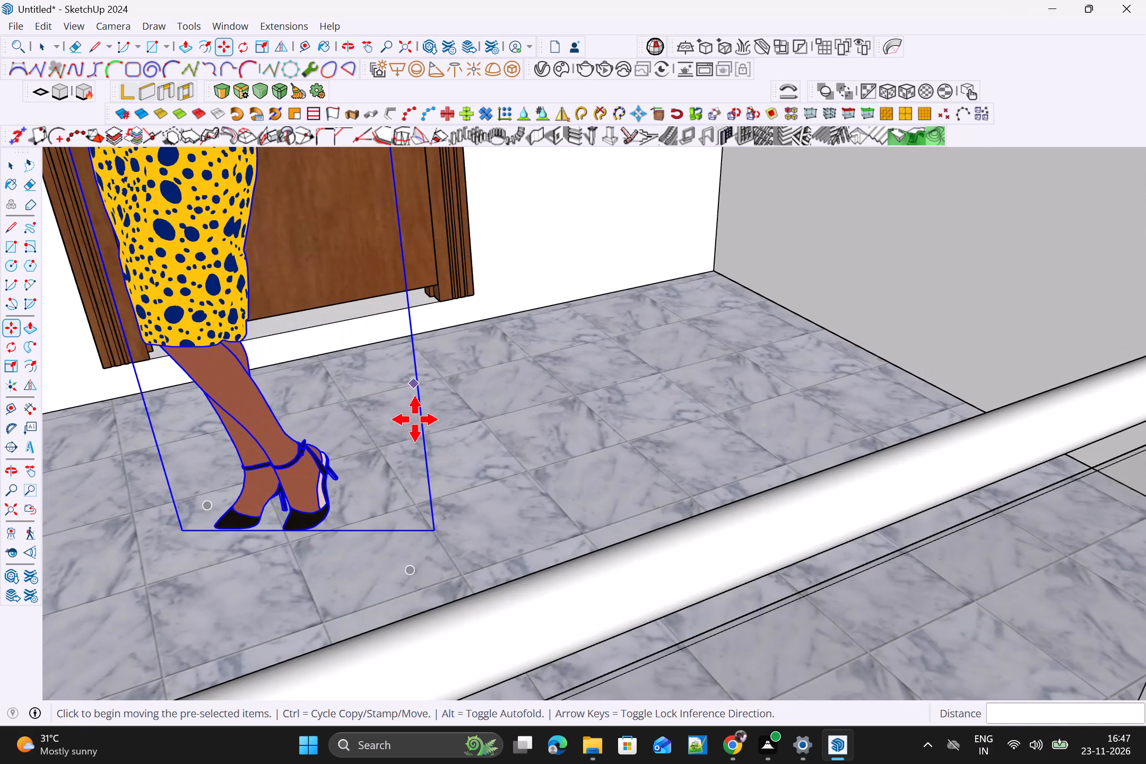
left_click(436, 529)
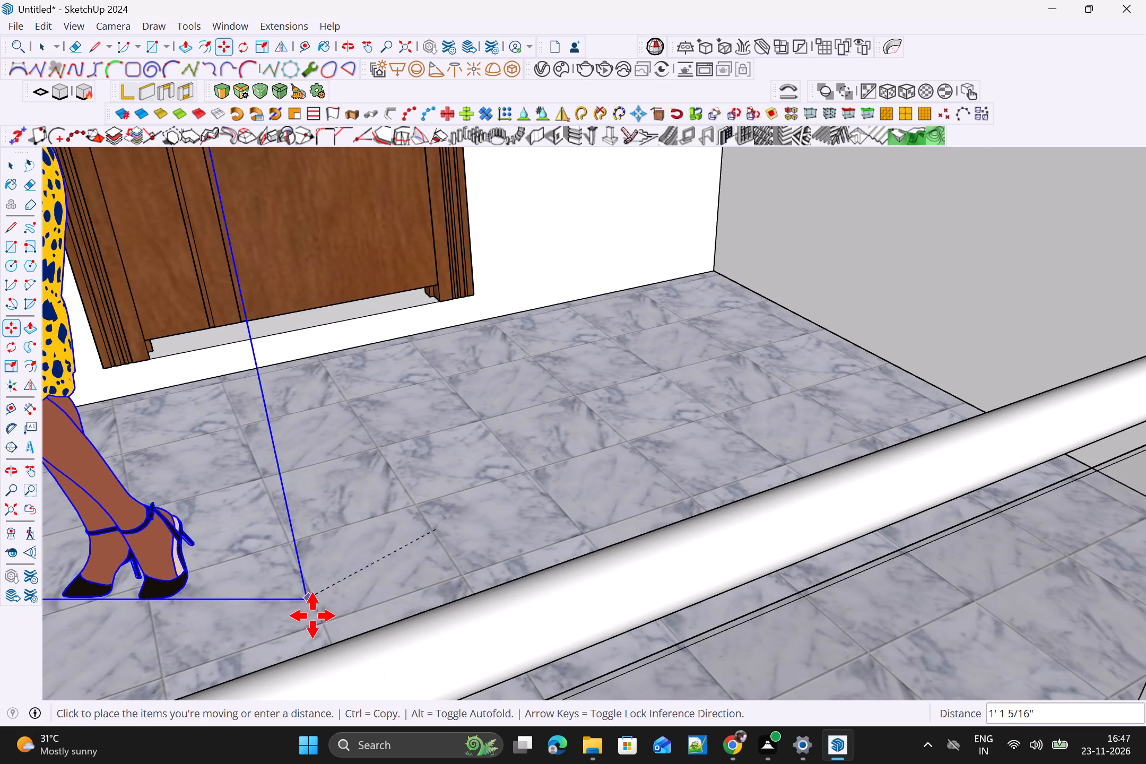
left_click(268, 631)
Examine the figure's placement behind the balcony railing against the whole front elevation, and clear the selection.
scroll(427, 578, "down", 7)
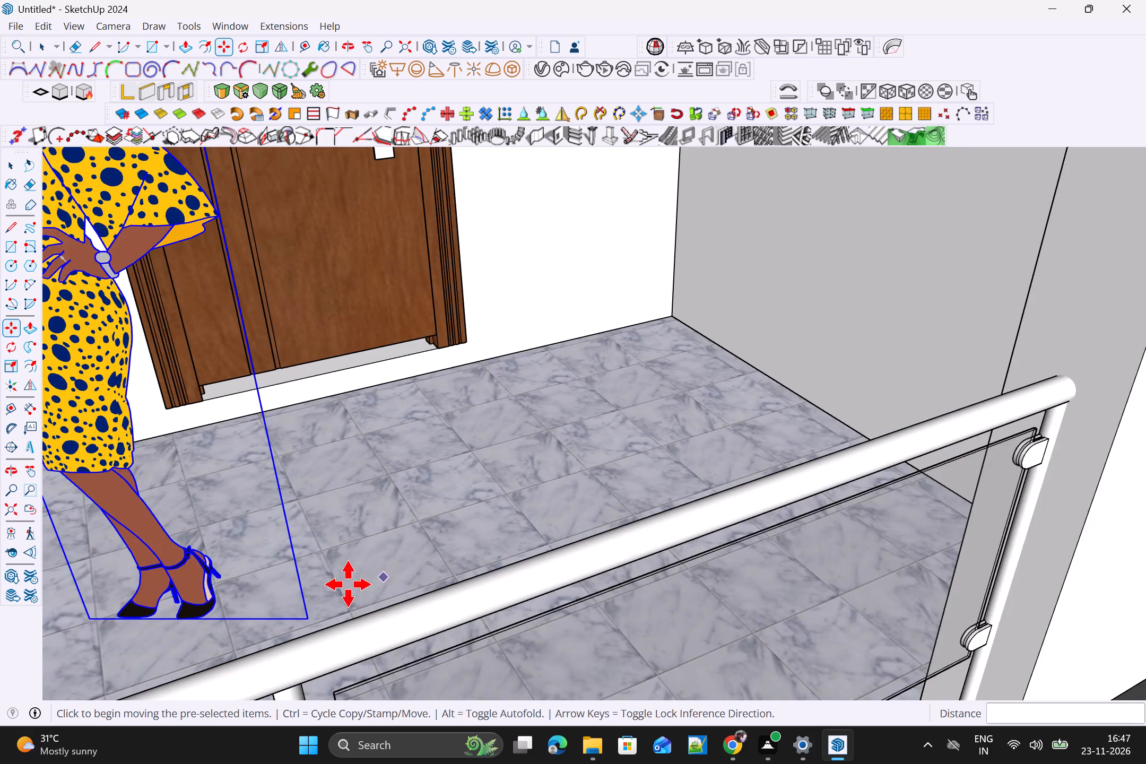
scroll(348, 584, "down", 14)
scroll(375, 585, "down", 7)
scroll(504, 658, "down", 5)
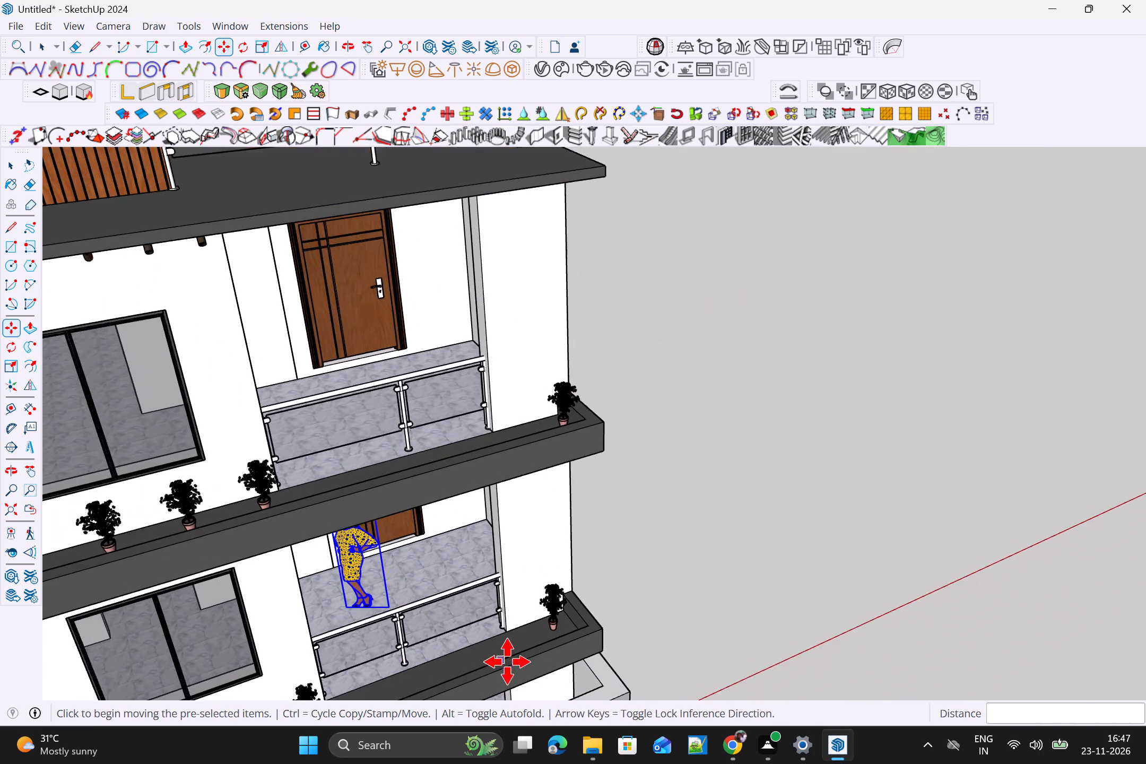
scroll(450, 499, "down", 5)
middle_click_drag(517, 648, 516, 459)
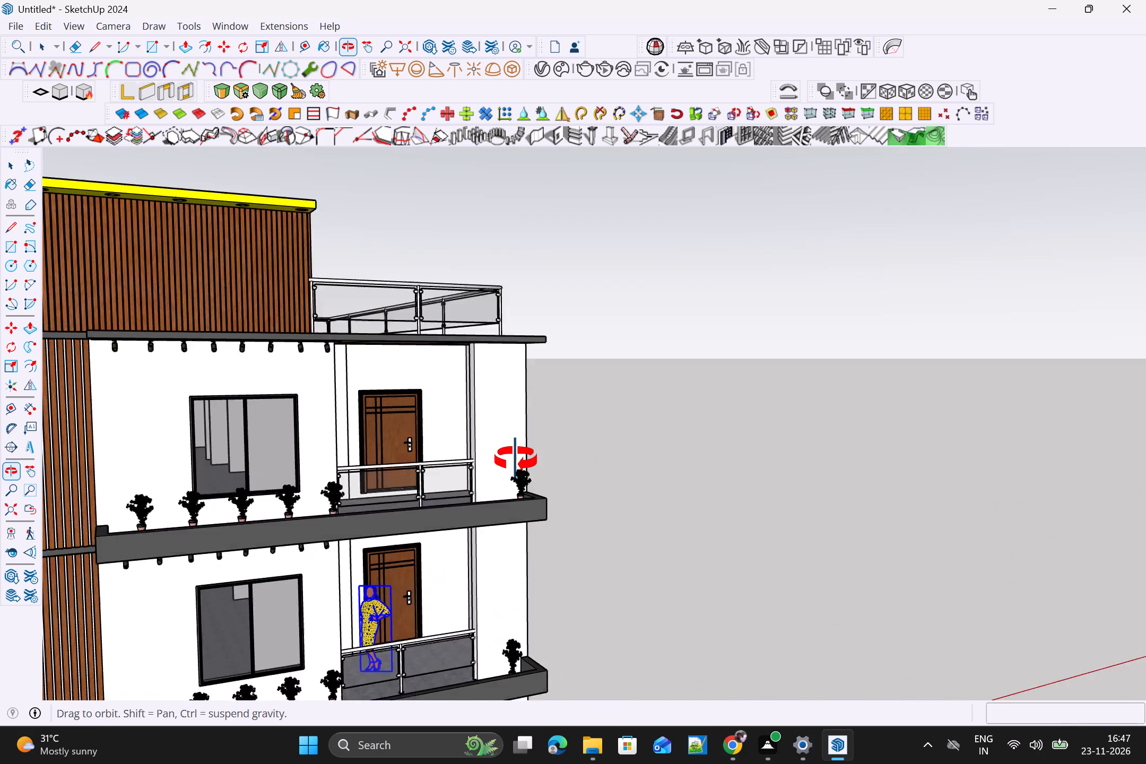
middle_click_drag(516, 459, 488, 446)
scroll(487, 472, "down", 5)
middle_click_drag(567, 454, 631, 397, "shift")
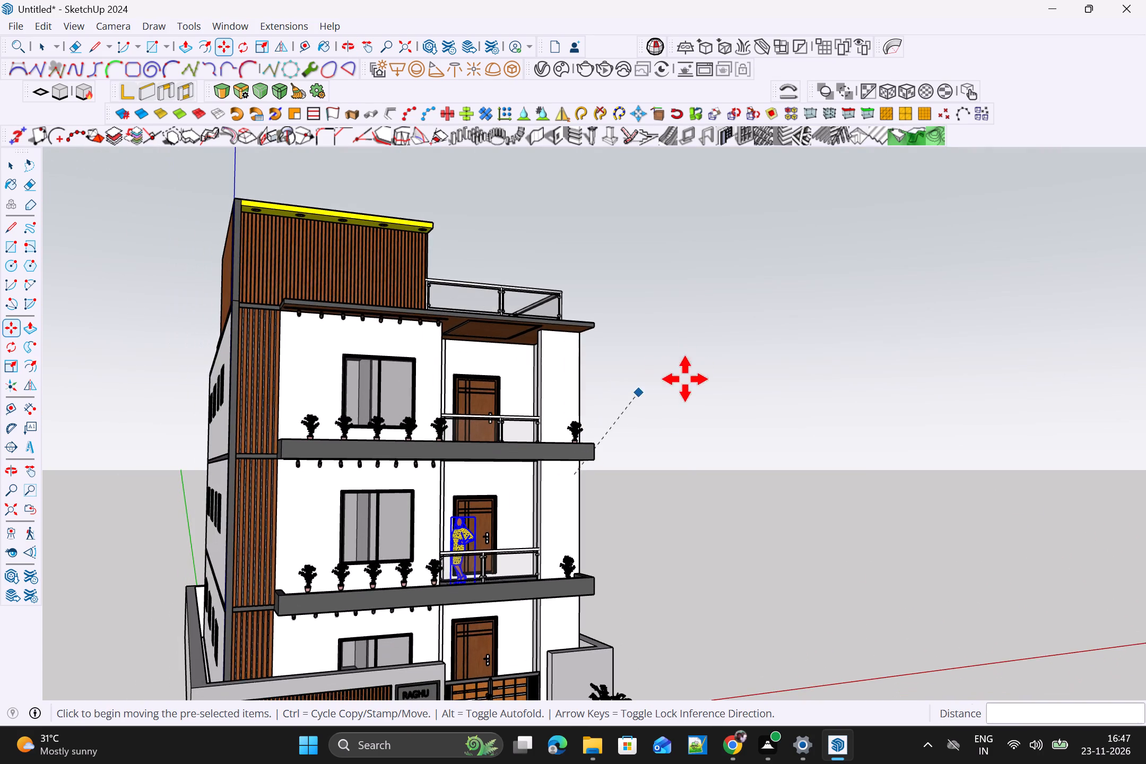
scroll(659, 470, "down", 4)
middle_click_drag(638, 628, 550, 648)
scroll(549, 648, "up", 1)
scroll(549, 644, "down", 1)
scroll(647, 605, "up", 5)
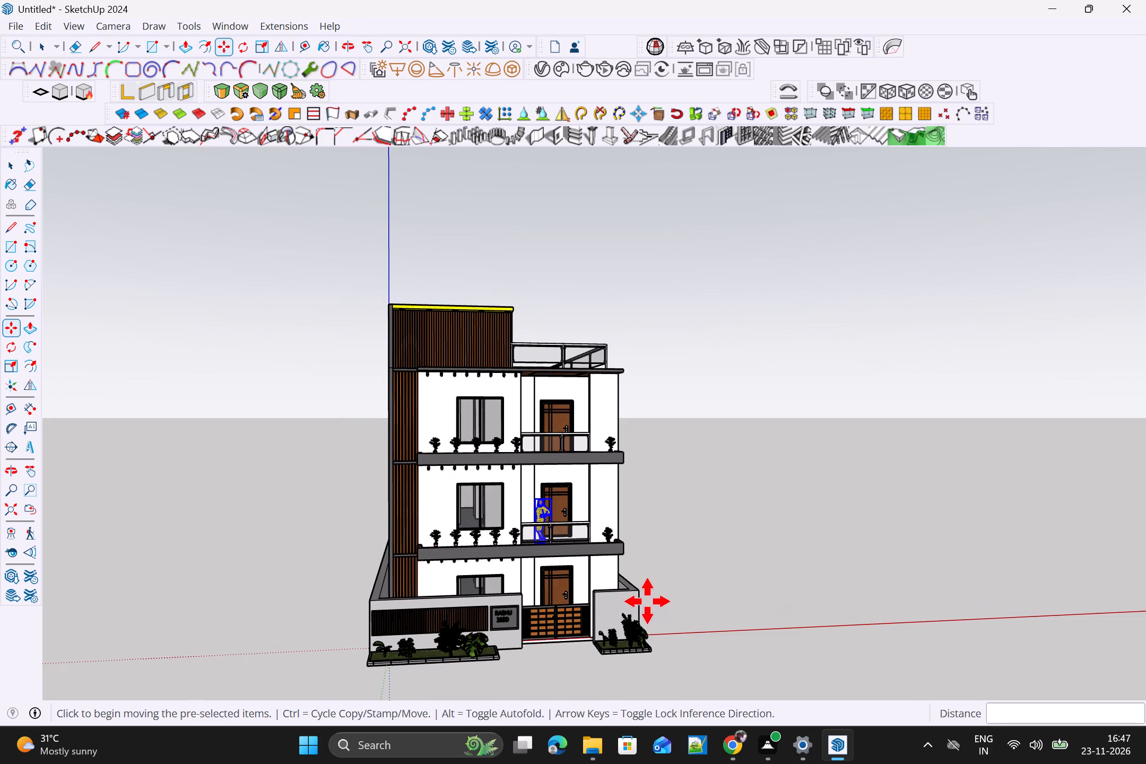
scroll(650, 601, "up", 3)
key("space")
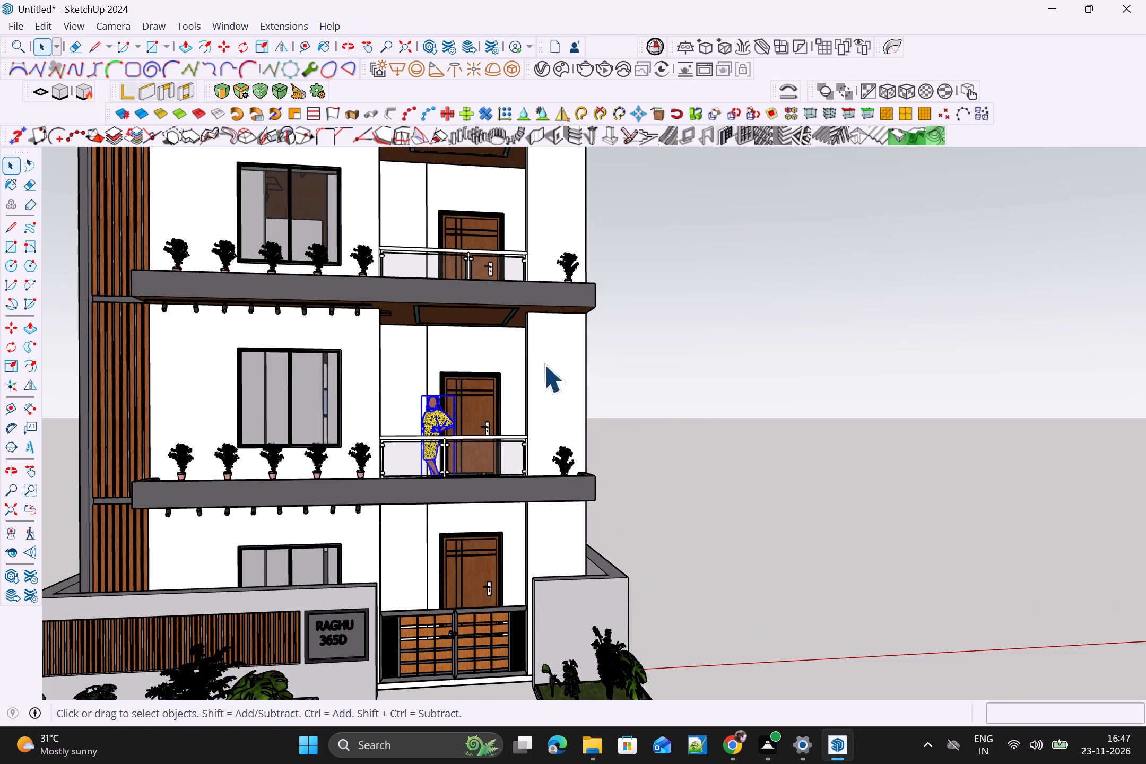
left_click(695, 410)
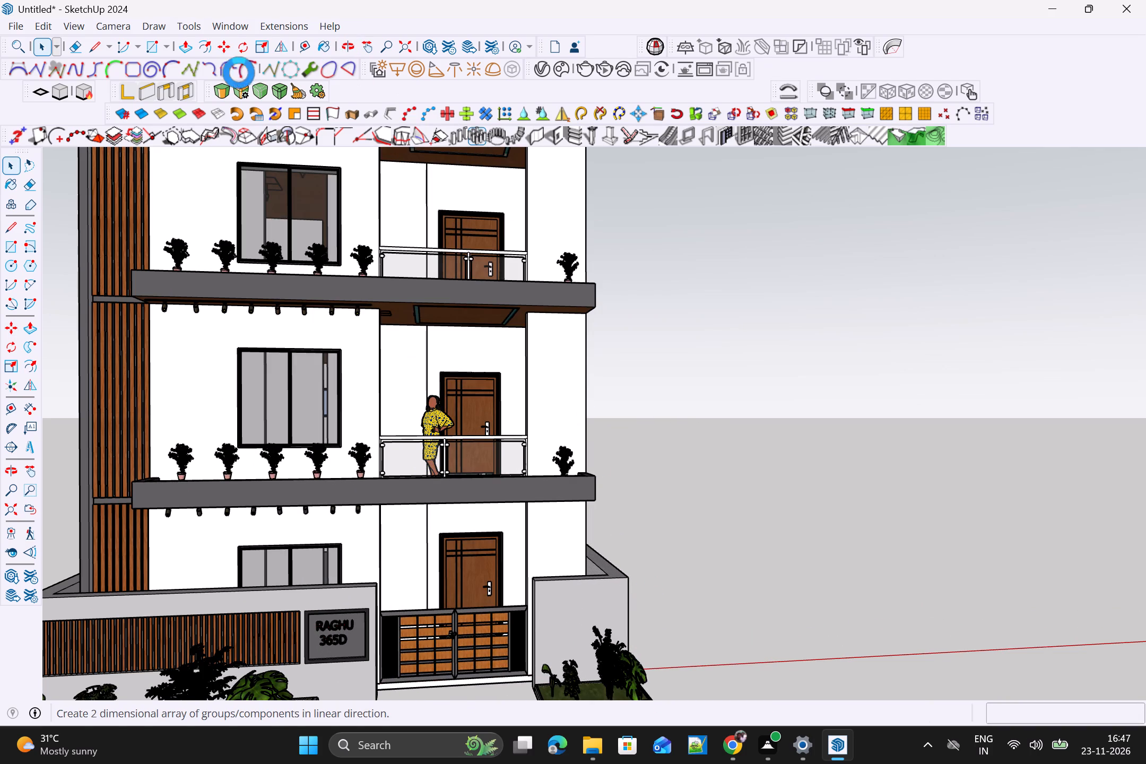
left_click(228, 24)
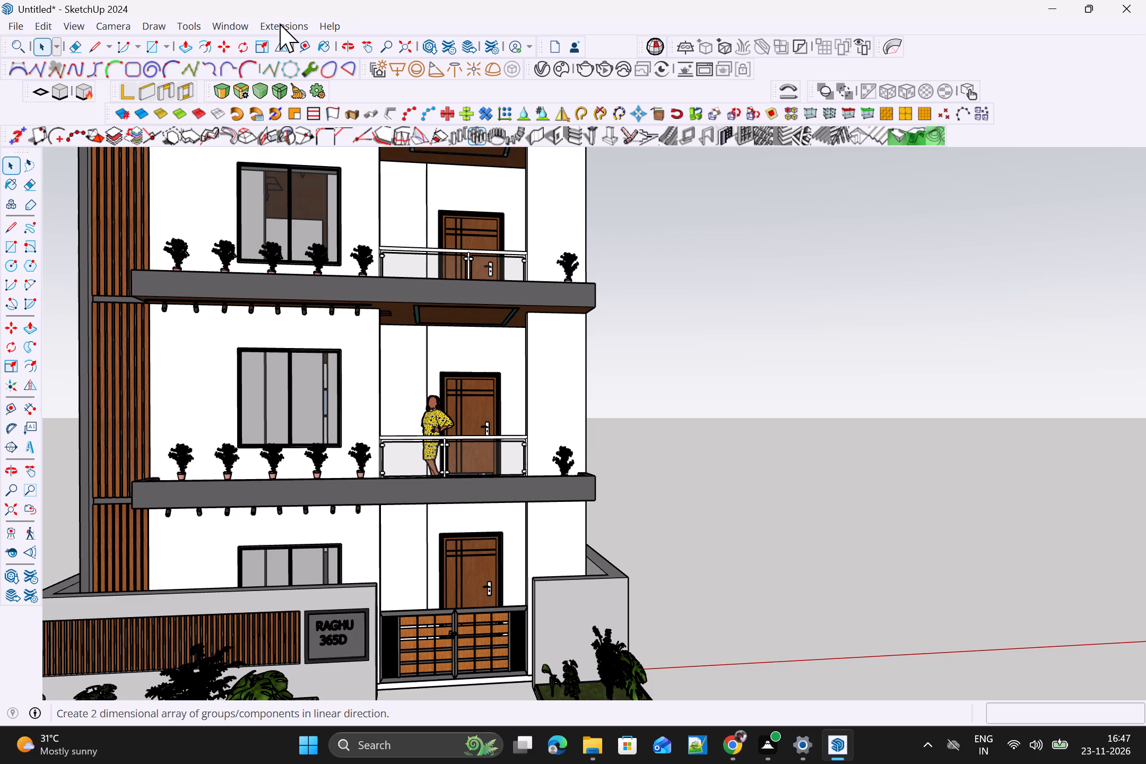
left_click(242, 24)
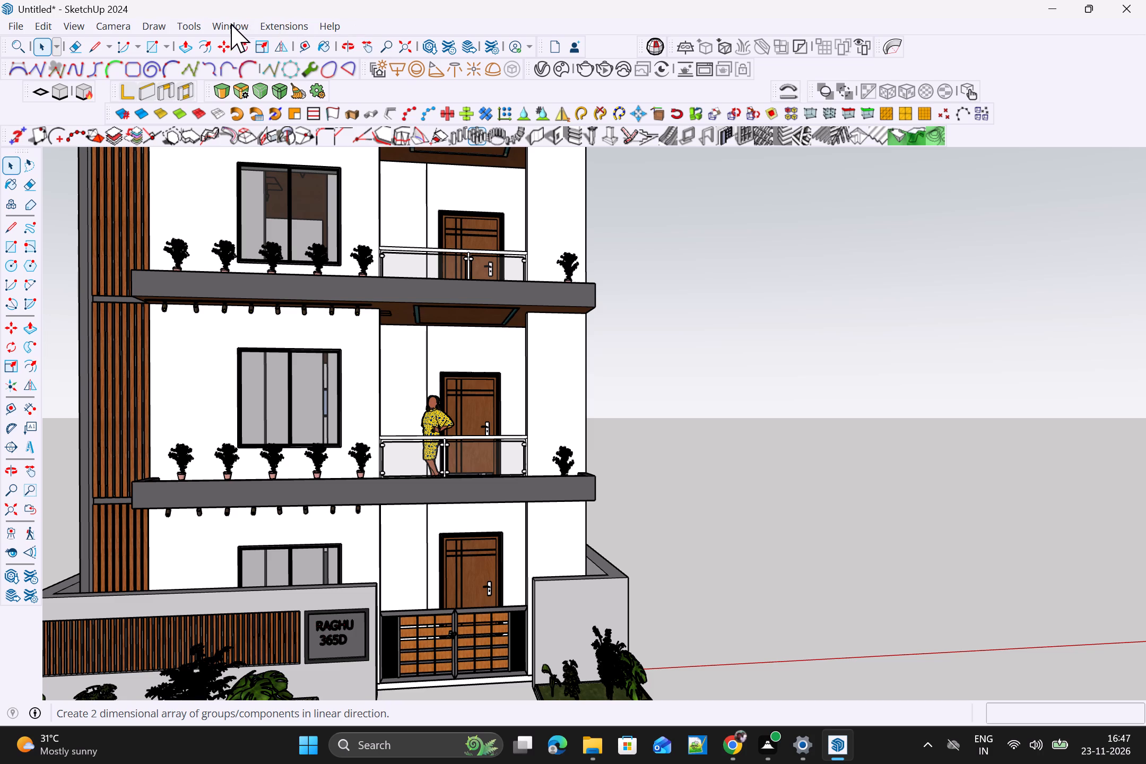
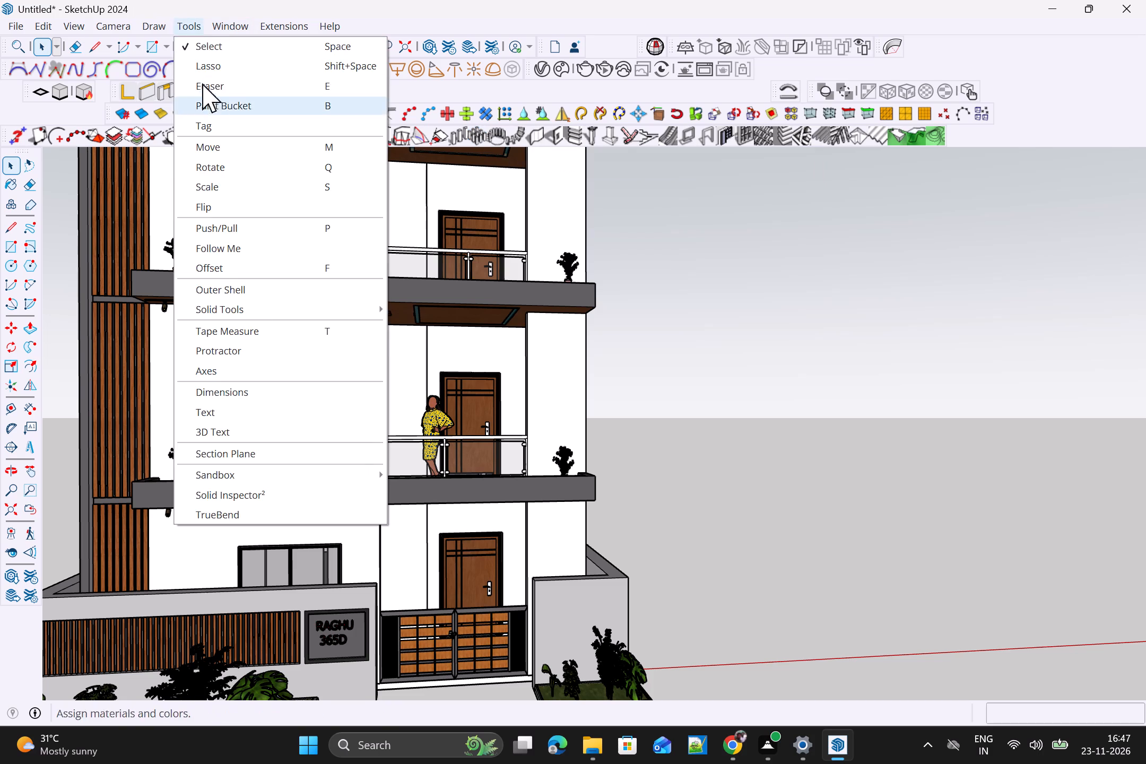
Open 3D Warehouse and search its models for CRADLE.
left_click(268, 149)
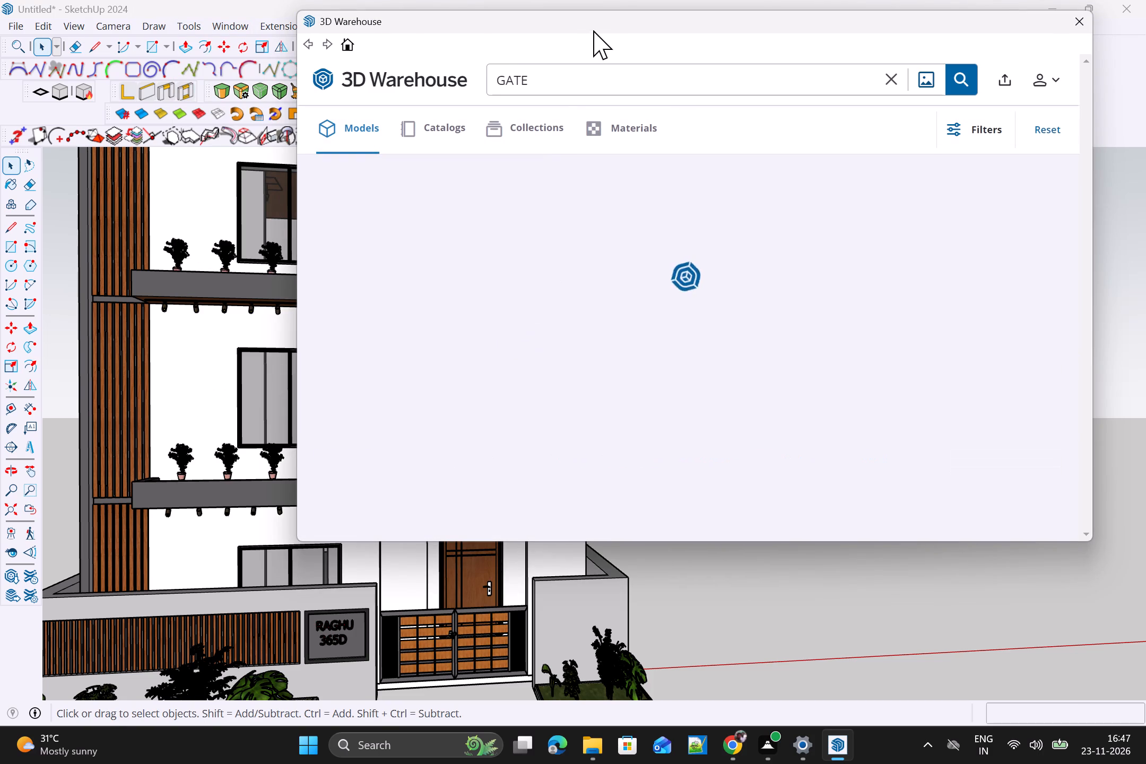
left_click(898, 76)
left_click(777, 81)
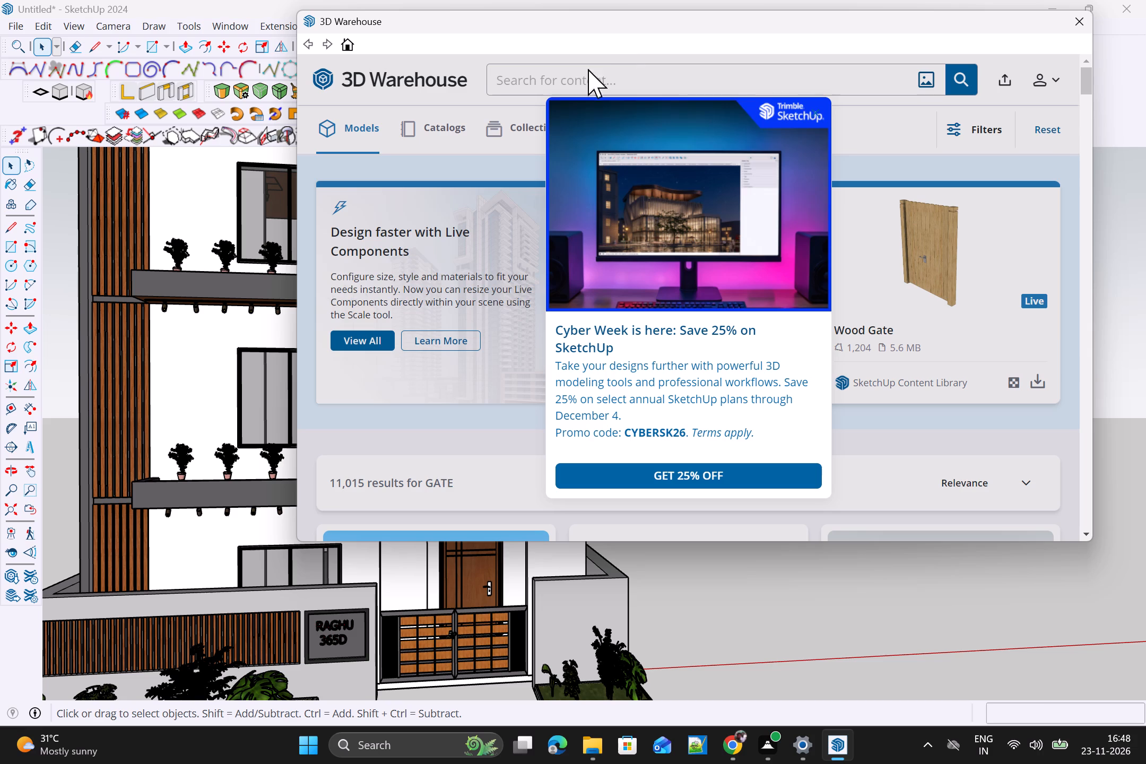
left_click(815, 114)
left_click(790, 88)
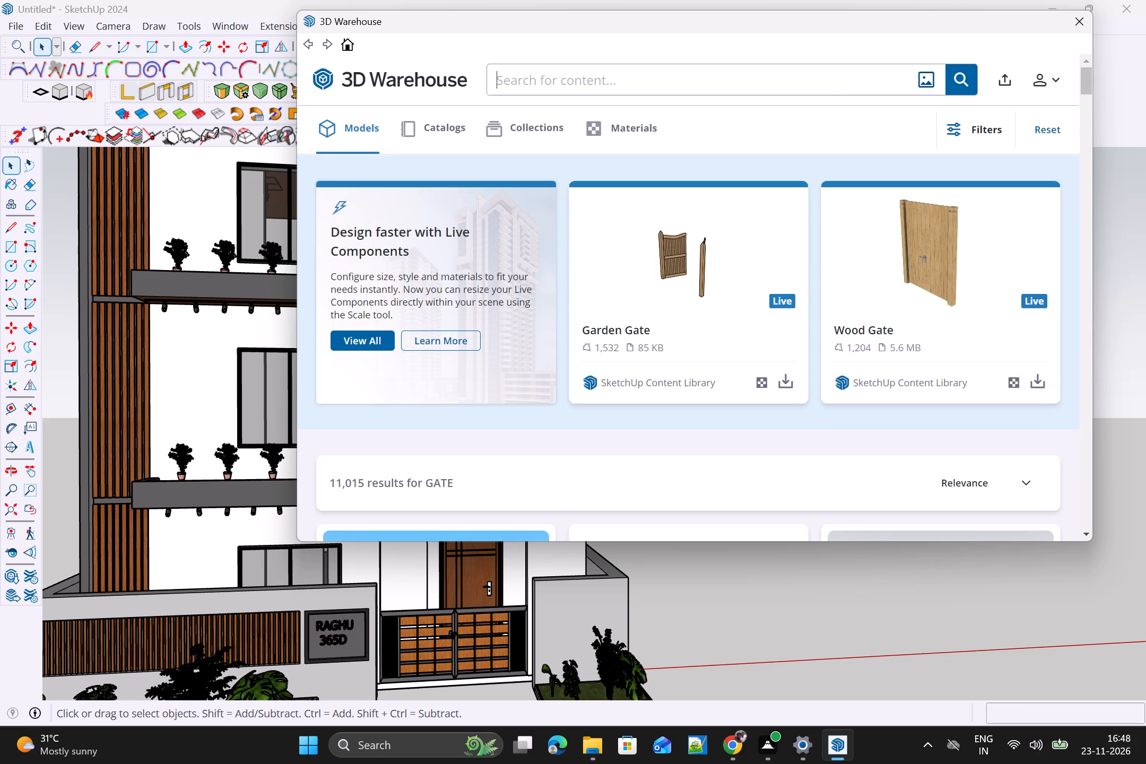
type("CARD")
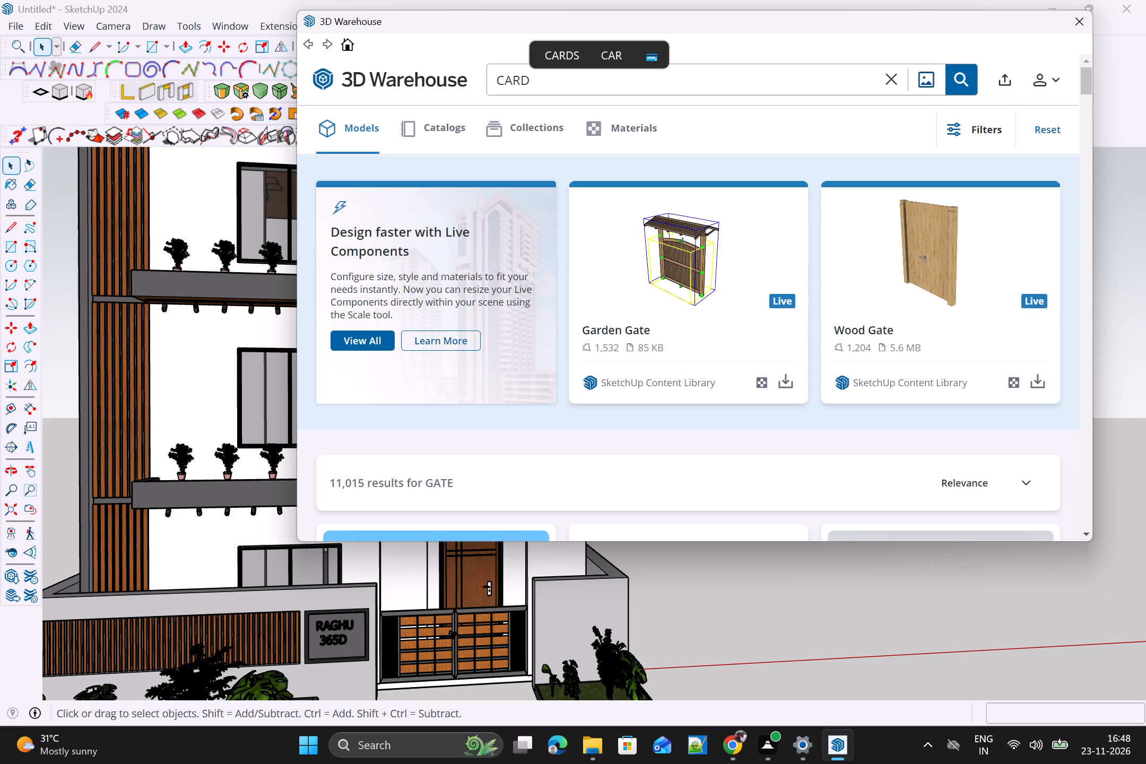
key("BackSpace")
key("BackSpace")
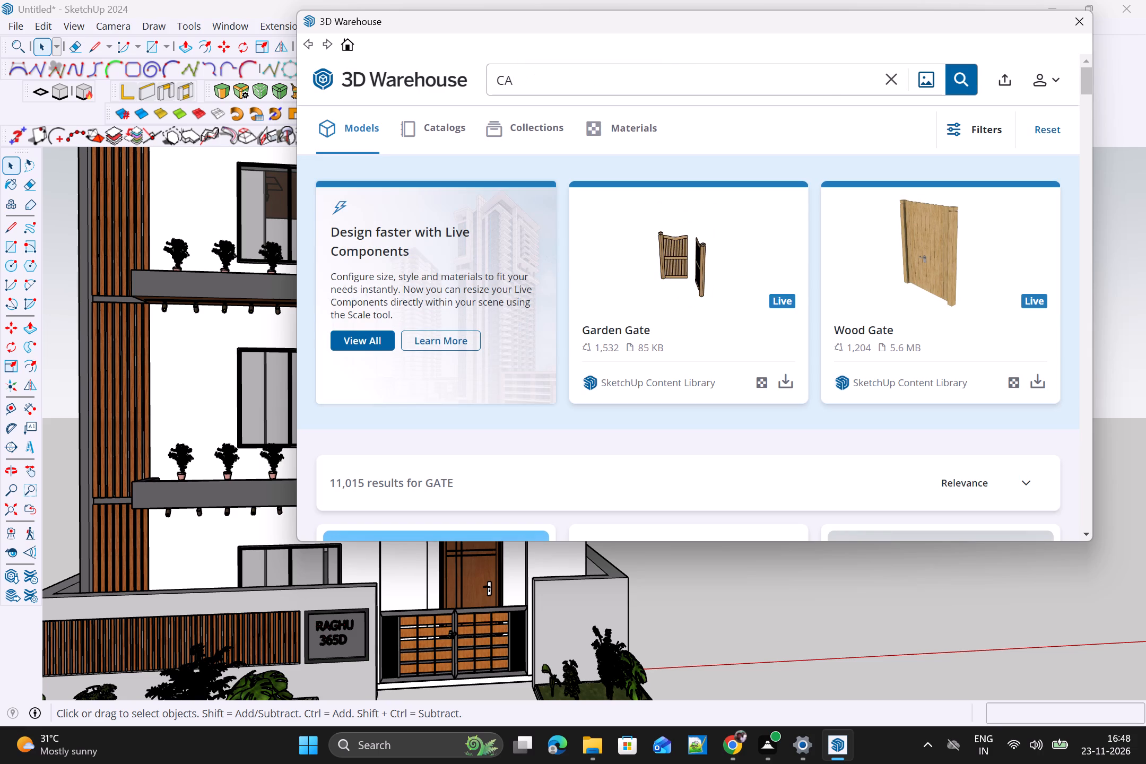
key("BackSpace")
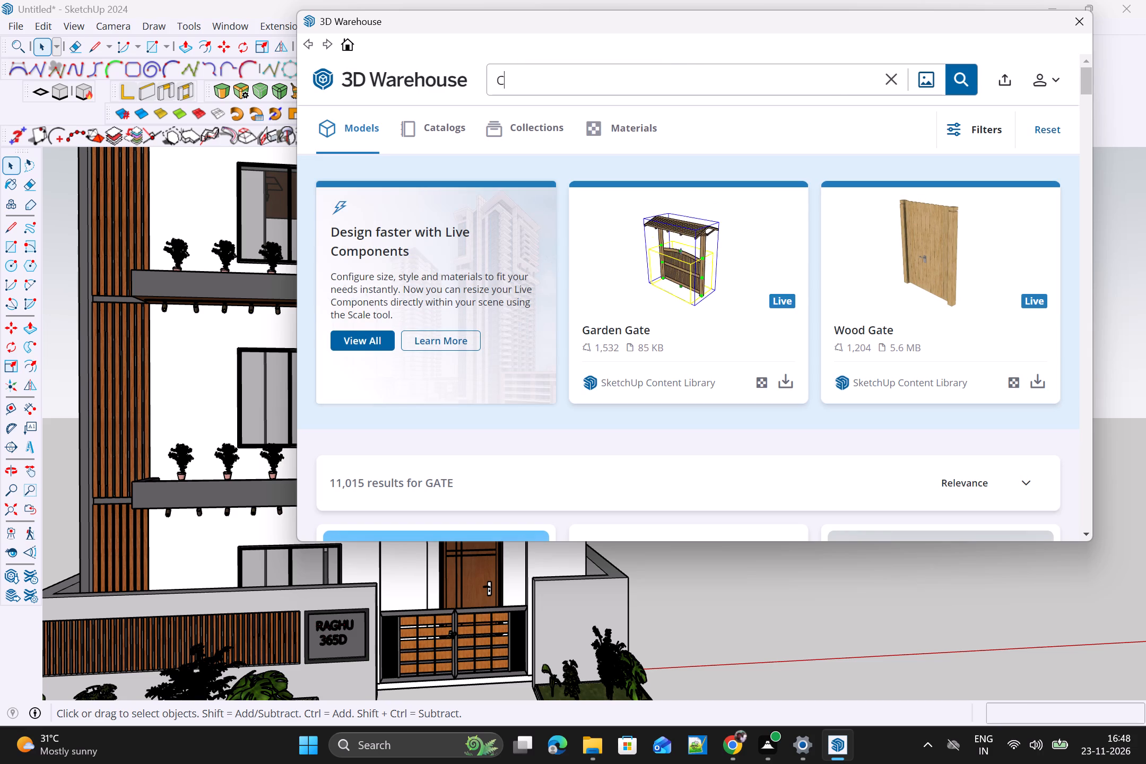
type("RAD")
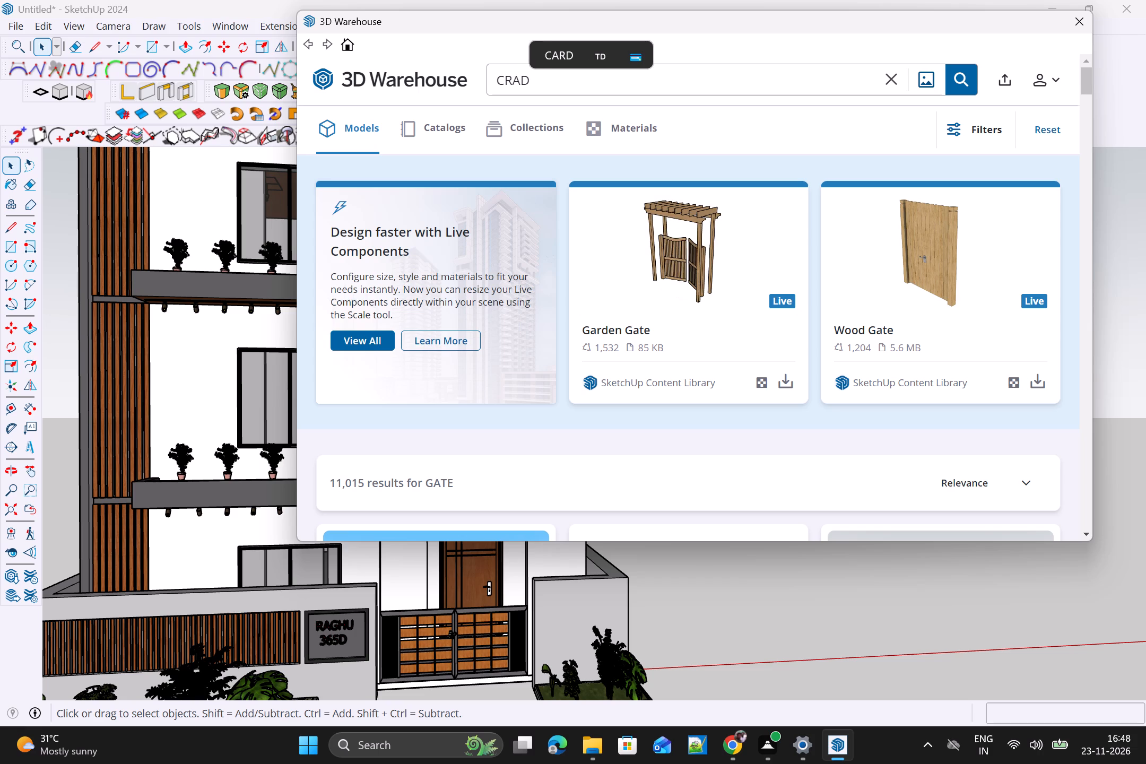
type("LE")
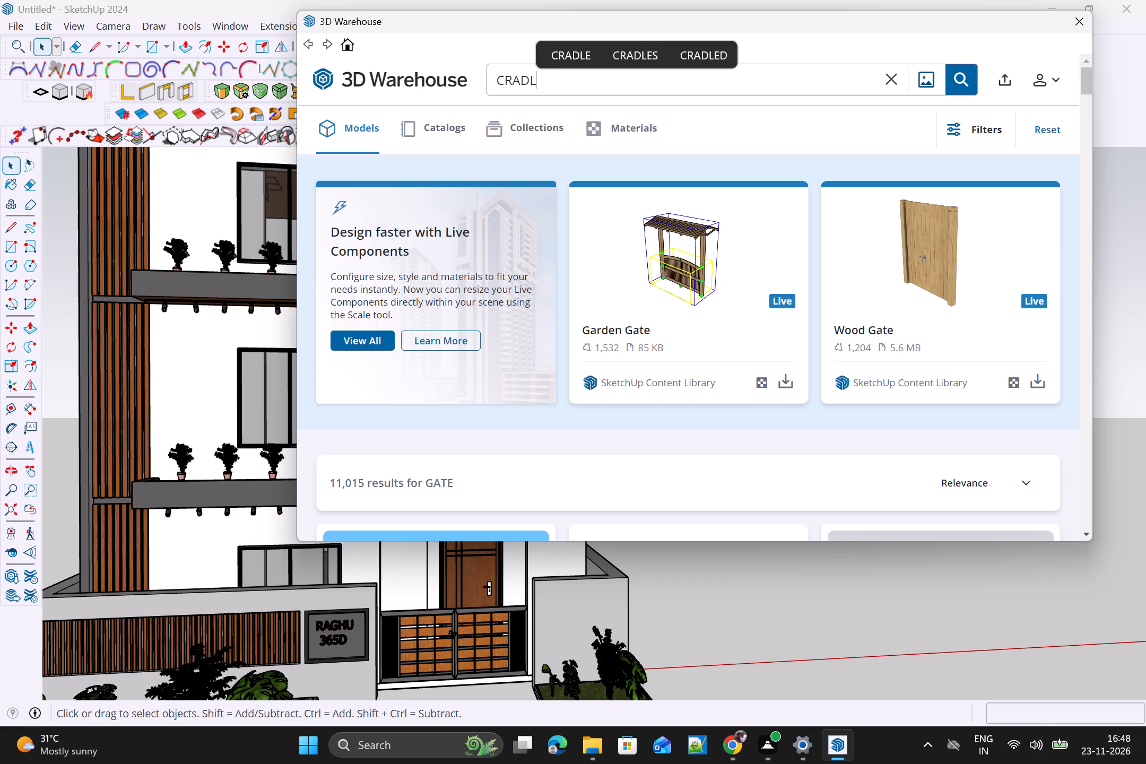
key("Return")
key("Return")
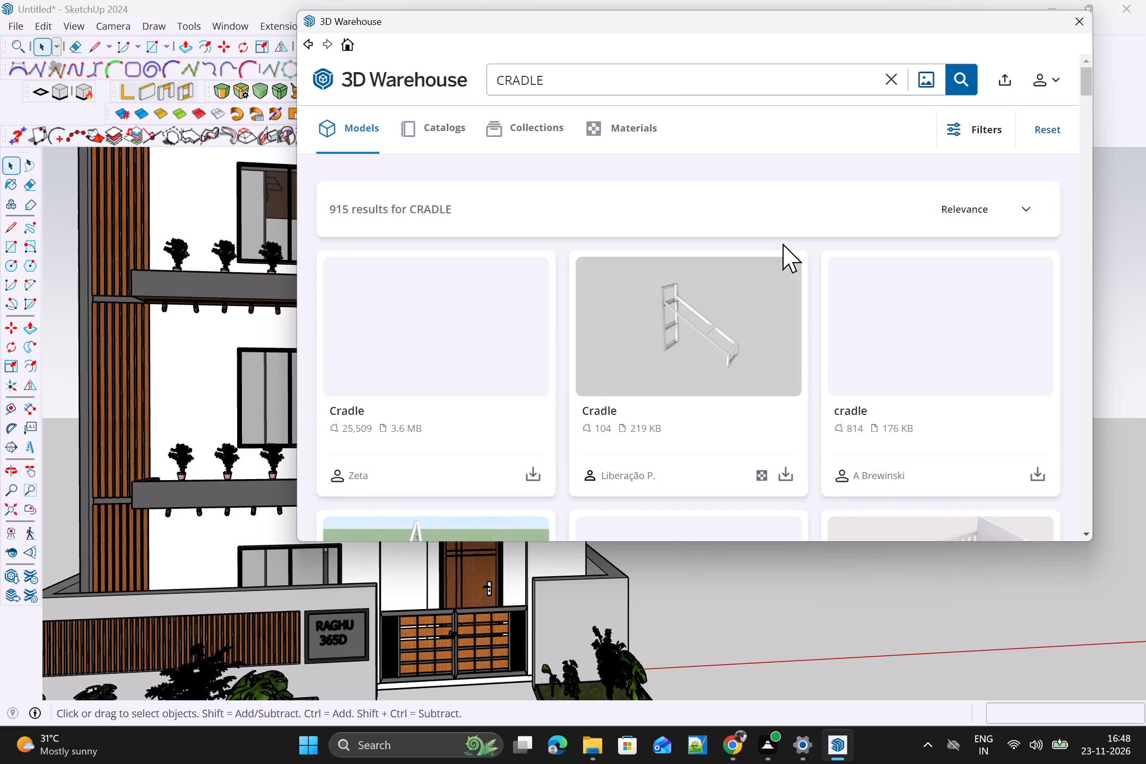
Browse the cradle search results for a model that suits the balcony.
scroll(786, 248, "down", 2)
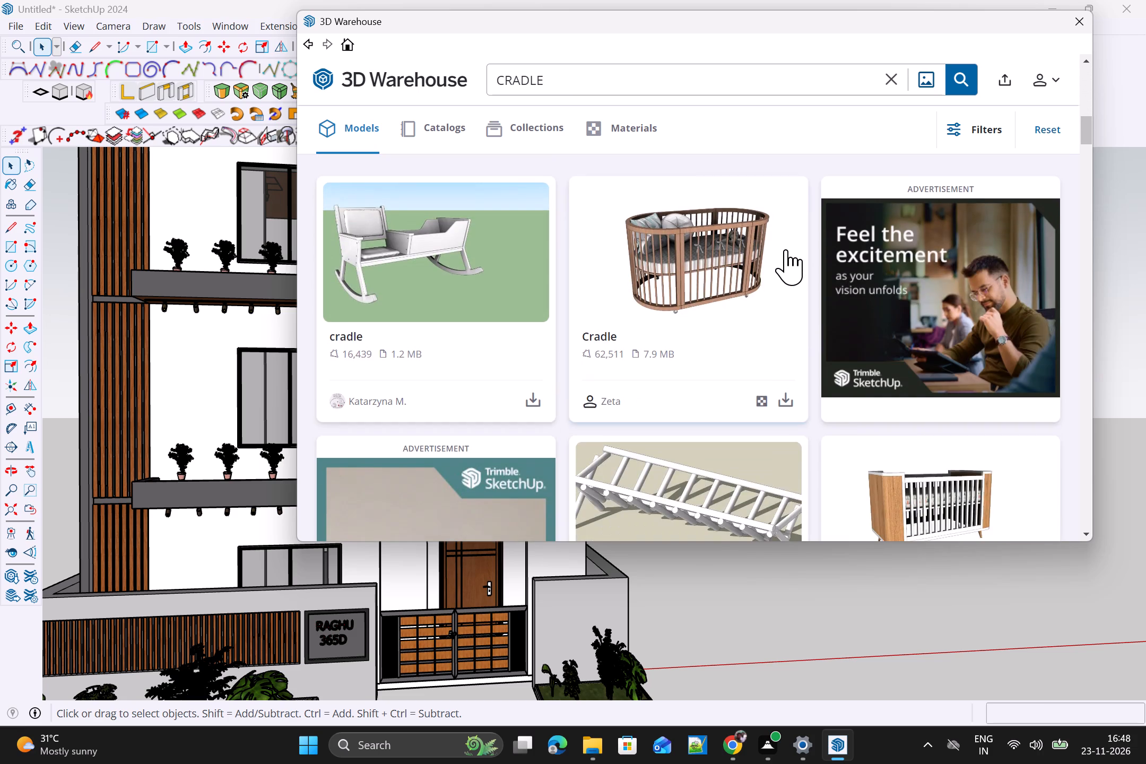
scroll(784, 250, "down", 3)
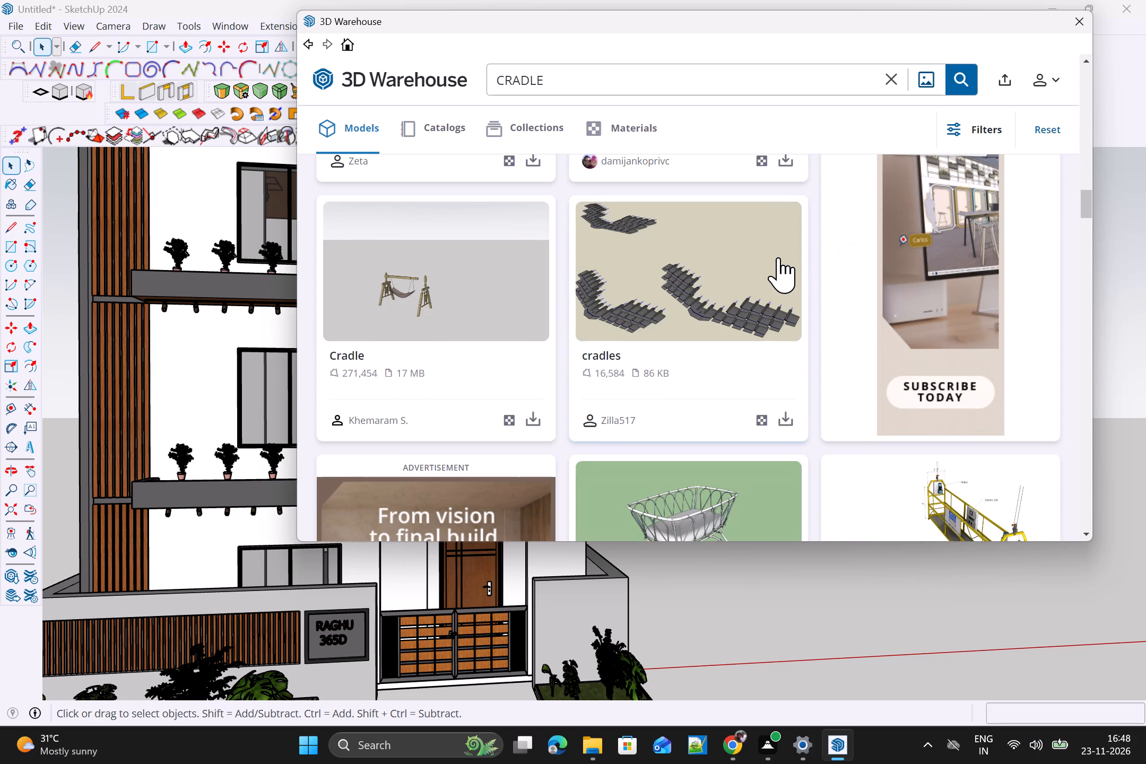
scroll(784, 257, "down", 2)
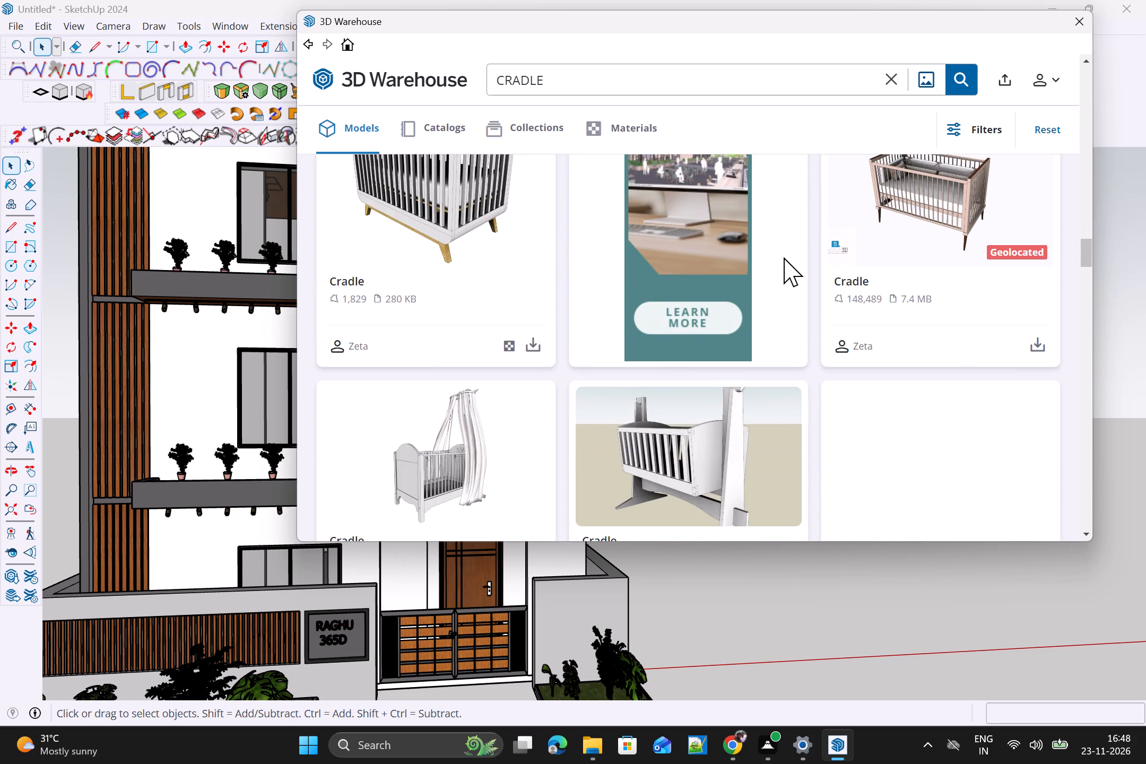
scroll(784, 257, "down", 4)
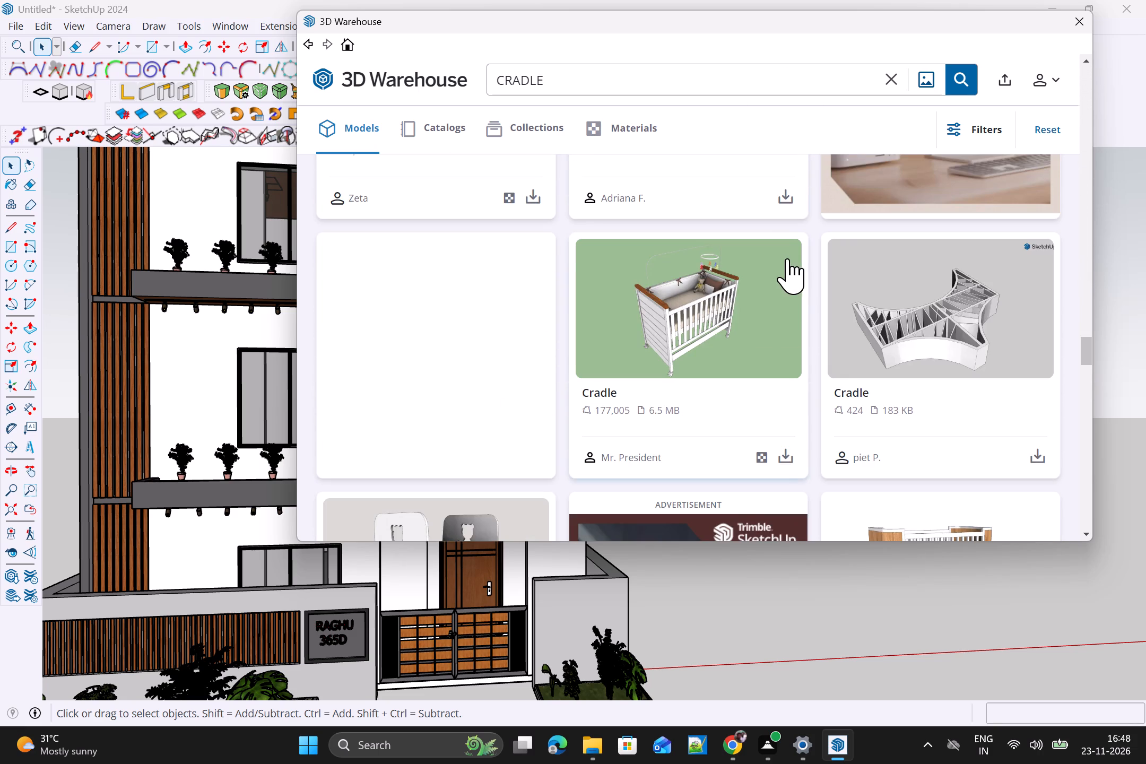
scroll(787, 260, "down", 3)
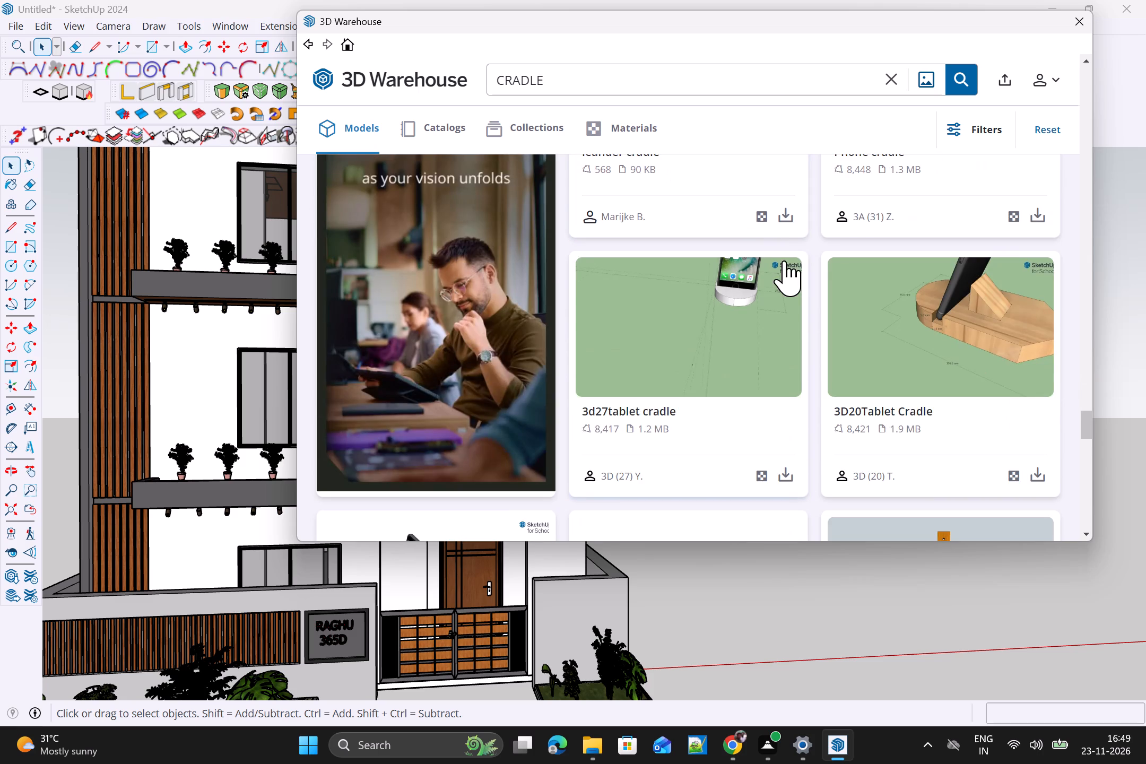
scroll(784, 261, "up", 1)
scroll(784, 261, "down", 2)
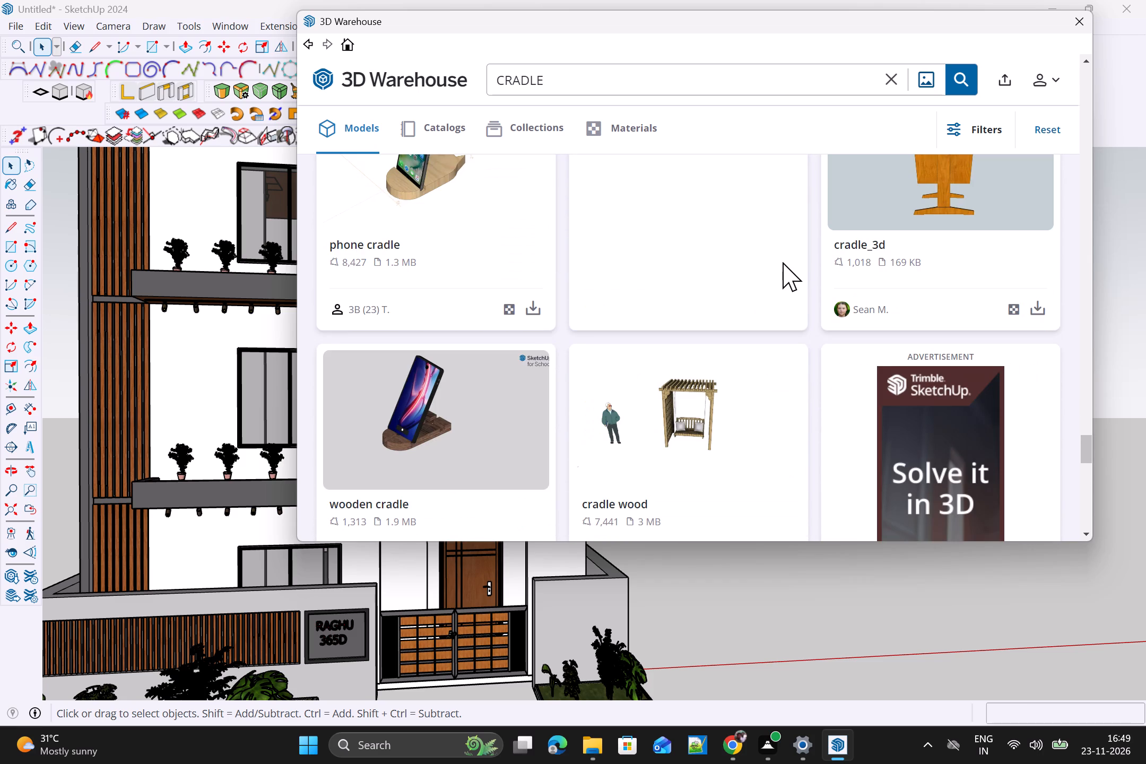
scroll(787, 262, "down", 2)
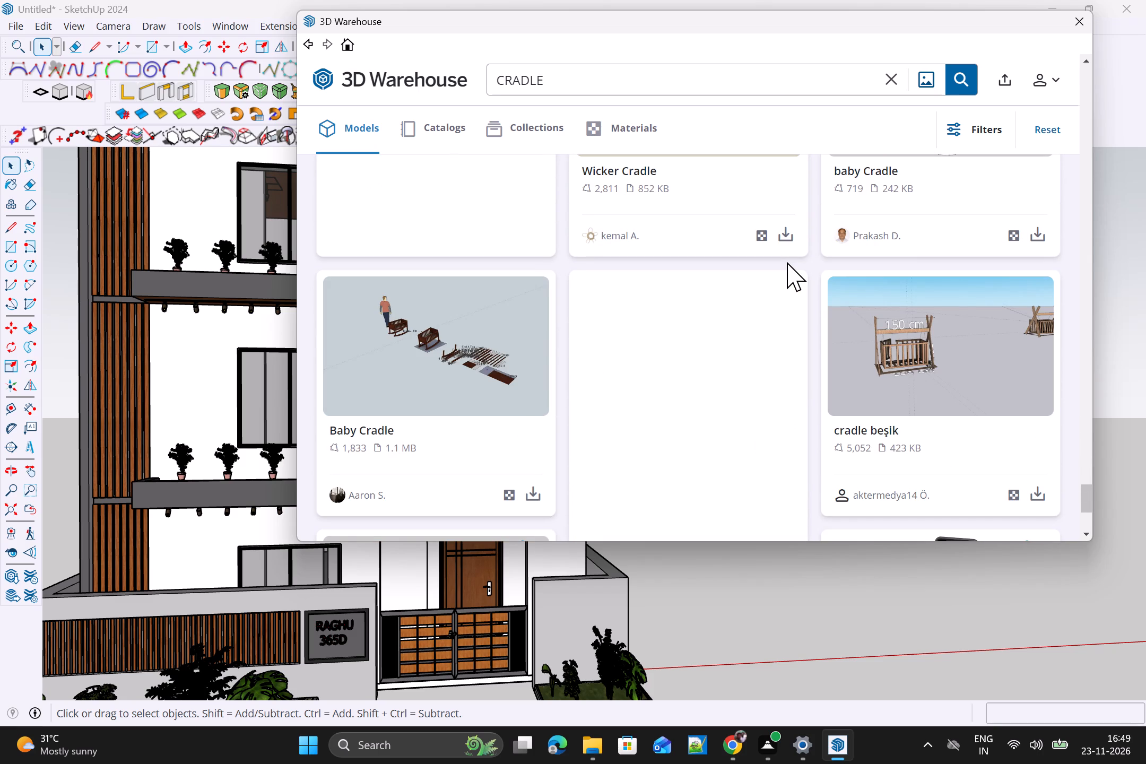
scroll(788, 262, "up", 5)
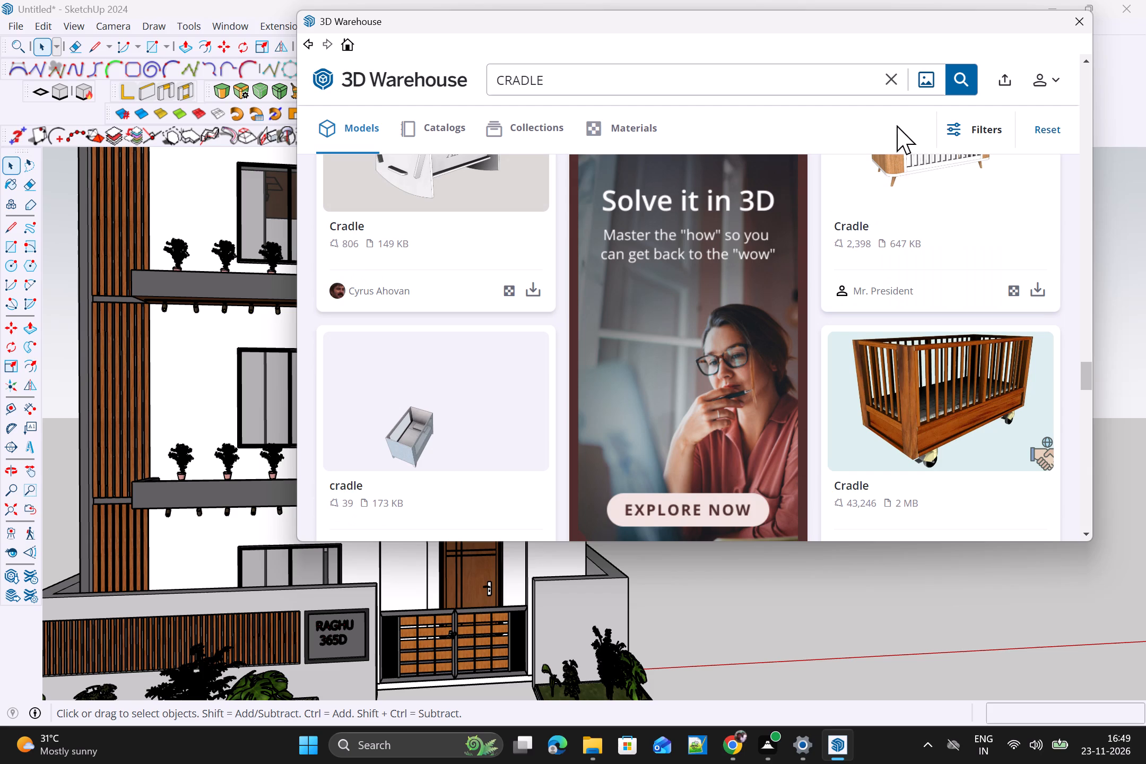
Replace the model search with SWING.
left_click(895, 74)
left_click(805, 79)
type("SWING")
key("Return")
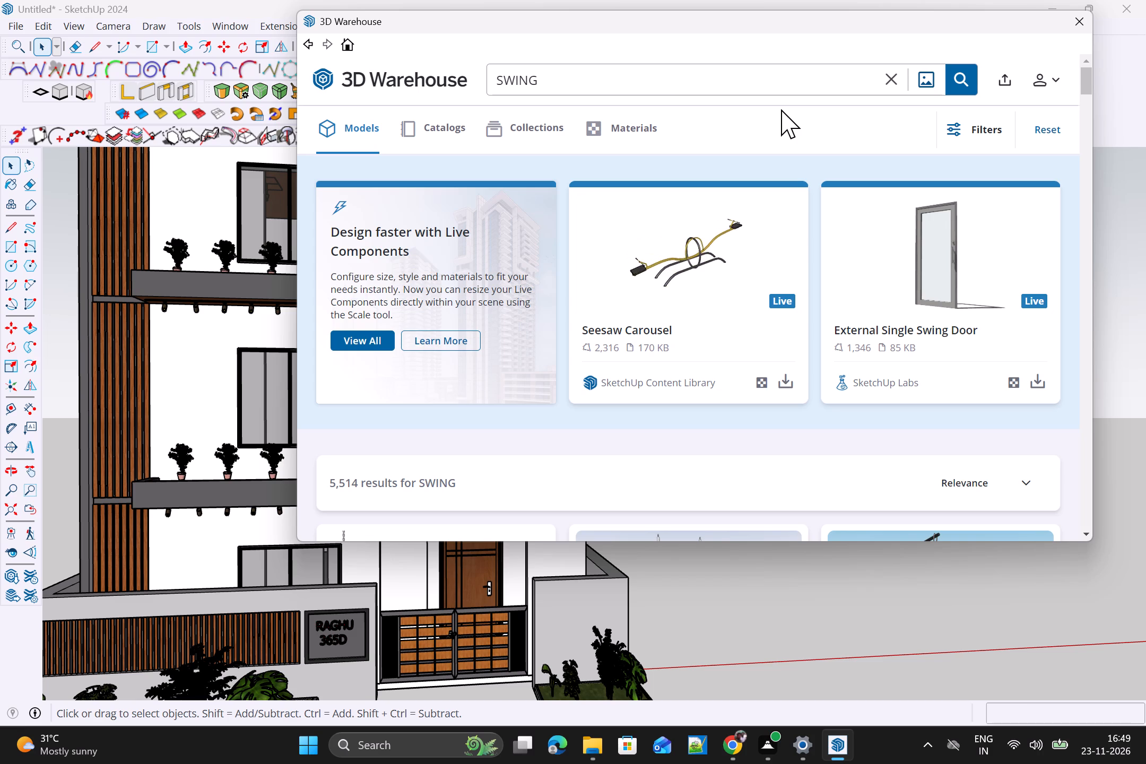
Request the 1.9 MB wooden plank SWING with a cushion and unlock more daily downloads through the promotional video.
scroll(836, 210, "down", 2)
scroll(838, 210, "up", 1)
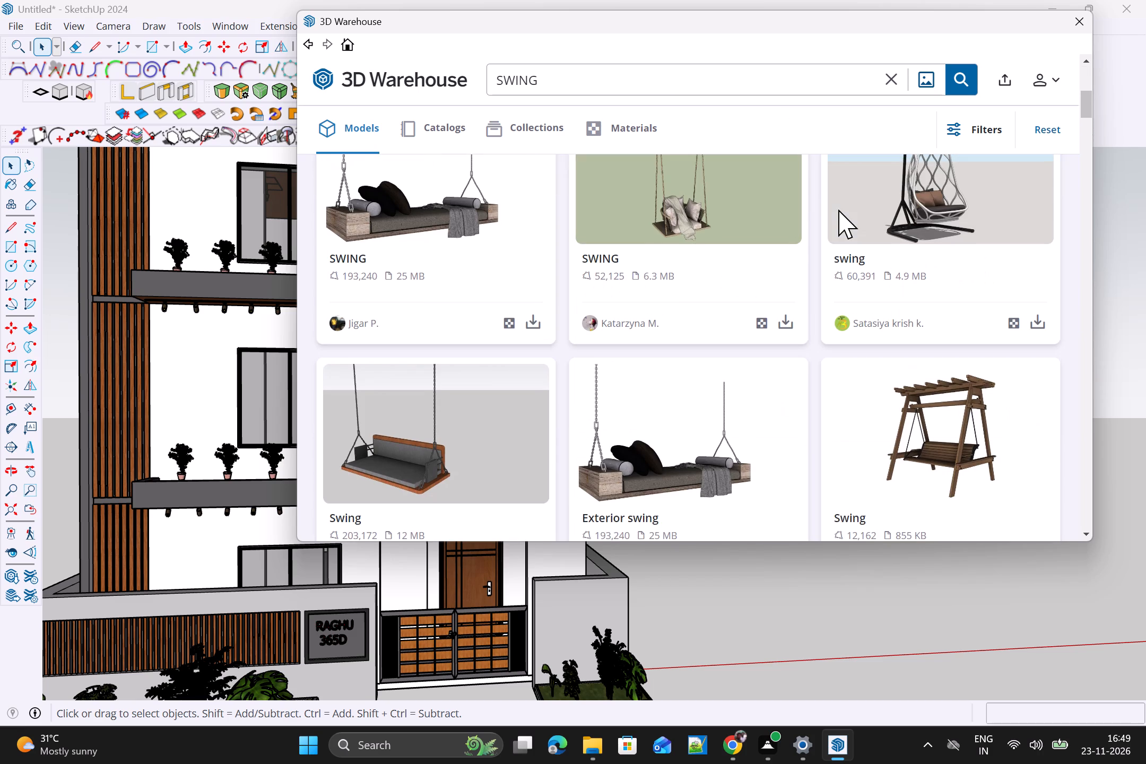
scroll(838, 210, "down", 2)
scroll(838, 210, "up", 1)
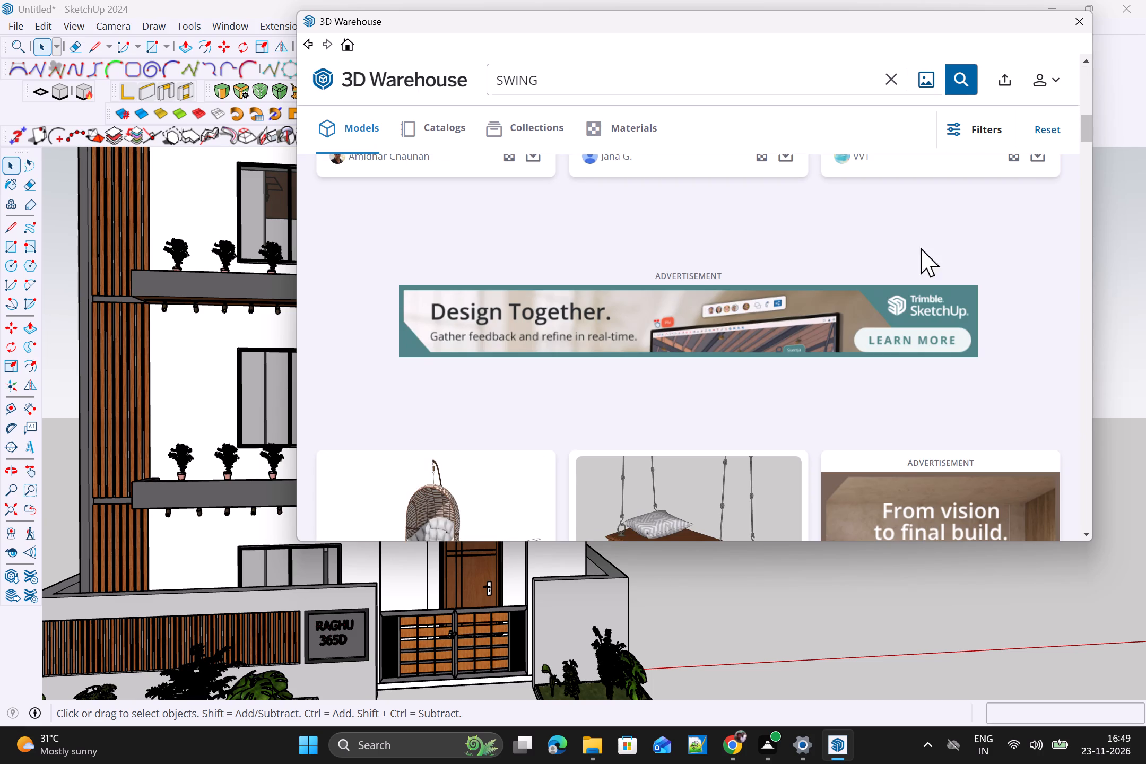
left_click_drag(1088, 126, 1088, 141)
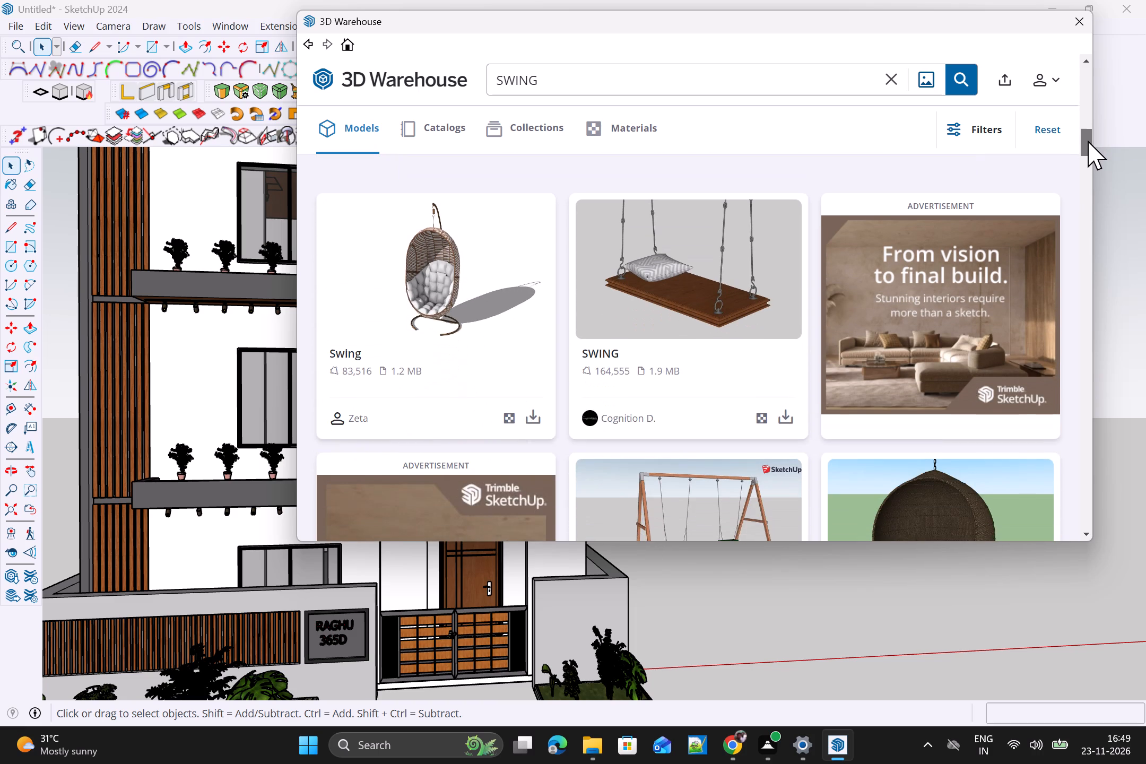
left_click_drag(1088, 141, 1088, 144)
left_click(794, 345)
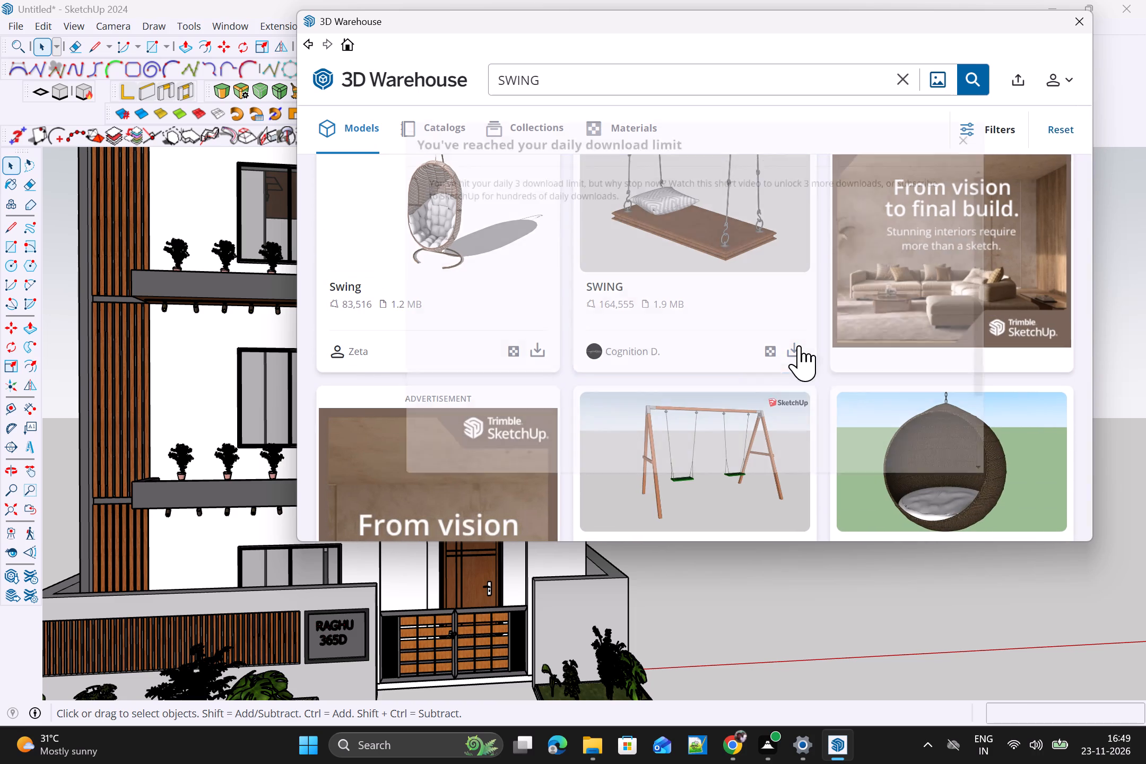
scroll(738, 388, "down", 5)
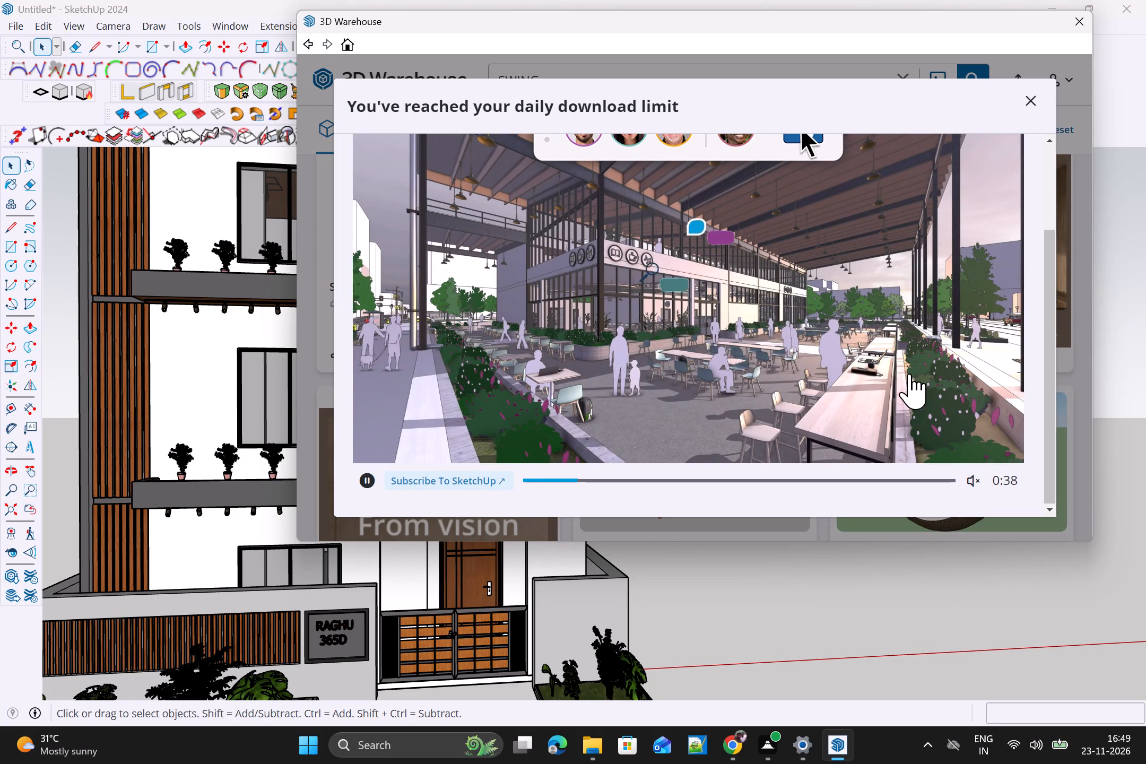
scroll(939, 377, "down", 2)
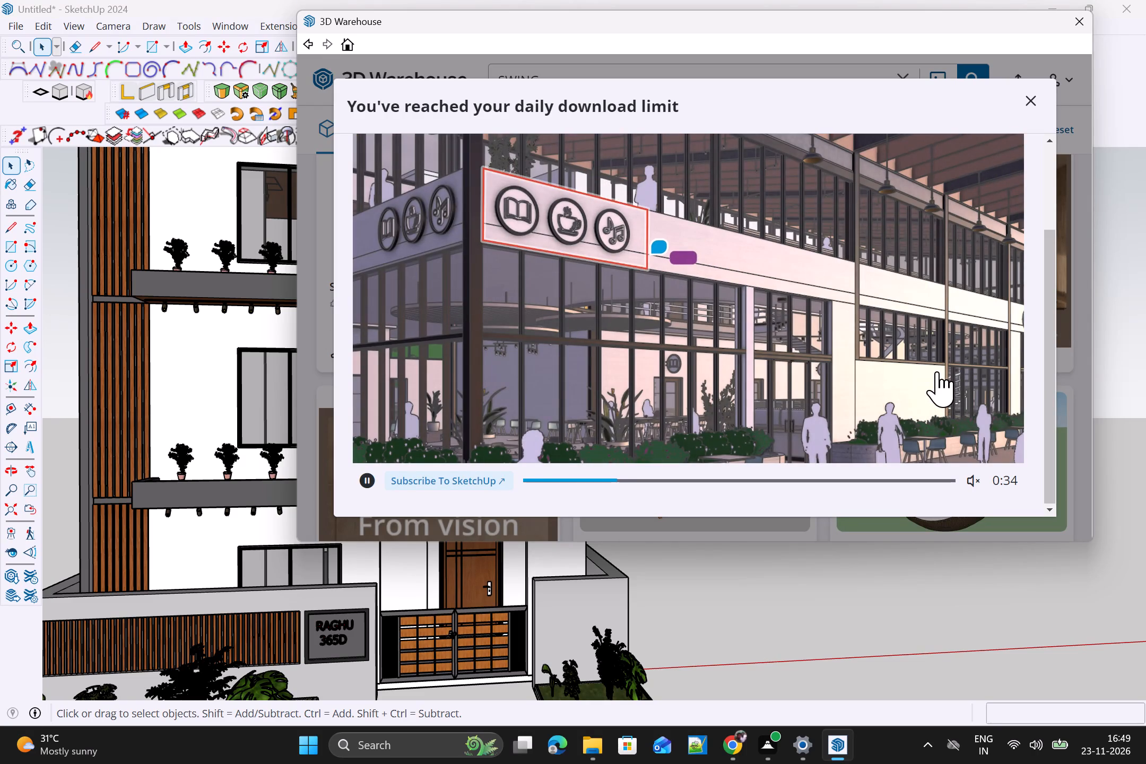
left_click(971, 435)
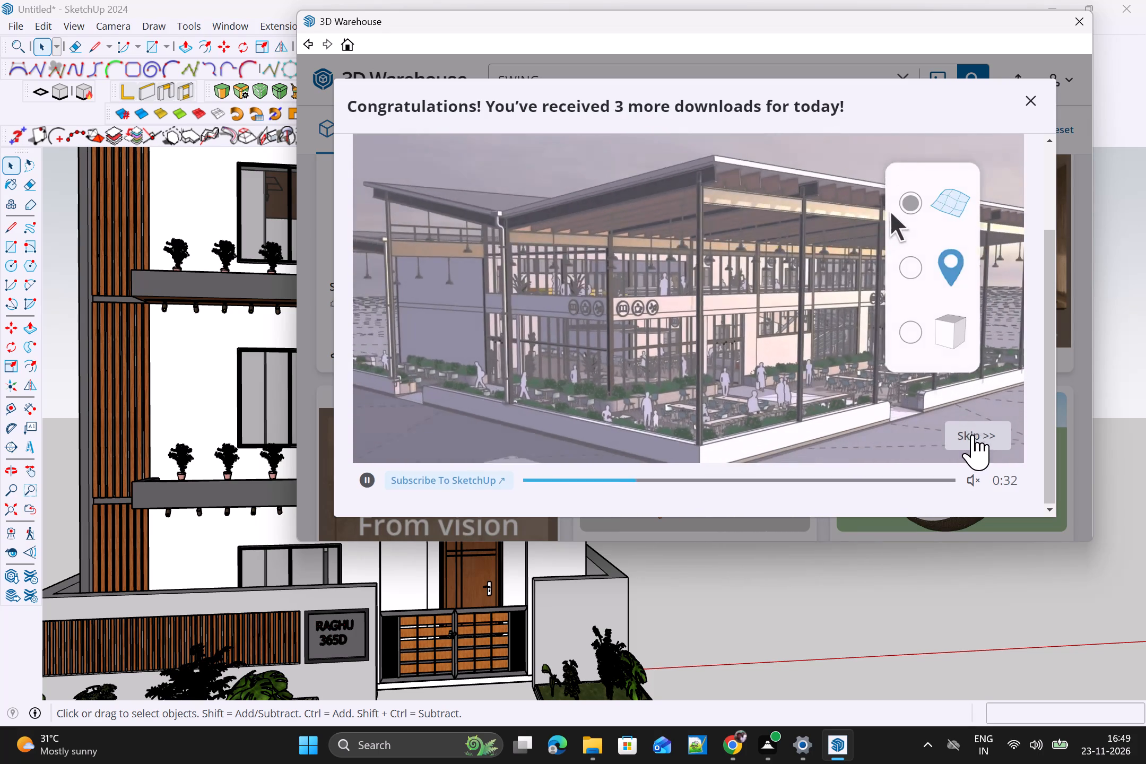
left_click(699, 374)
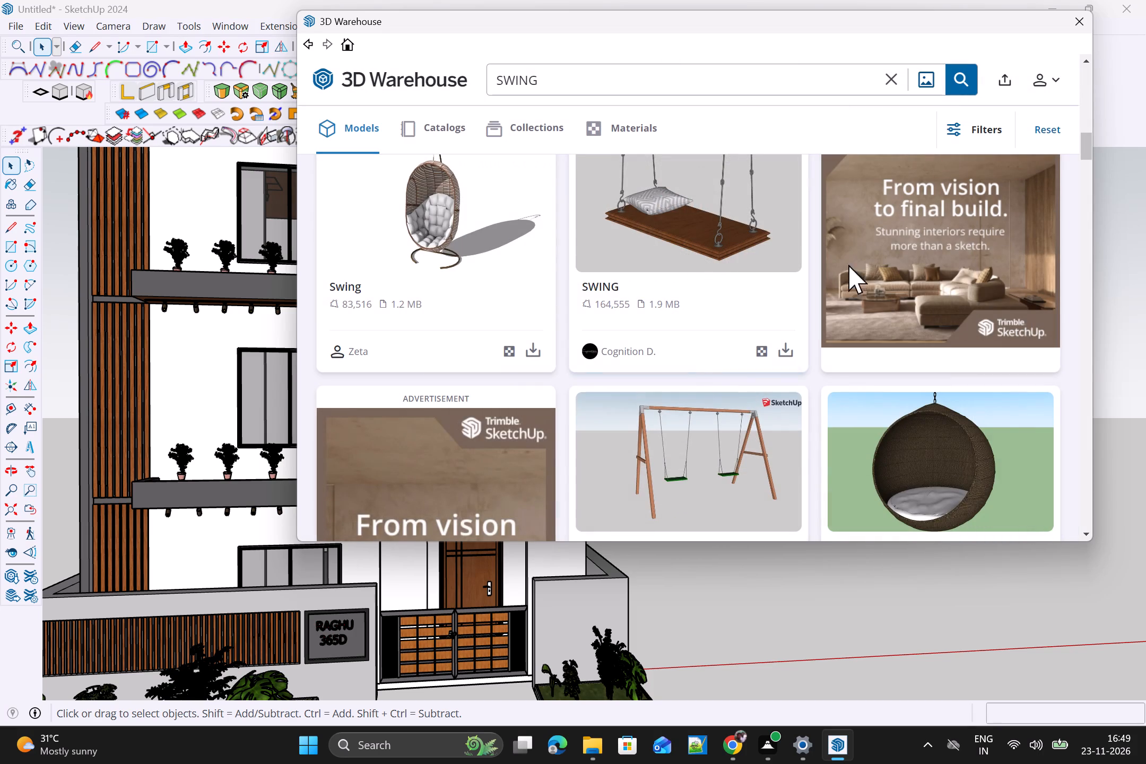
Load the wooden plank swing directly into the model and place it on the middle balcony beside the standing woman, behind the glass railing.
left_click(793, 350)
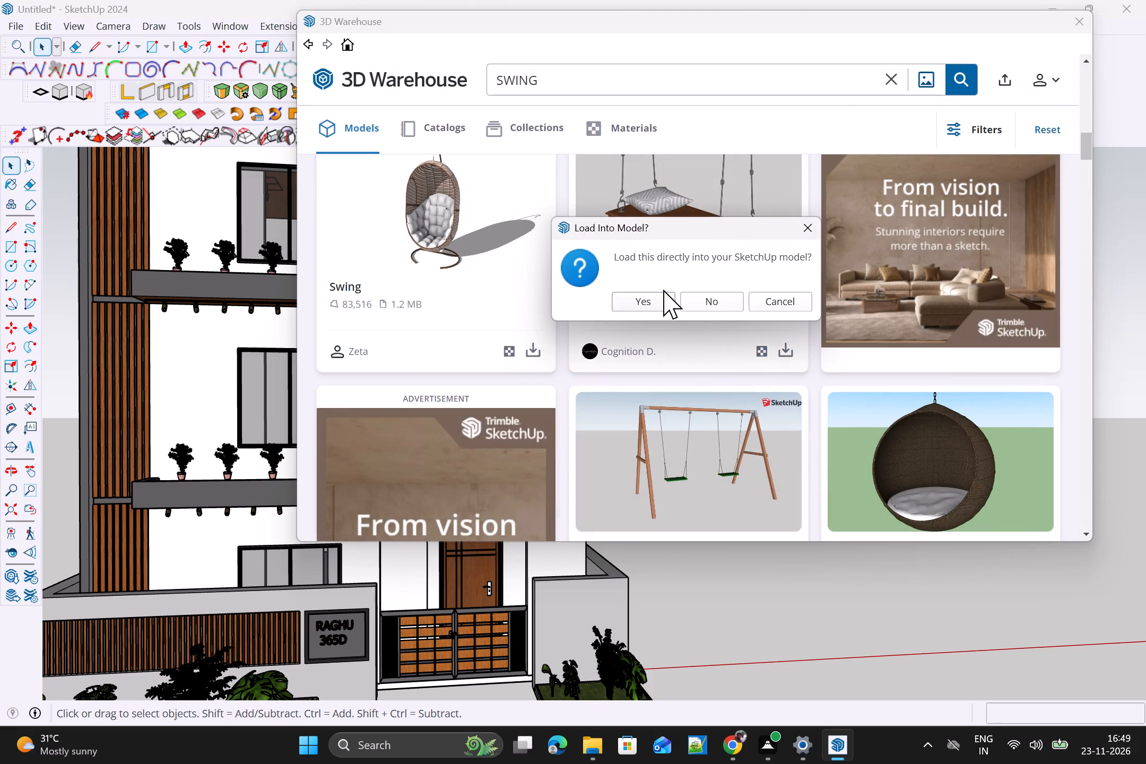
left_click(656, 300)
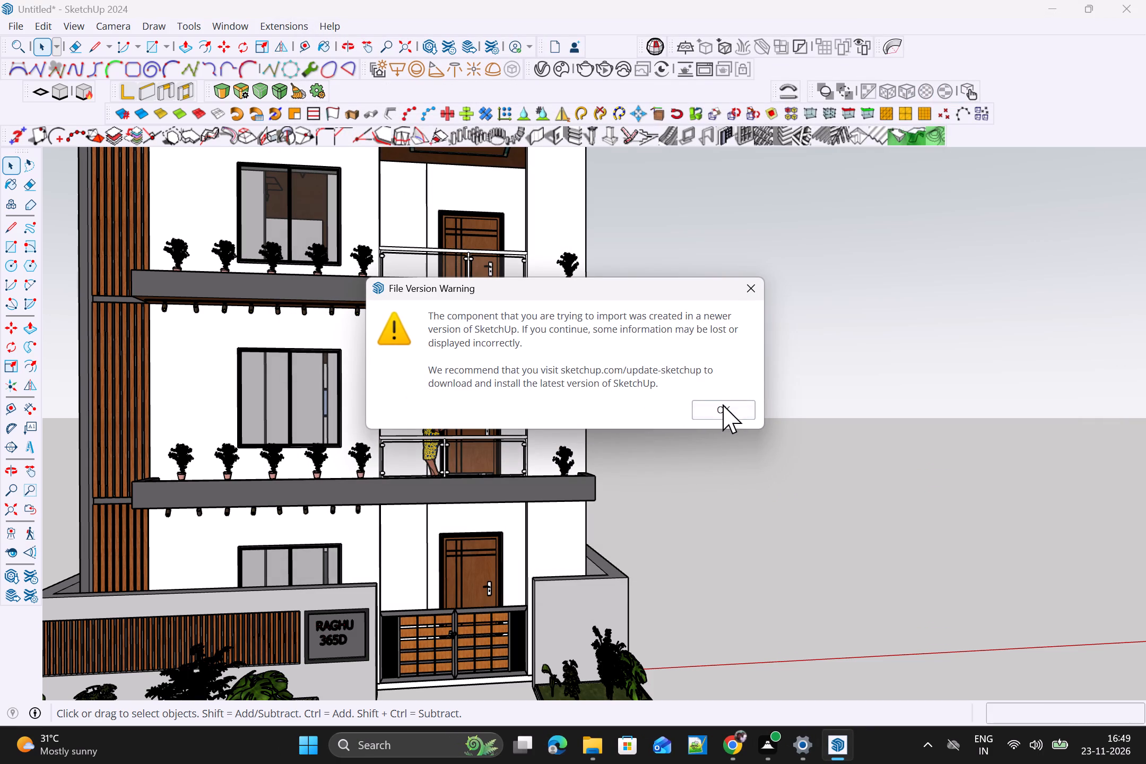
left_click(723, 404)
scroll(490, 456, "down", 5)
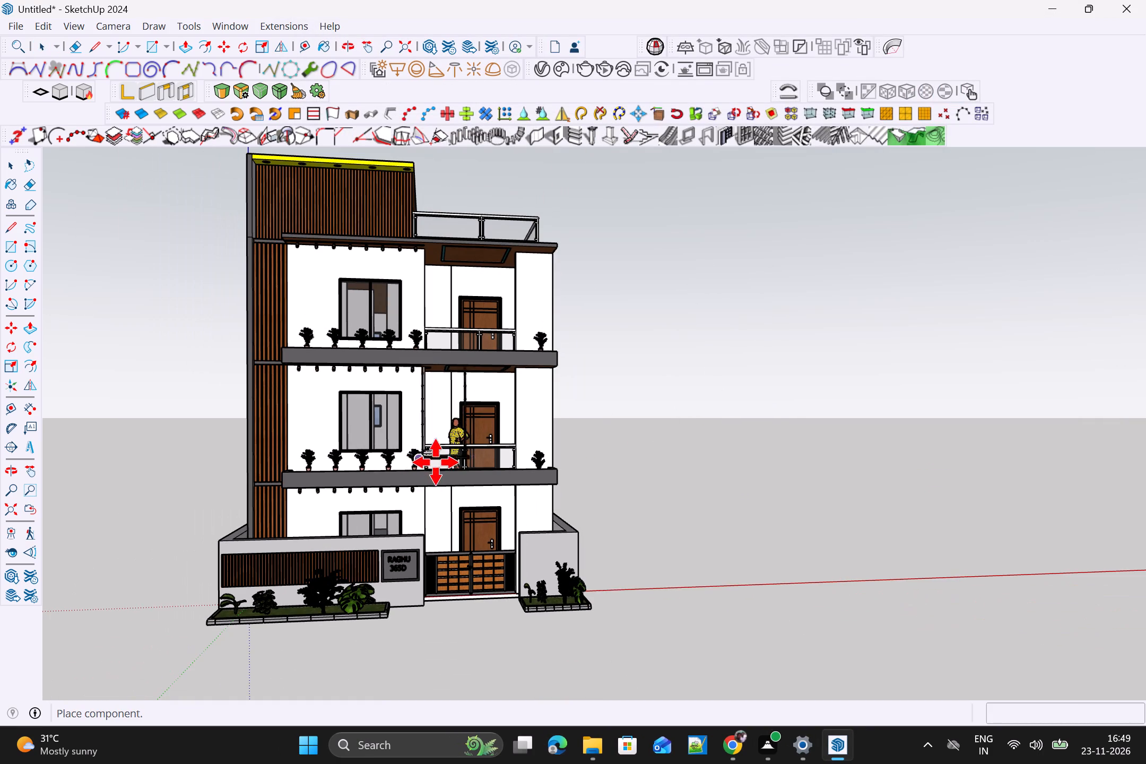
scroll(466, 460, "up", 3)
scroll(471, 588, "up", 1)
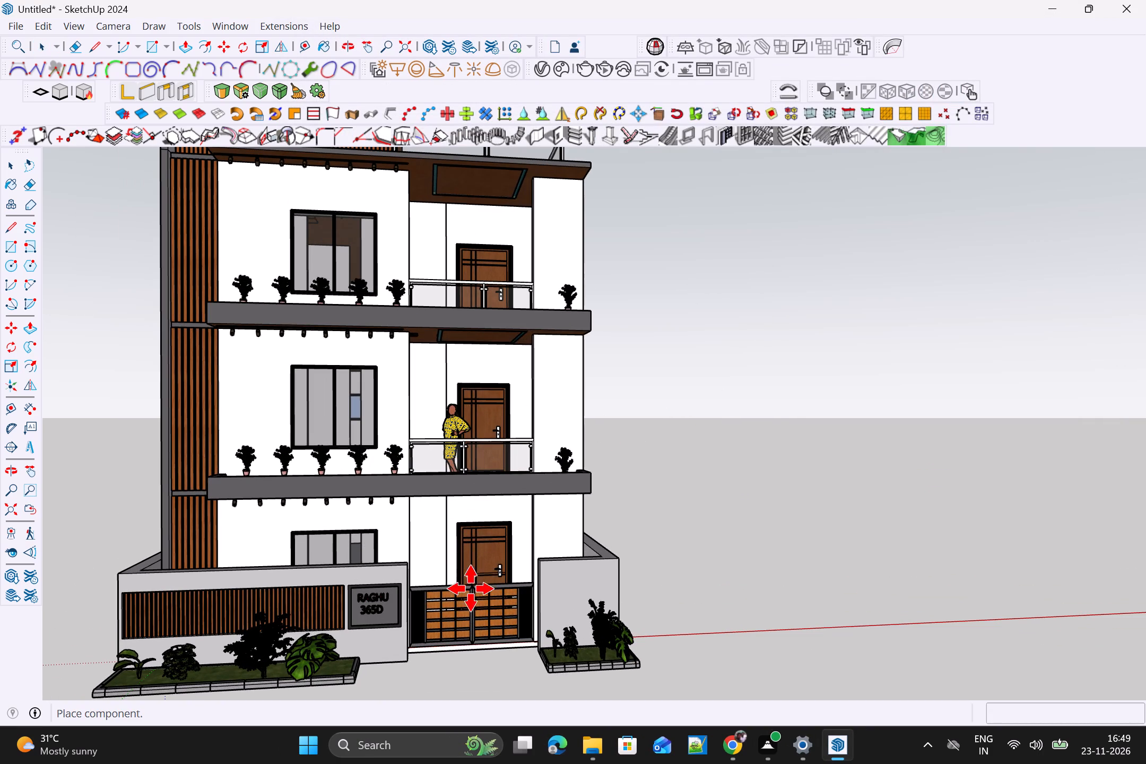
scroll(472, 393, "up", 3)
middle_click_drag(480, 415, 488, 510)
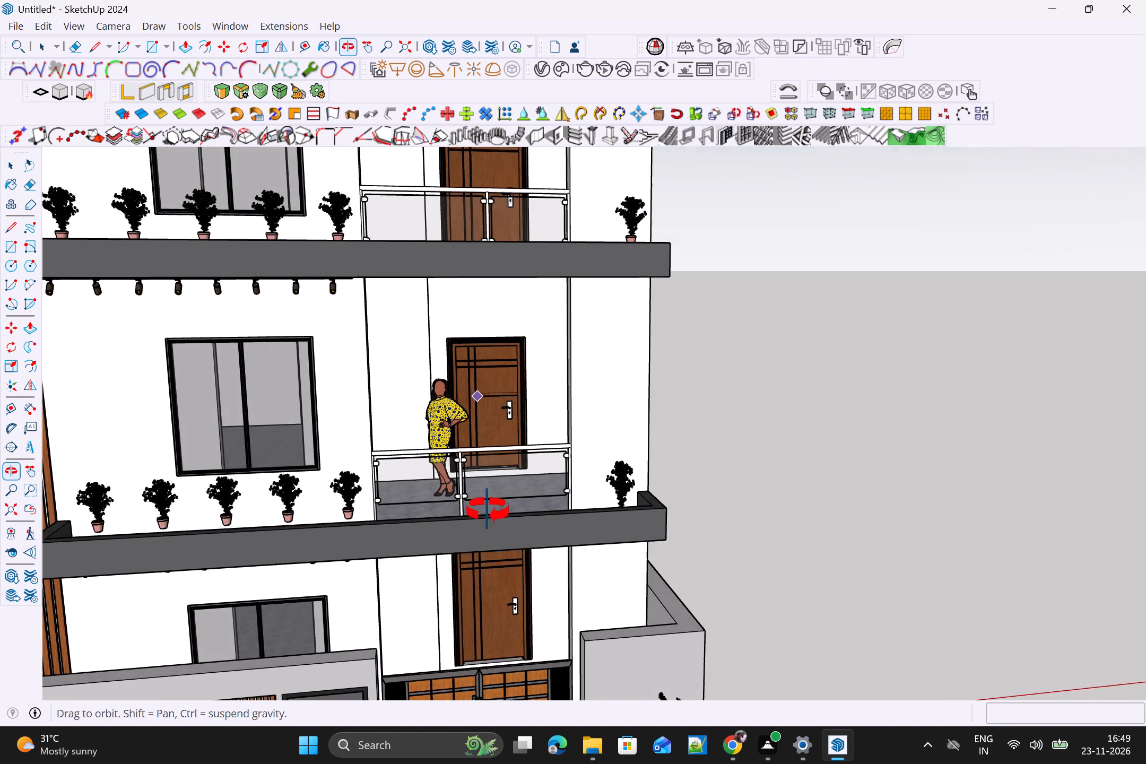
middle_click_drag(488, 510, 488, 519)
scroll(488, 519, "up", 1)
scroll(472, 472, "up", 4)
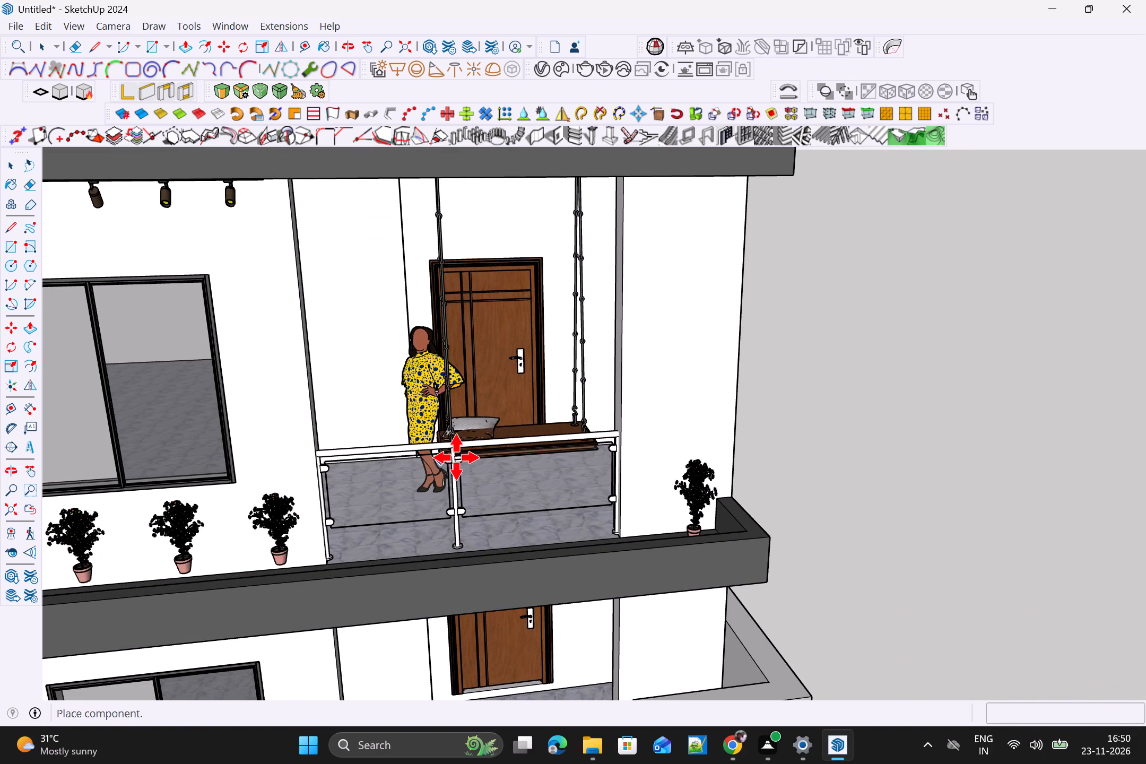
scroll(456, 457, "up", 9)
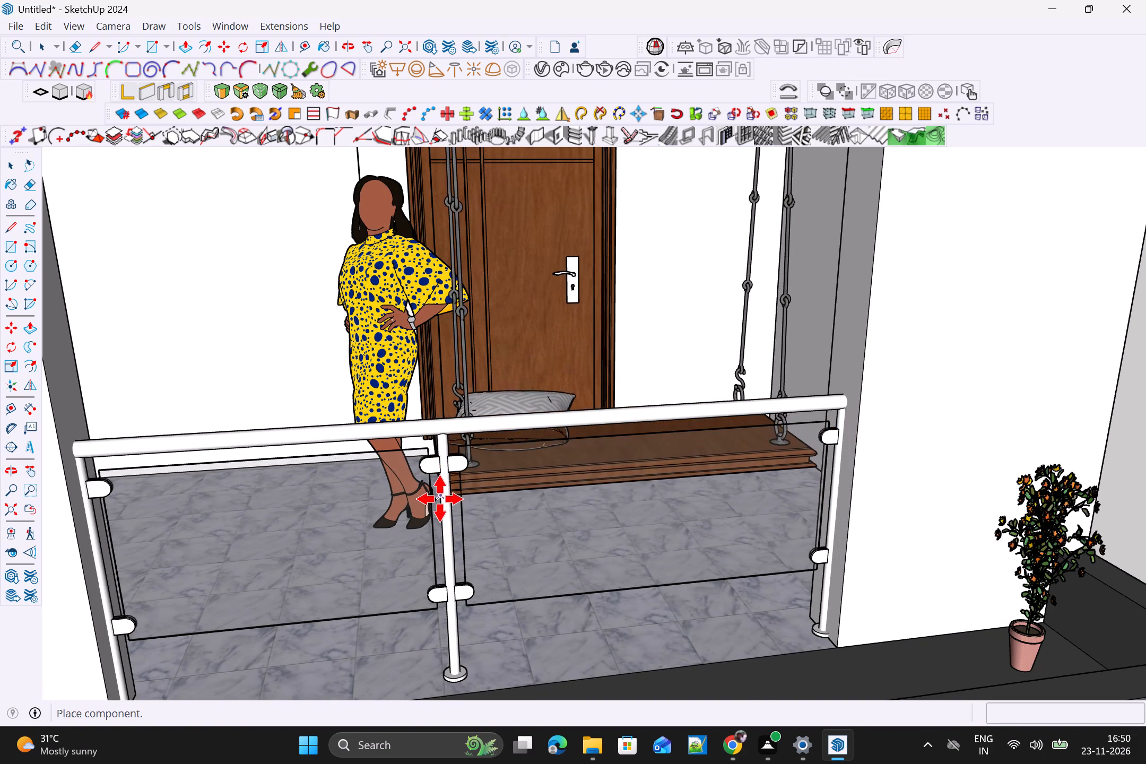
left_click(440, 499)
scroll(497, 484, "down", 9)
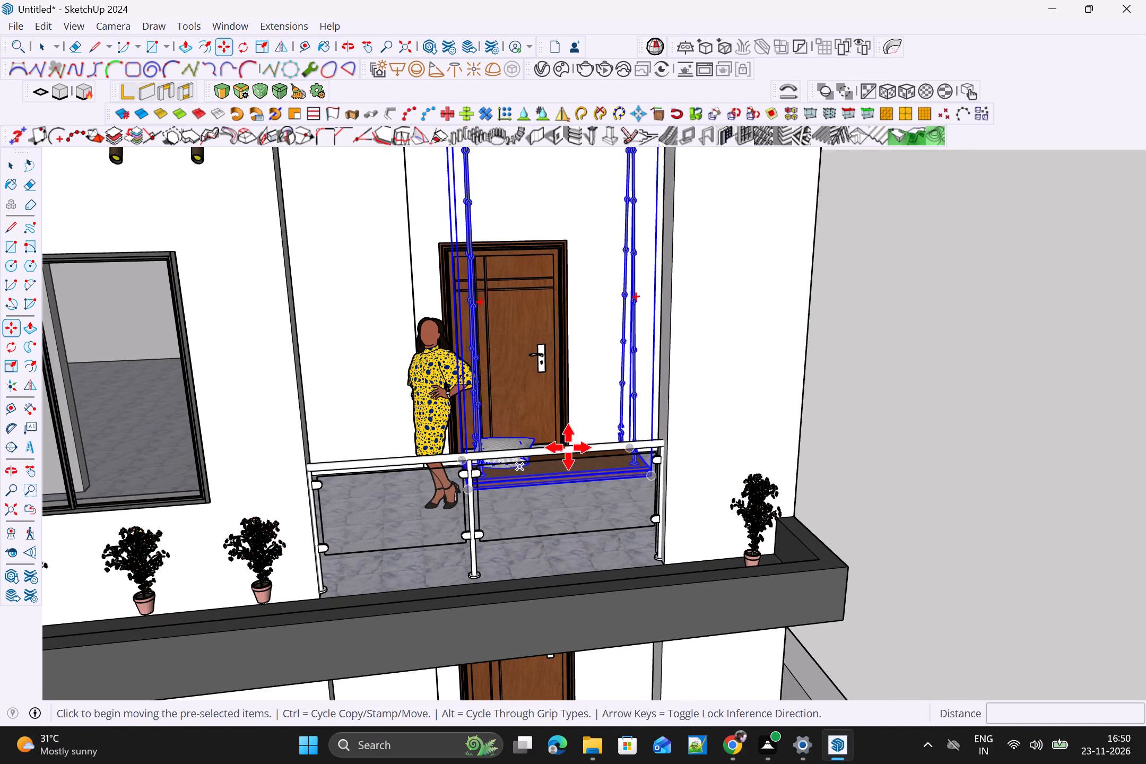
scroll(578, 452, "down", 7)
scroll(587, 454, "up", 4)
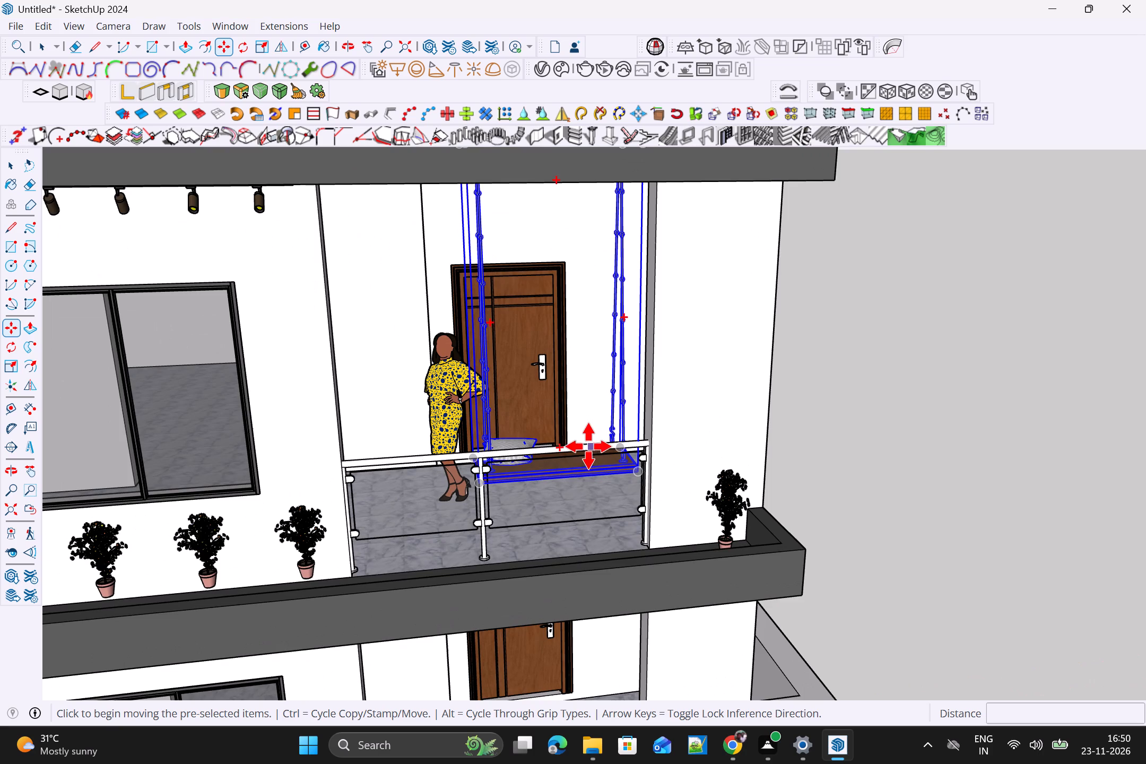
Lower the wooden plank swing about 10 inches so its ropes hang from below the middle balcony's ceiling slab.
scroll(598, 438, "up", 1)
key("space")
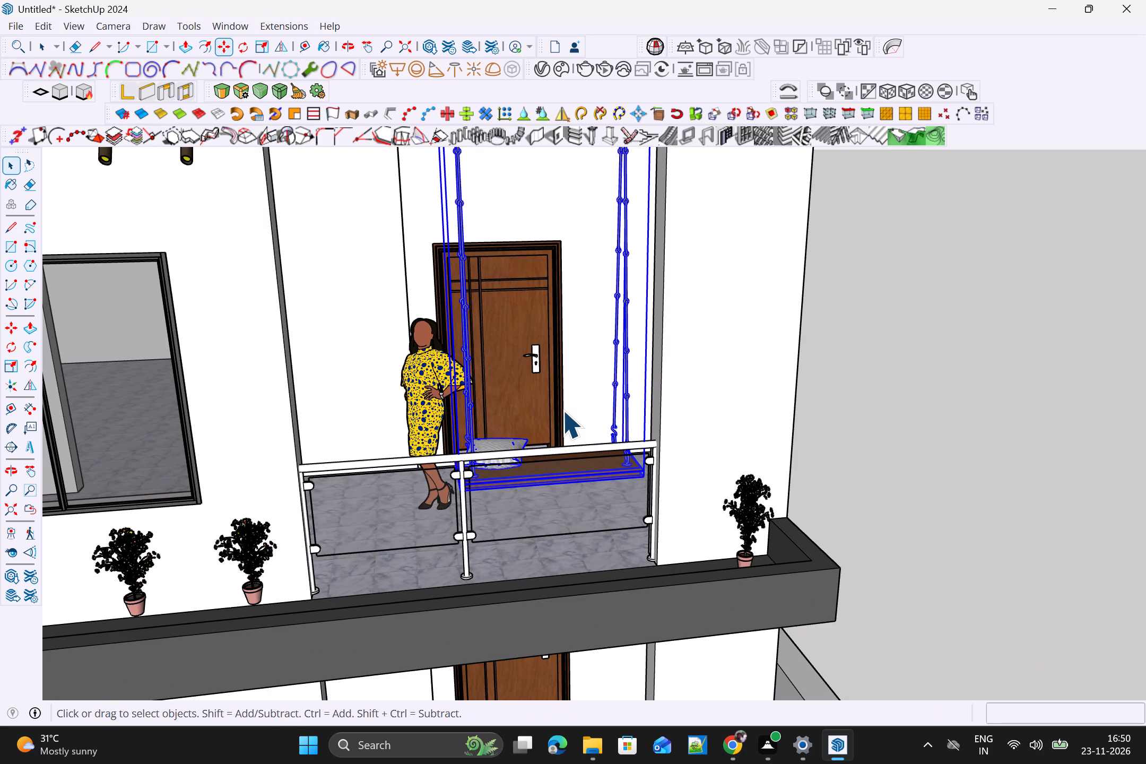
scroll(565, 412, "down", 4)
key("space")
scroll(574, 420, "down", 5)
middle_click_drag(669, 396, 714, 369)
middle_click_drag(720, 363, 737, 346)
scroll(736, 342, "up", 1)
scroll(500, 315, "up", 9)
scroll(504, 363, "down", 4)
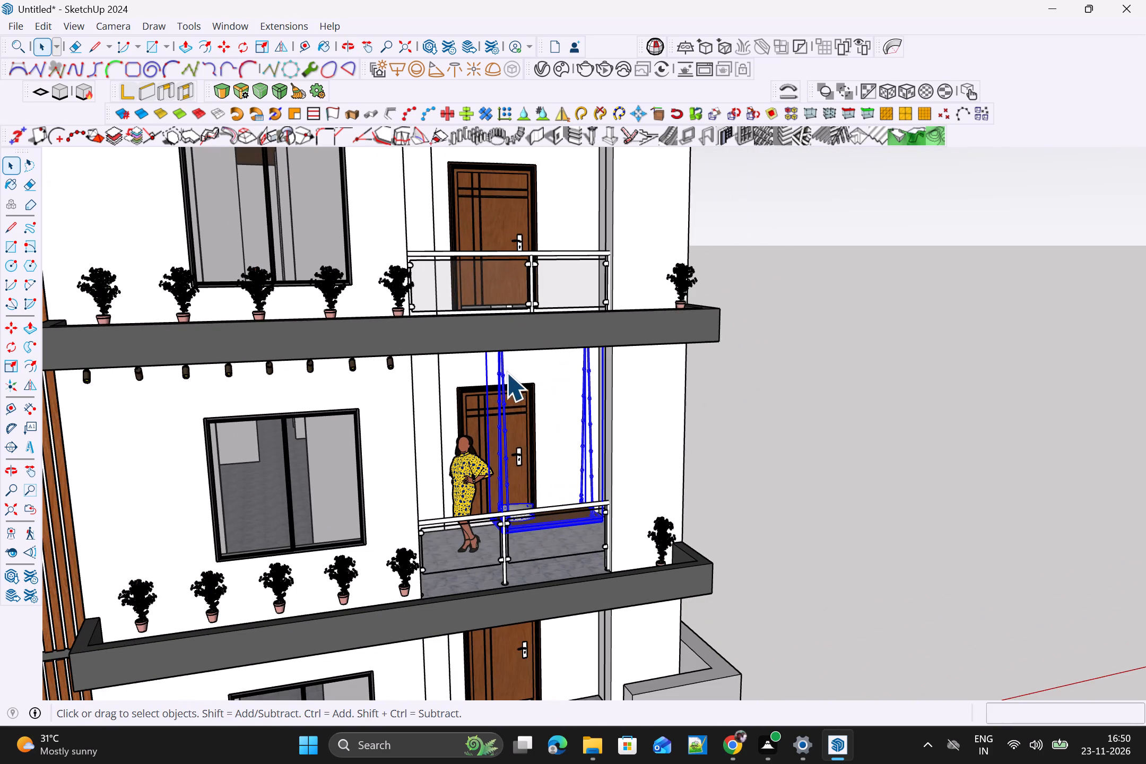
middle_click_drag(561, 277, 585, 202)
scroll(496, 460, "up", 5)
scroll(522, 372, "up", 1)
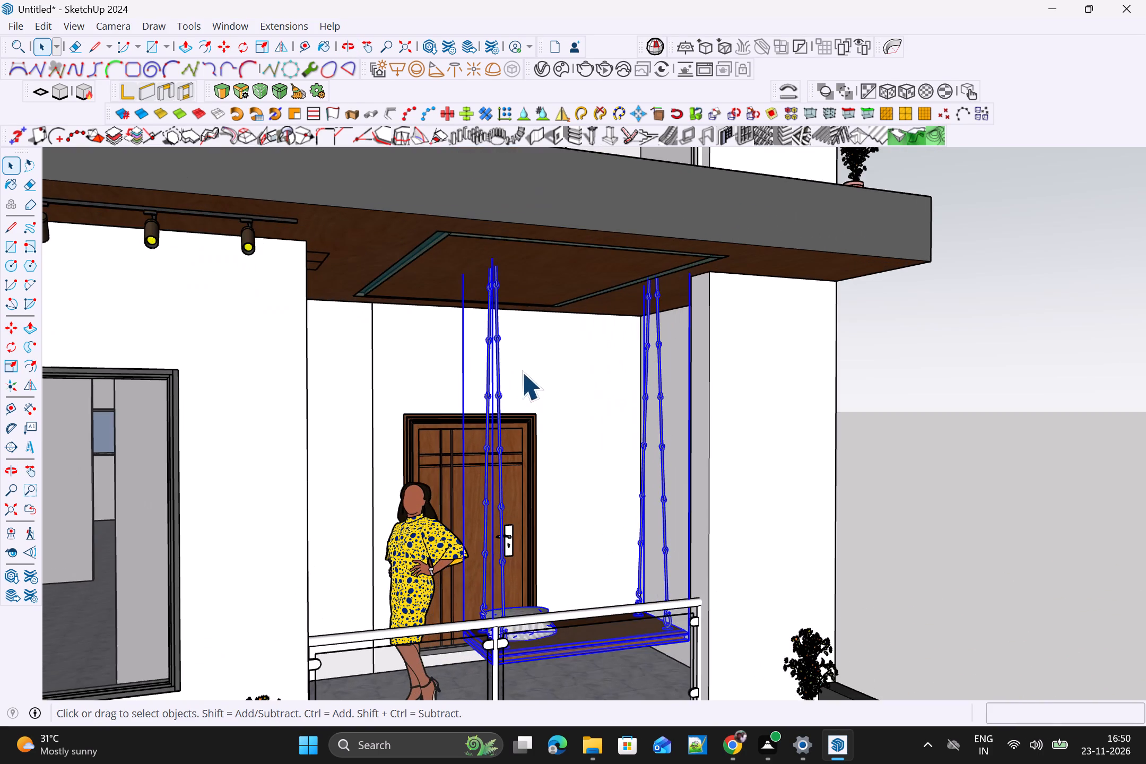
scroll(511, 361, "down", 5)
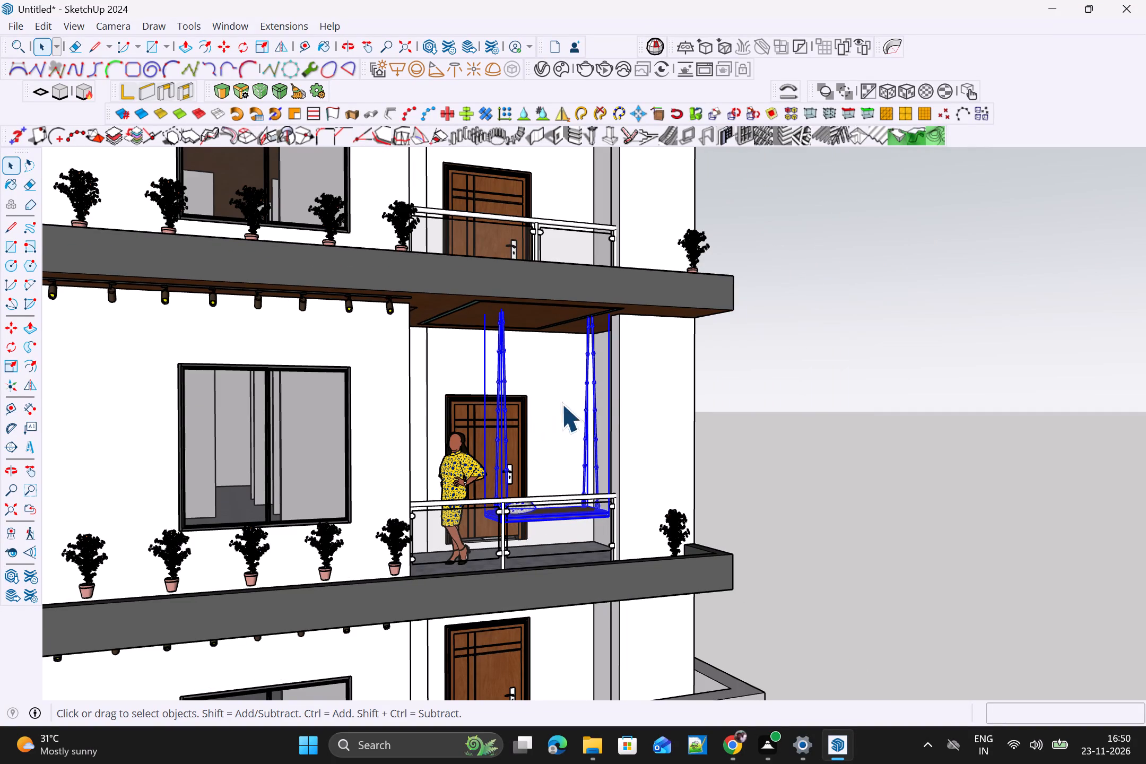
scroll(530, 397, "up", 2)
key("m")
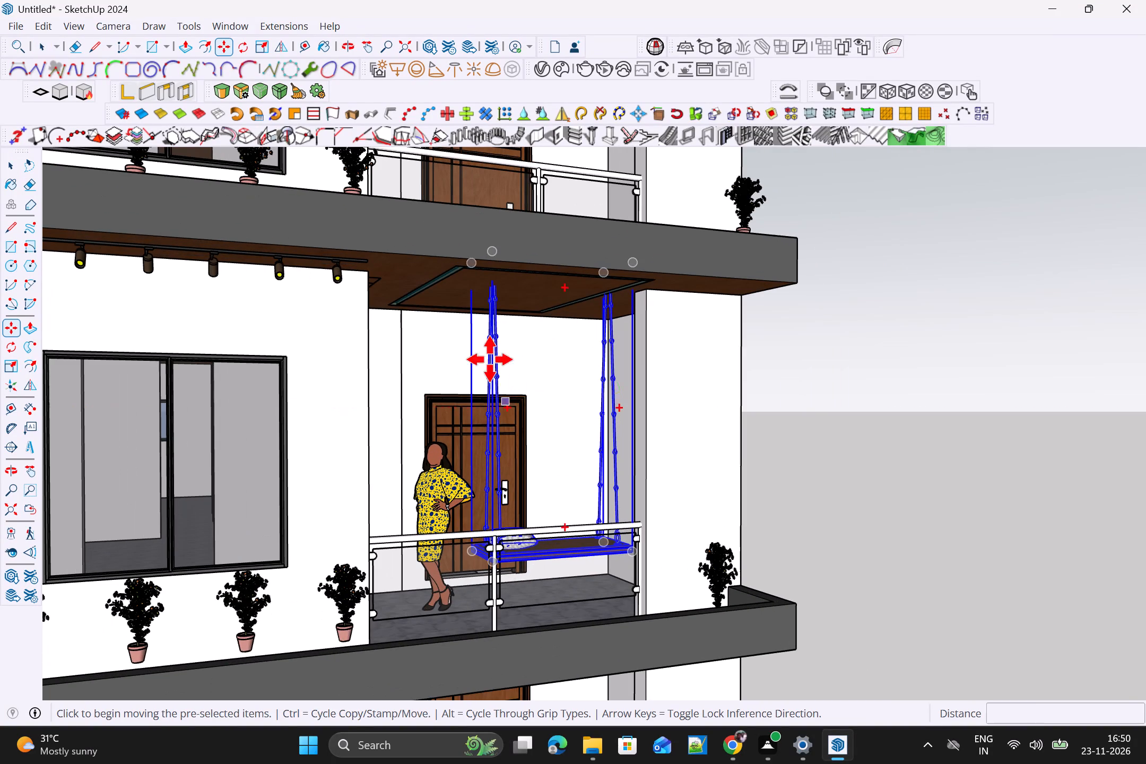
scroll(493, 331, "up", 3)
left_click(493, 275)
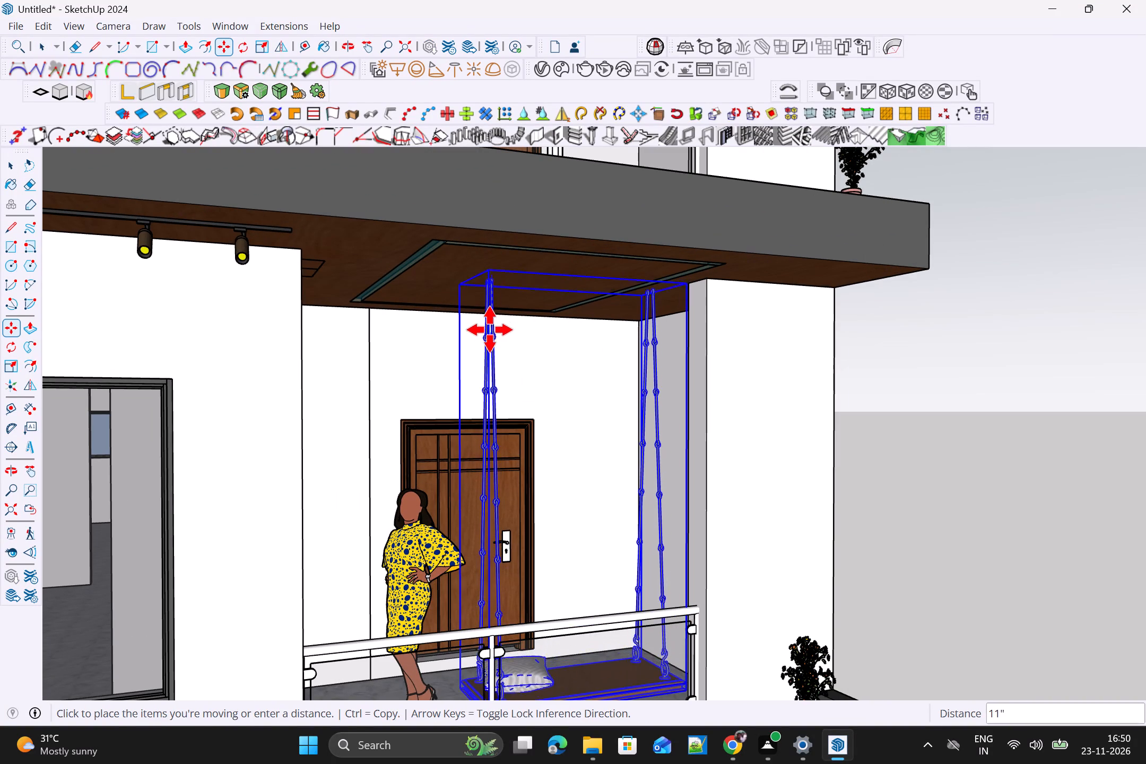
left_click(493, 317)
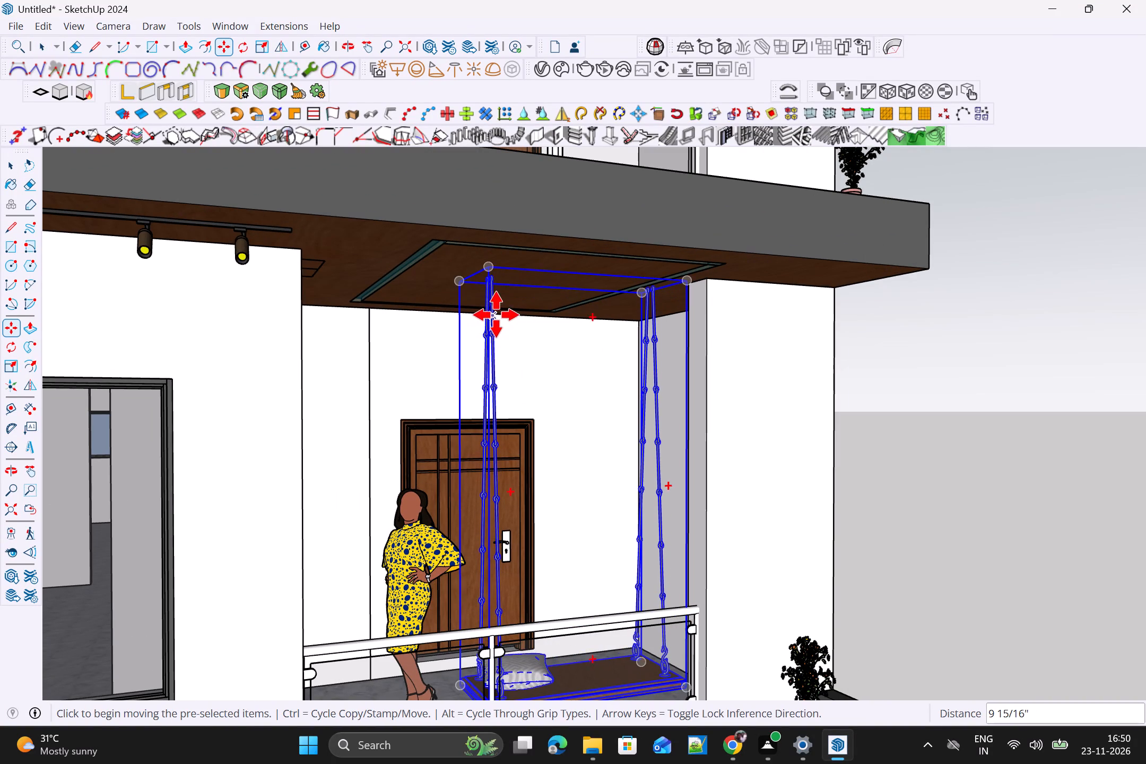
Move the swing about 11 3/8 inches along the middle balcony, away from the side wall toward the window side.
scroll(497, 316, "down", 9)
scroll(518, 363, "up", 2)
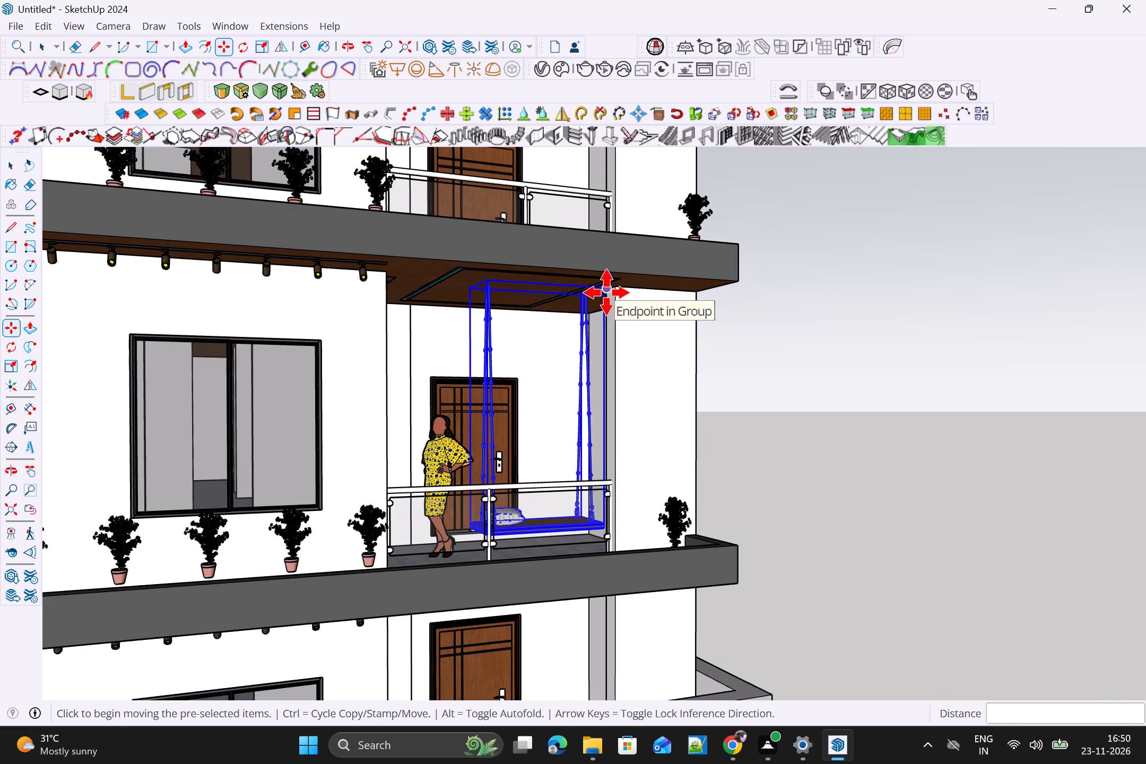
left_click(487, 285)
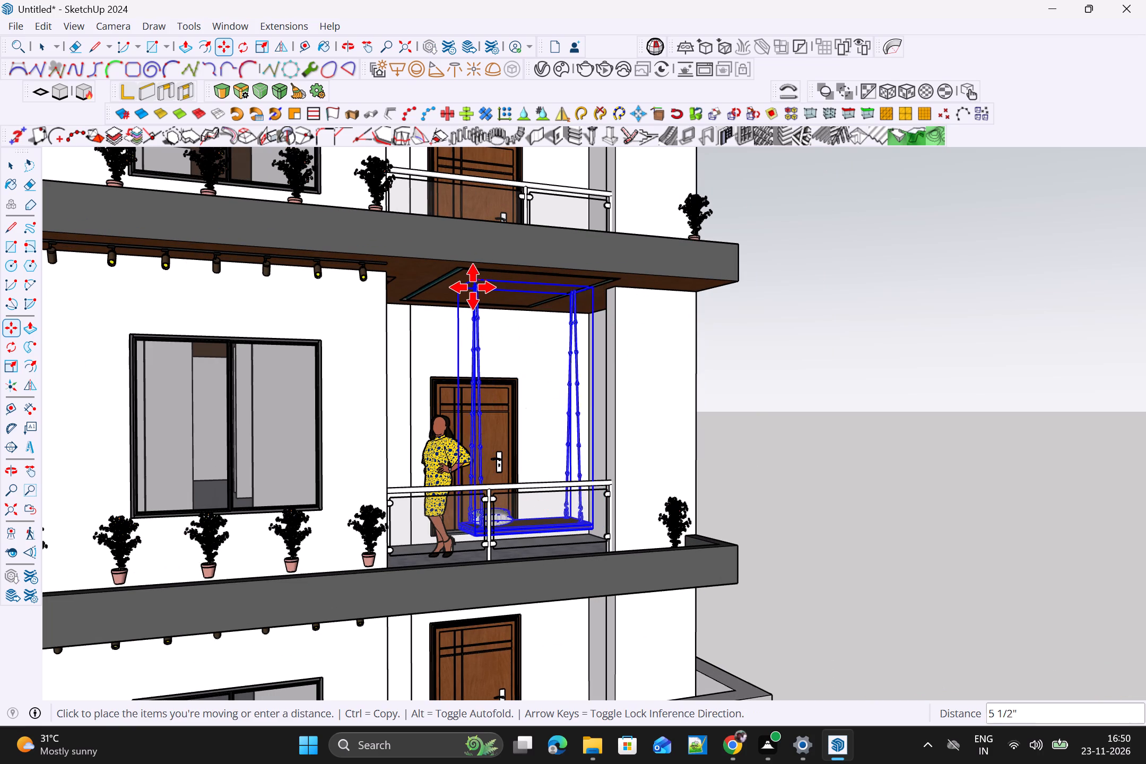
left_click(459, 288)
scroll(494, 306, "down", 2)
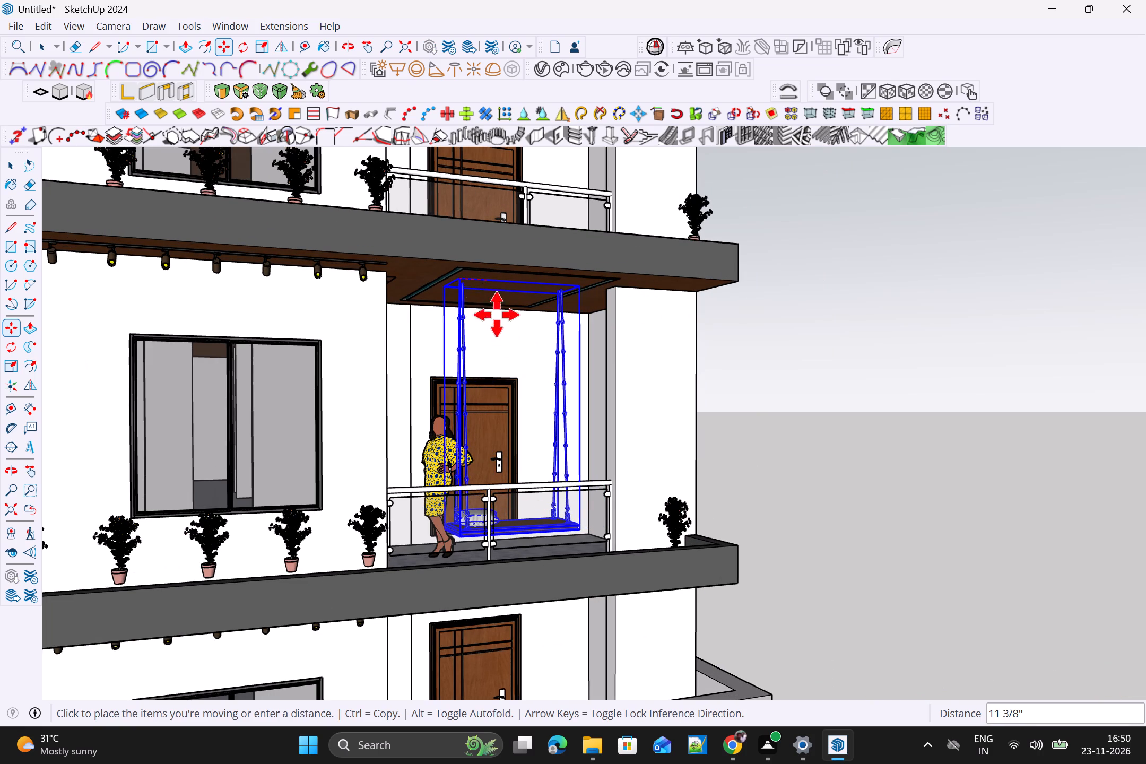
scroll(497, 315, "down", 5)
key("space")
left_click(663, 387)
Examine the swing from the front against the door, glass railing and standing woman.
scroll(657, 387, "down", 4)
middle_click_drag(624, 431, 491, 495)
scroll(505, 491, "up", 1)
scroll(604, 394, "up", 10)
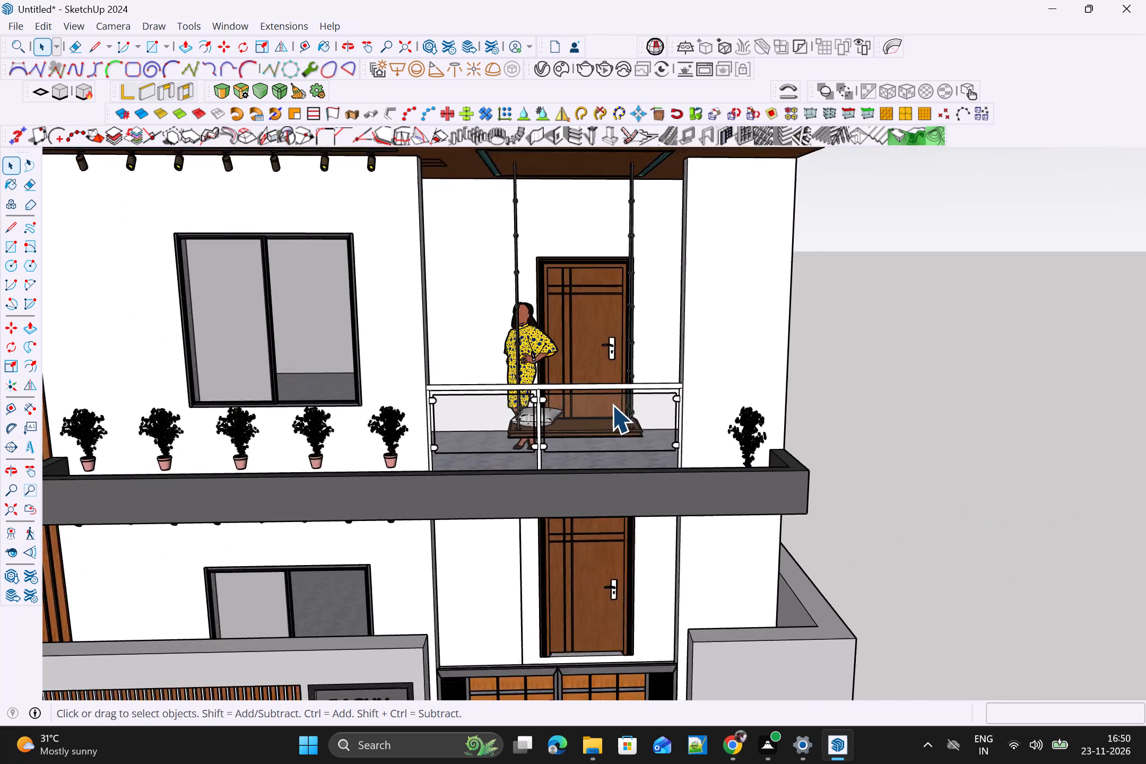
scroll(610, 406, "up", 5)
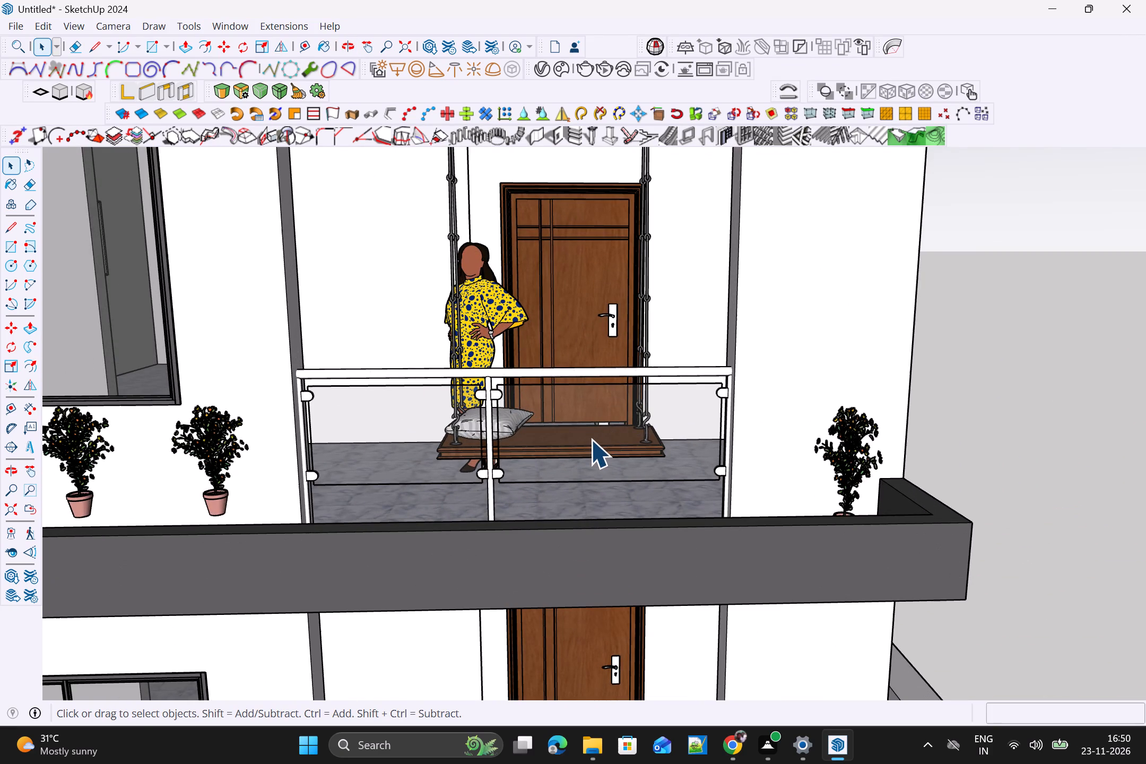
scroll(596, 419, "down", 4)
scroll(623, 308, "down", 4)
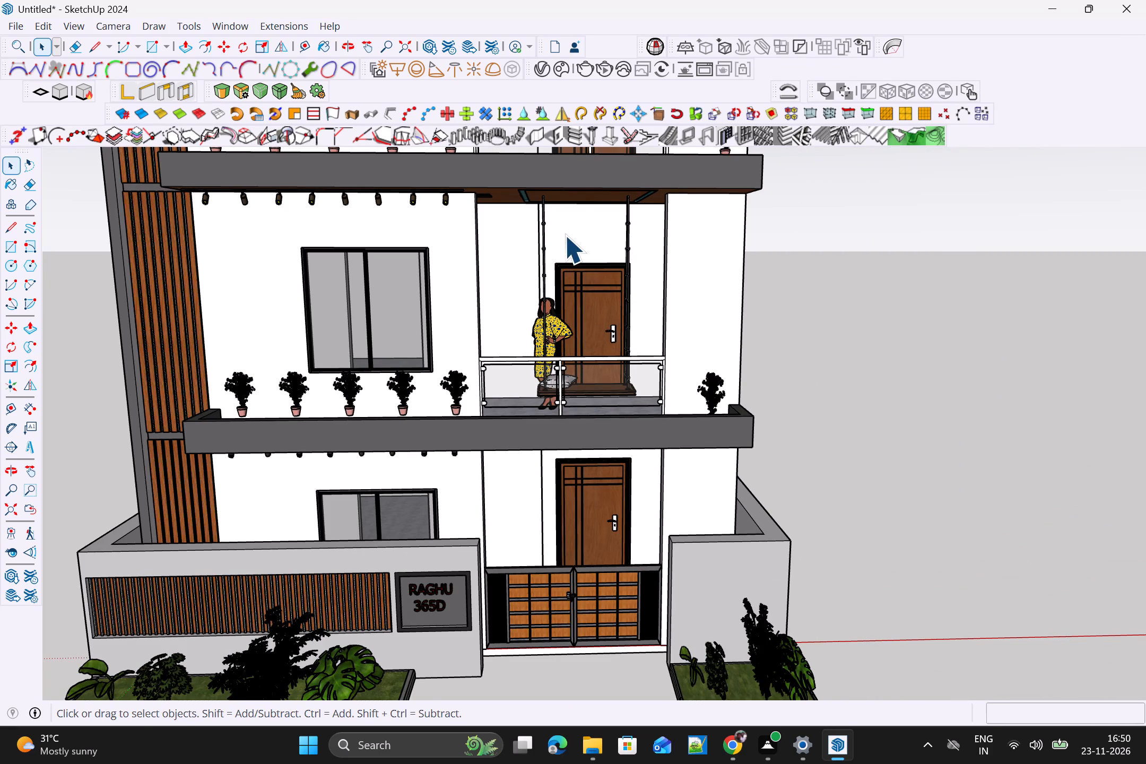
Scale the swing's height to about 0.81 from its bottom, raising the plank seat.
key("s")
scroll(560, 228, "up", 3)
key("space")
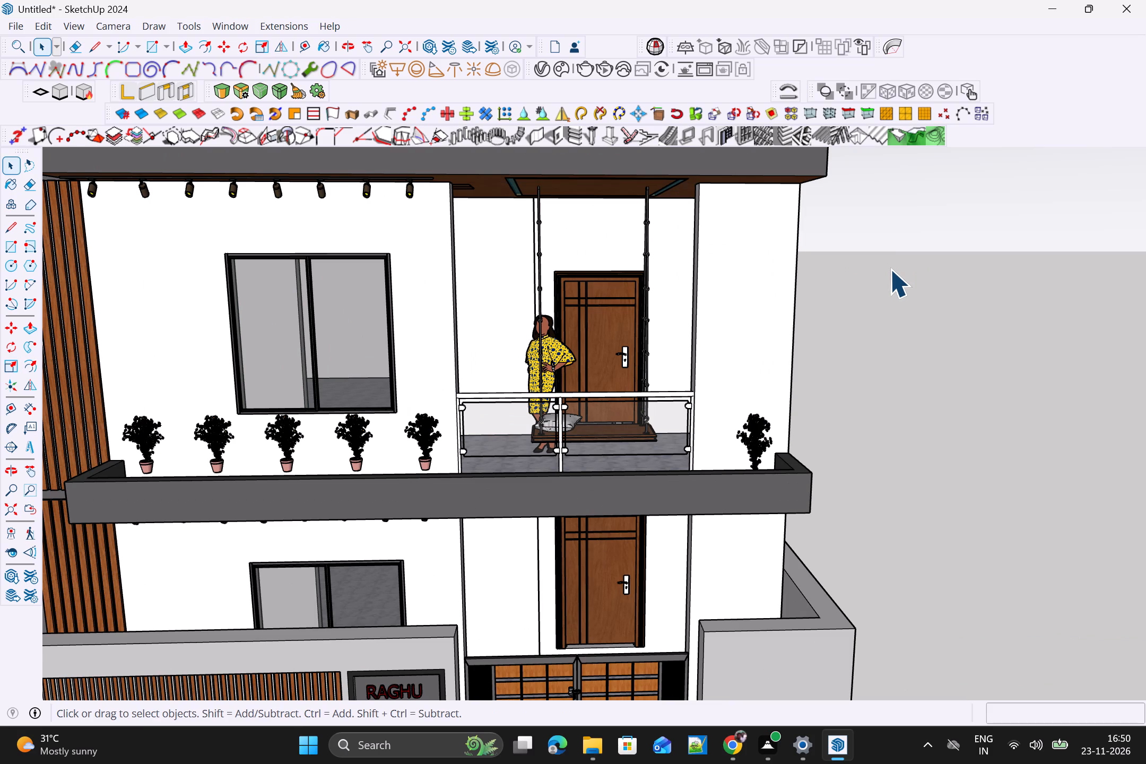
left_click(890, 269)
left_click(539, 237)
key("s")
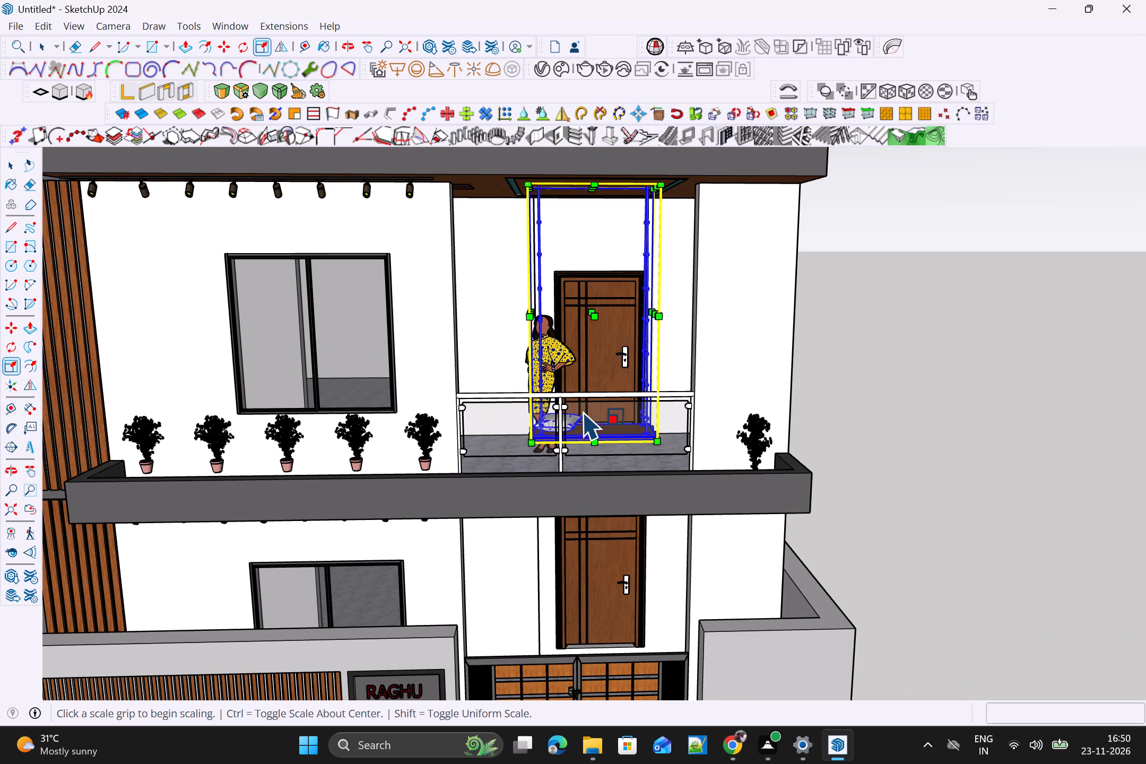
scroll(585, 428, "up", 8)
scroll(623, 597, "up", 1)
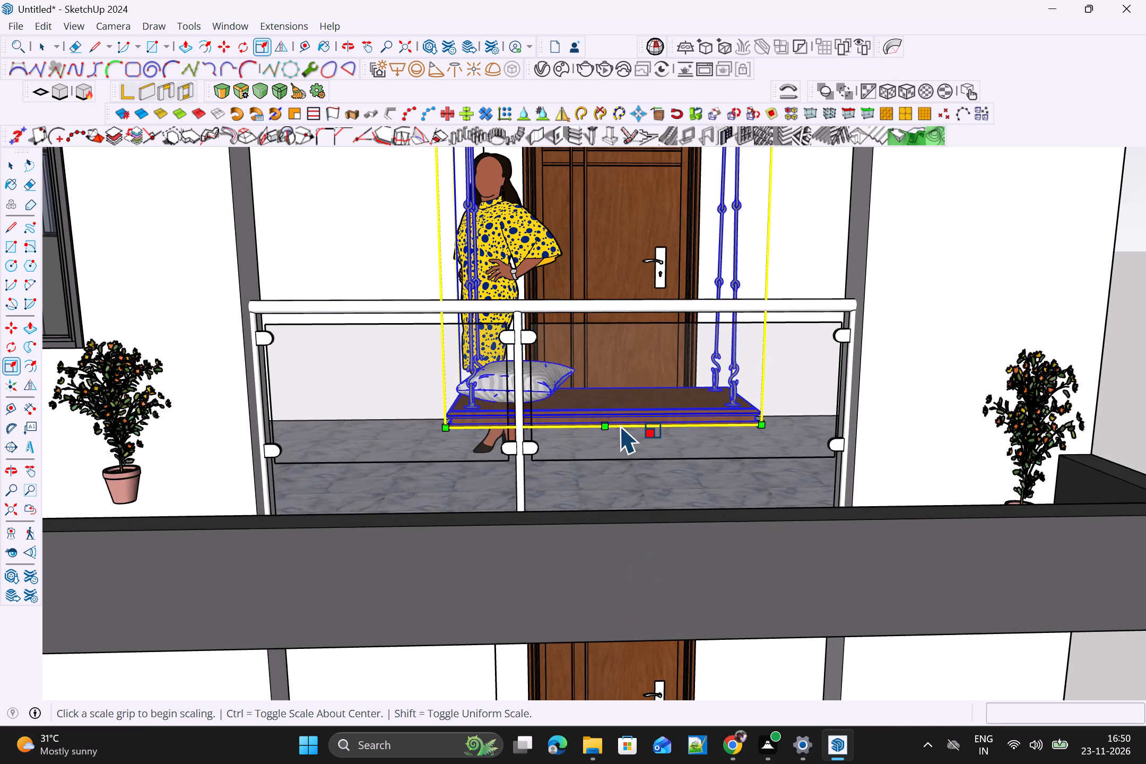
scroll(621, 423, "down", 5)
left_click(613, 424)
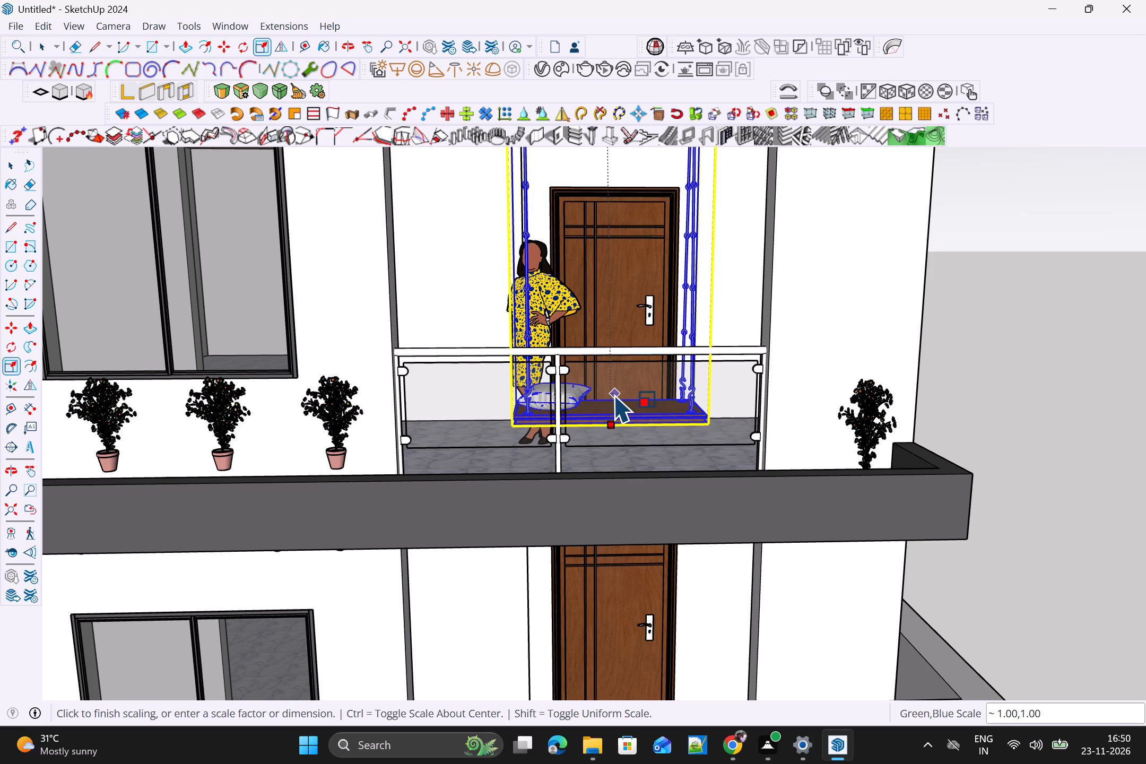
key("Escape")
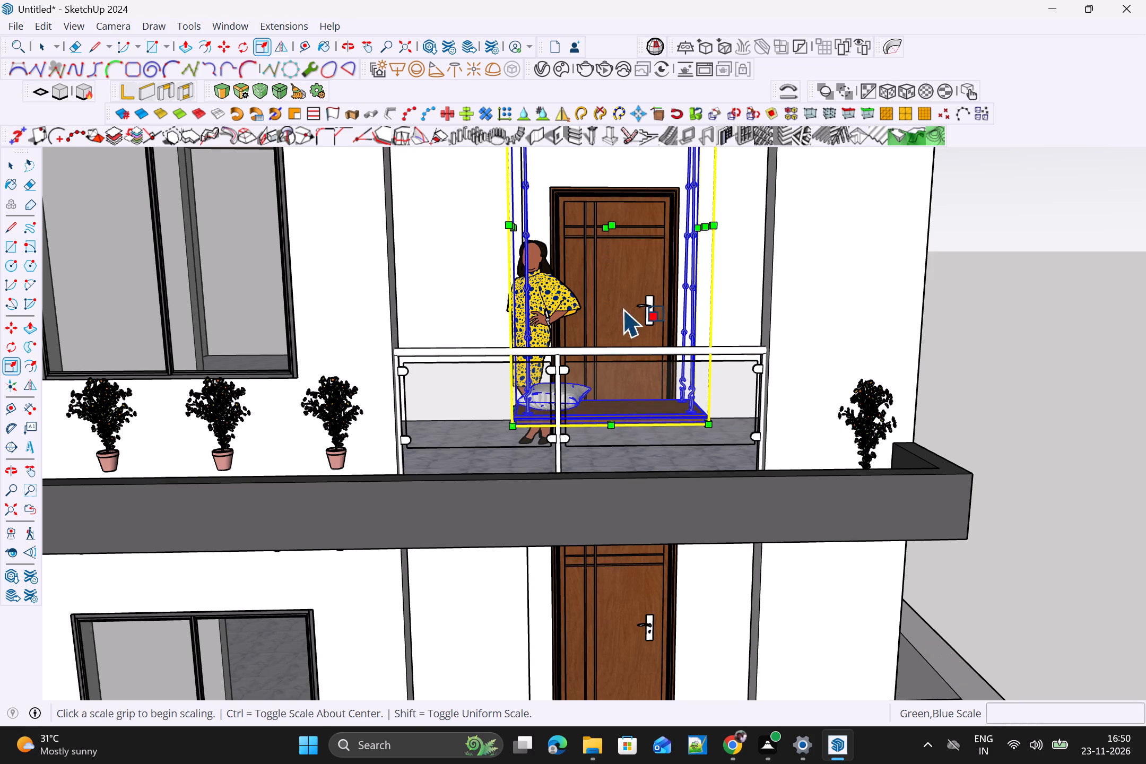
scroll(617, 277, "down", 10)
middle_click_drag(609, 356, 641, 580)
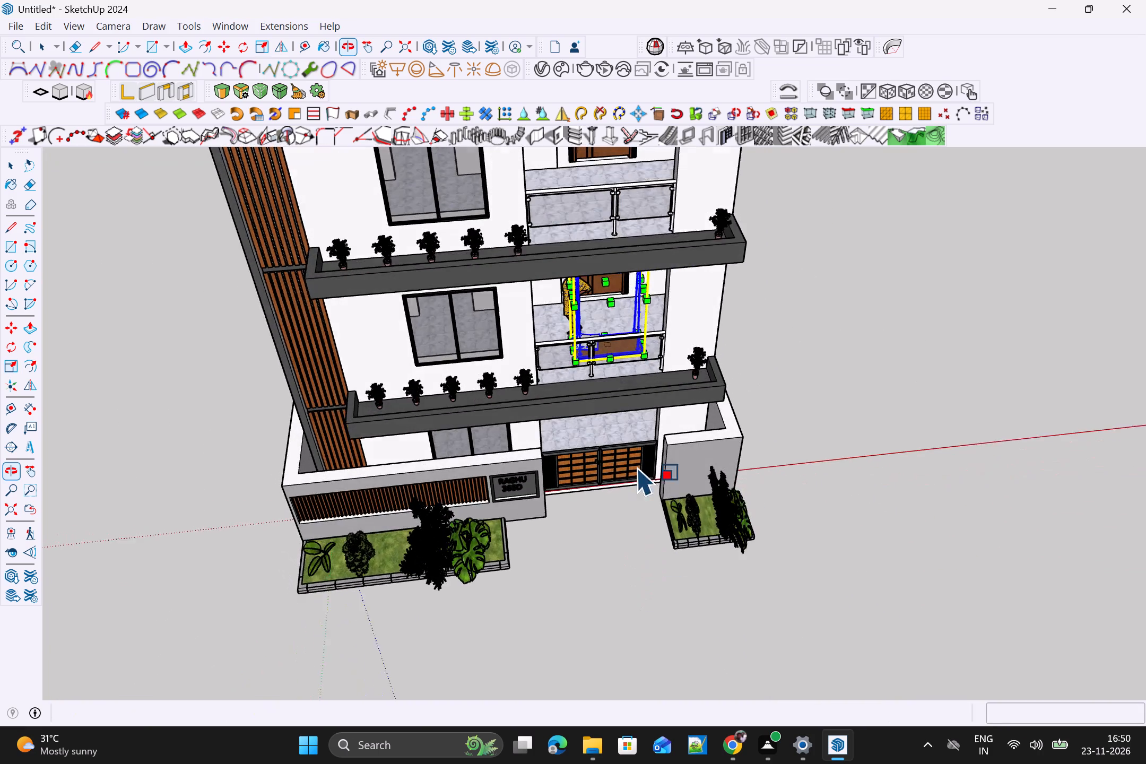
scroll(597, 337, "up", 20)
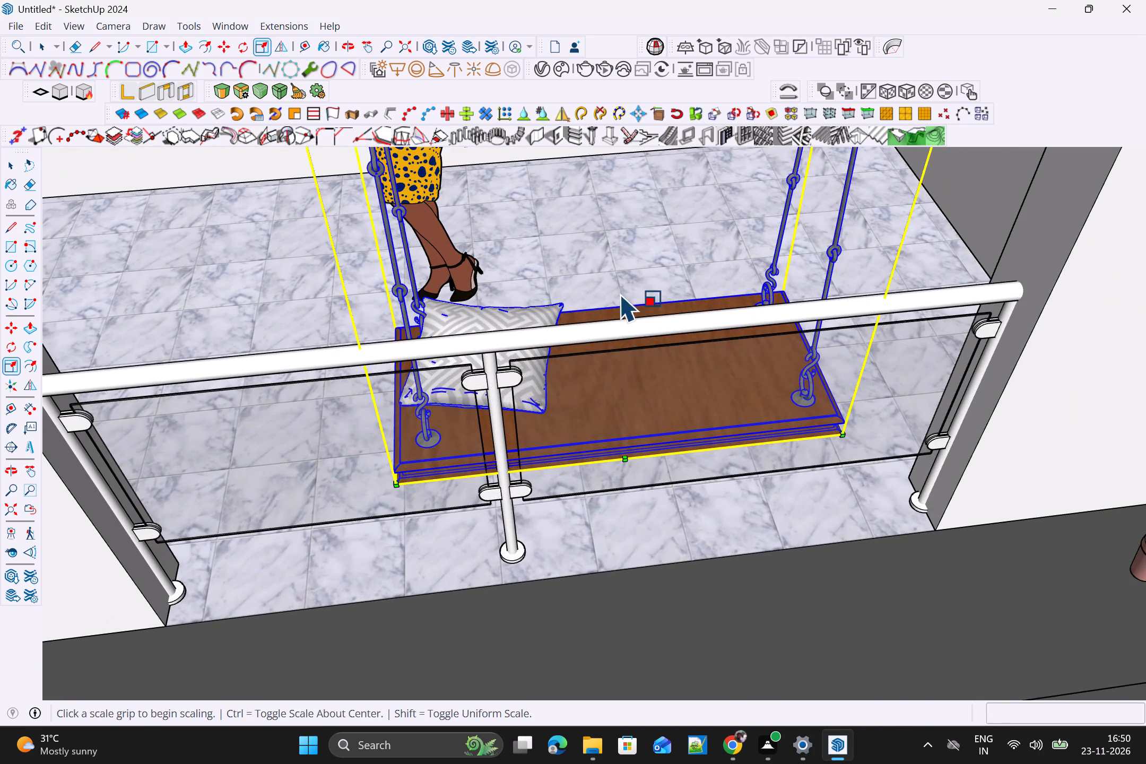
scroll(637, 254, "down", 11)
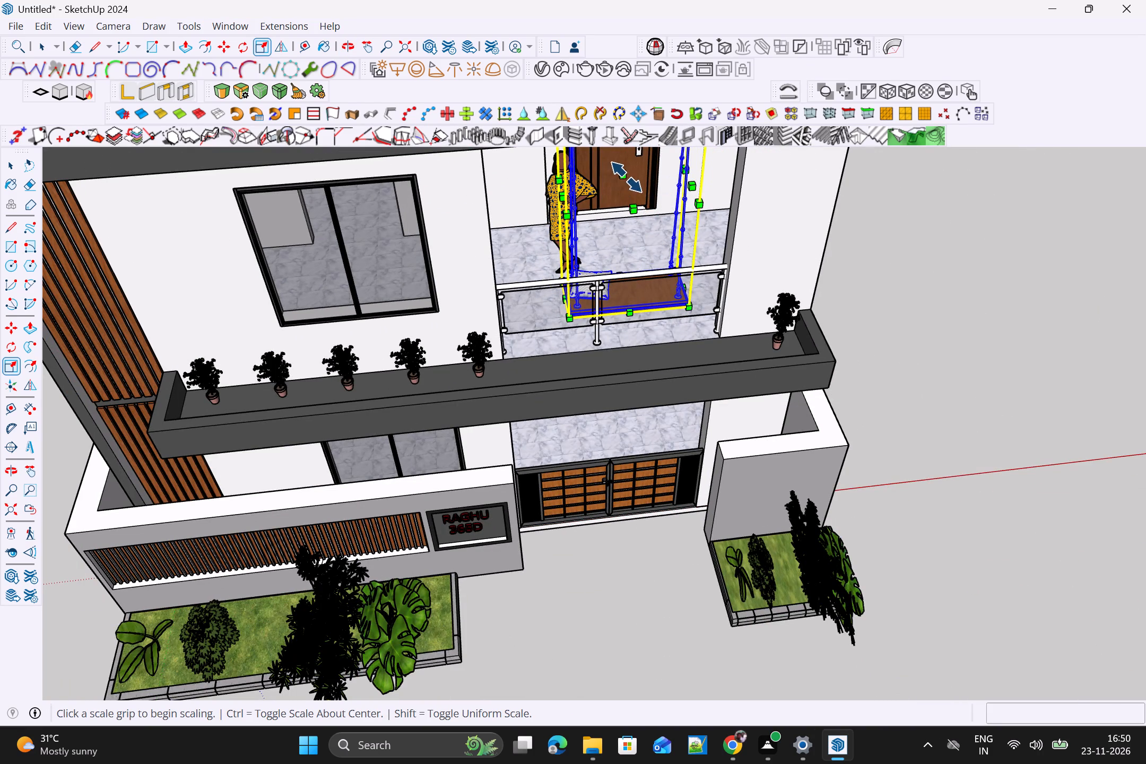
scroll(591, 289, "up", 11)
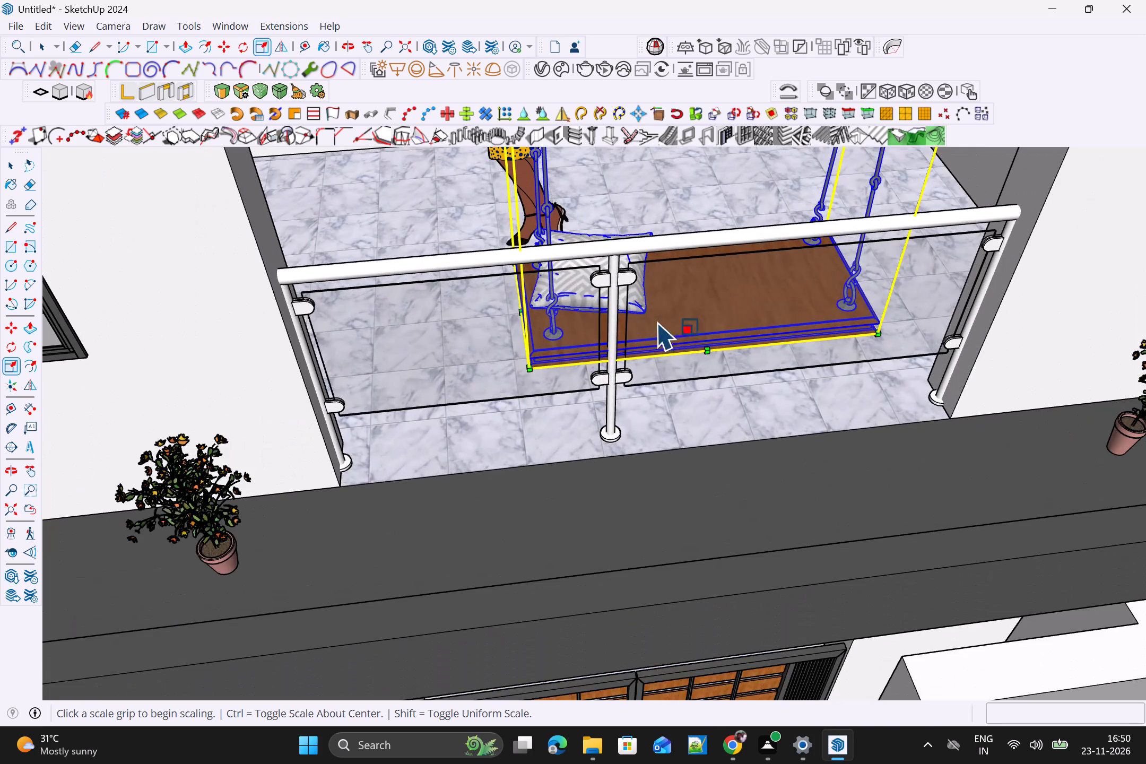
scroll(759, 241, "down", 5)
scroll(706, 327, "down", 5)
scroll(723, 277, "down", 3)
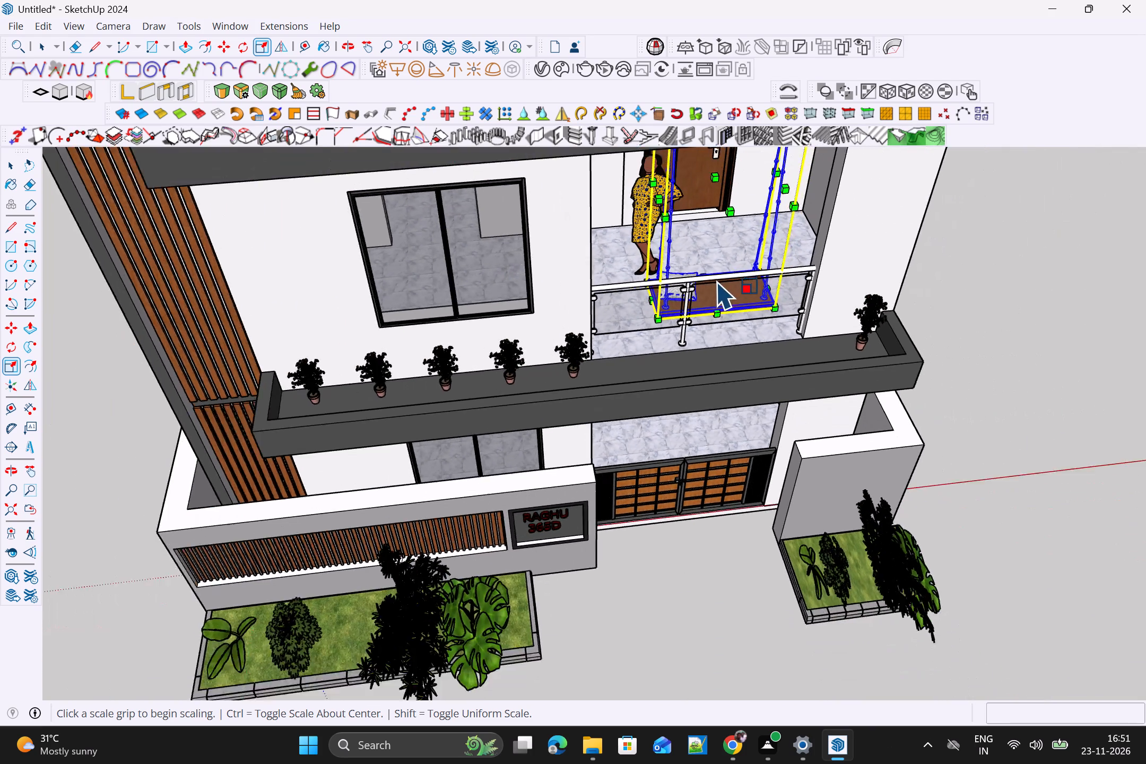
scroll(717, 280, "down", 6)
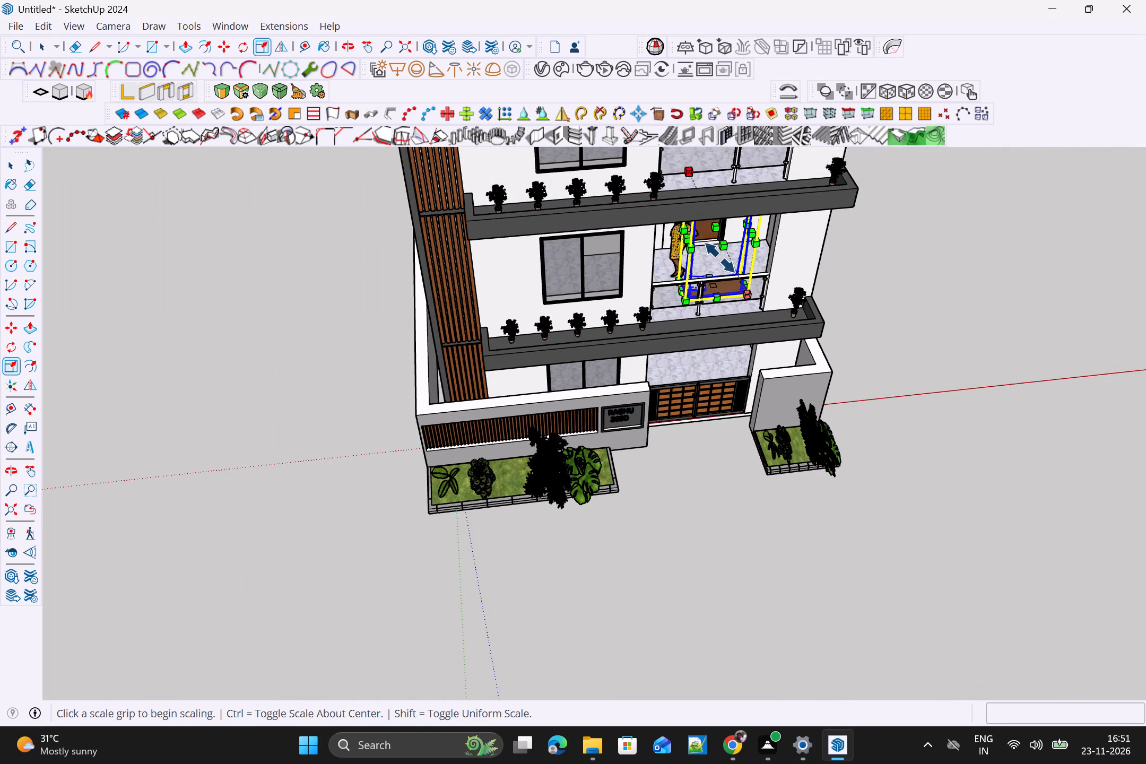
scroll(733, 274, "up", 5)
left_click(696, 298)
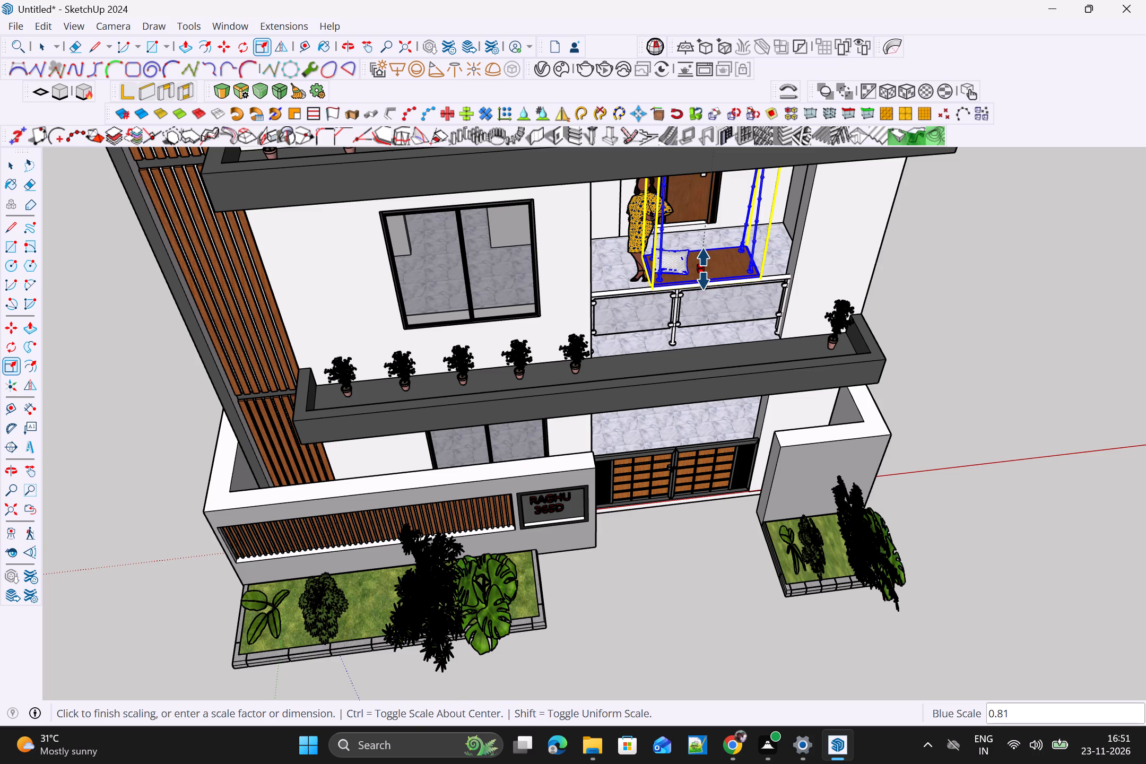
left_click(704, 269)
Stretch the swing downward from its lower front edge so the plank hangs just below the railing's top rail.
scroll(710, 301, "down", 3)
middle_click_drag(757, 283, 722, 99)
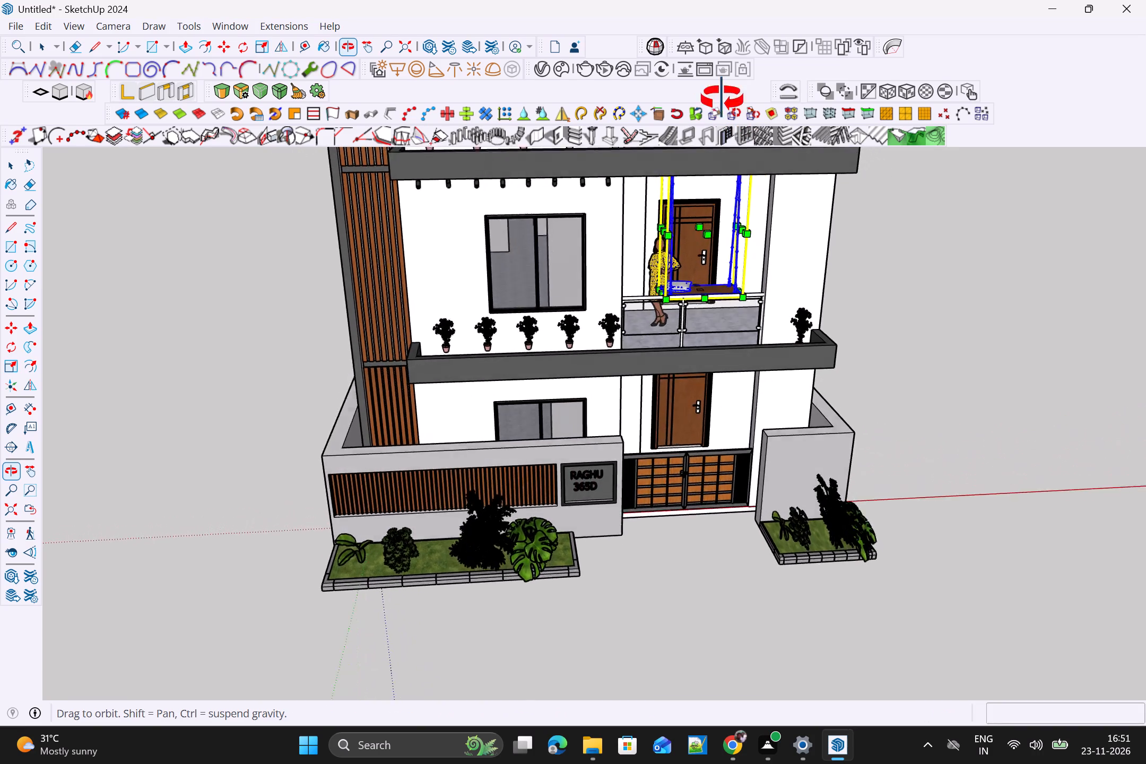
middle_click_drag(722, 99, 670, 51)
scroll(676, 55, "up", 1)
scroll(814, 311, "up", 10)
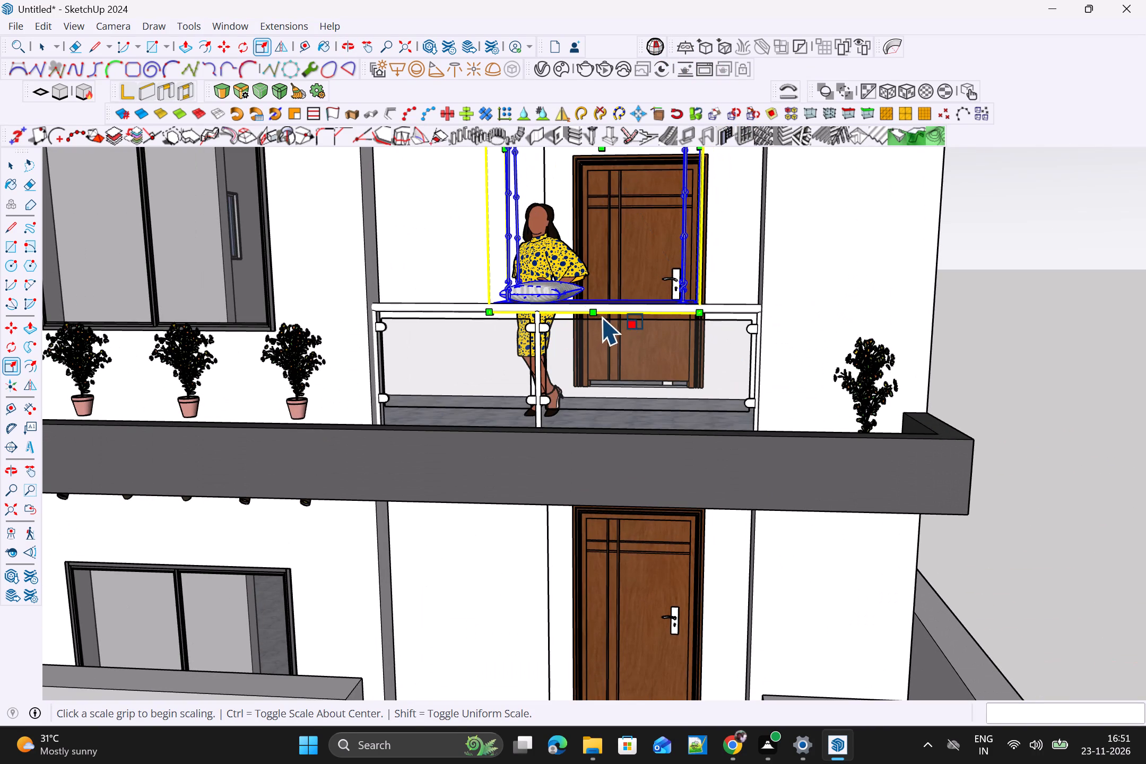
left_click(599, 315)
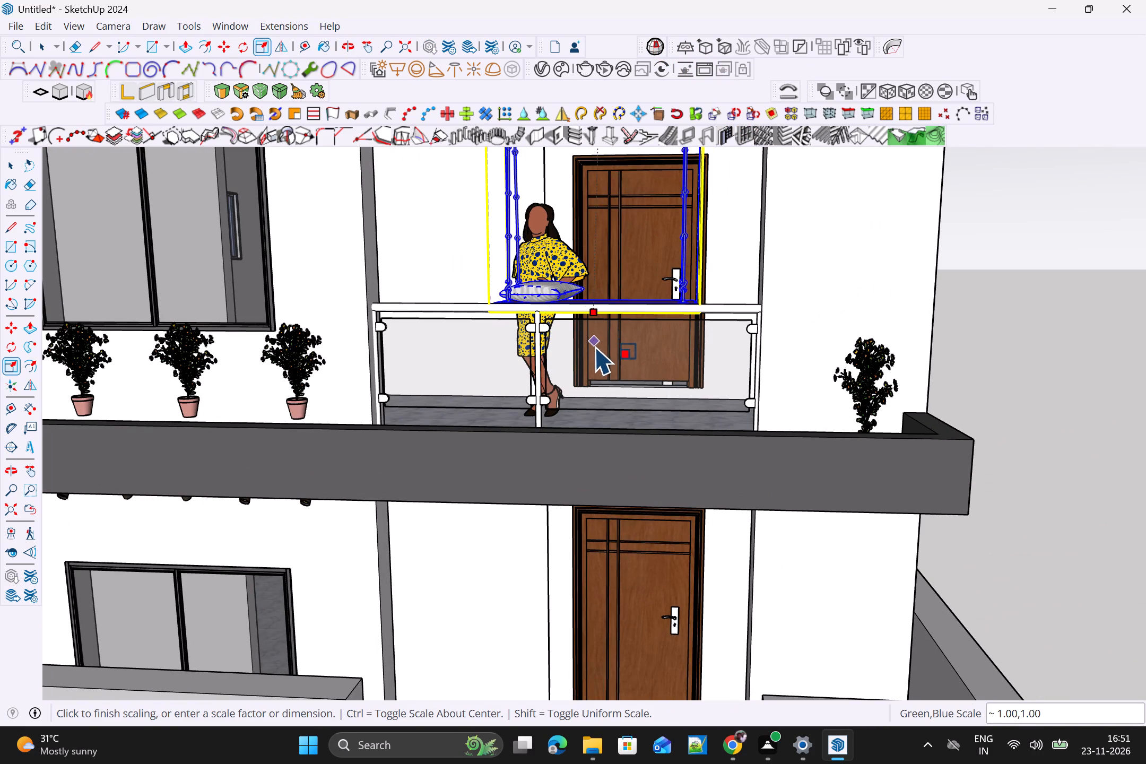
scroll(605, 345, "up", 4)
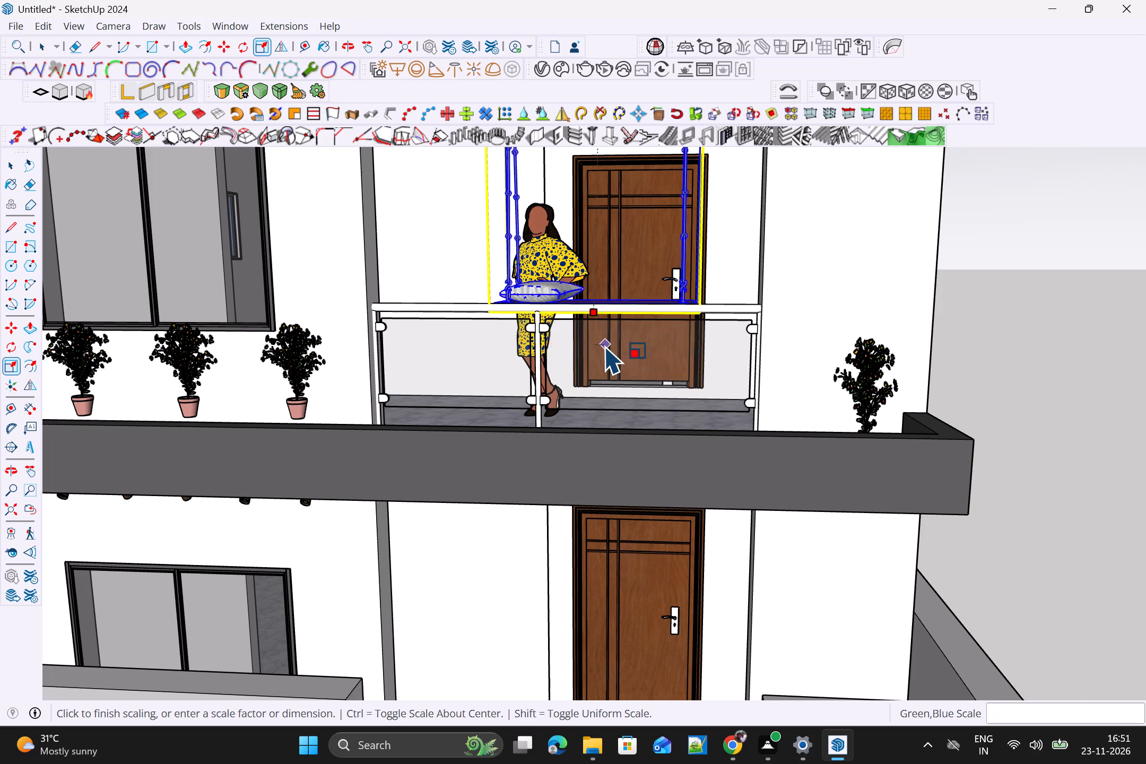
left_click(603, 349)
scroll(605, 346, "down", 5)
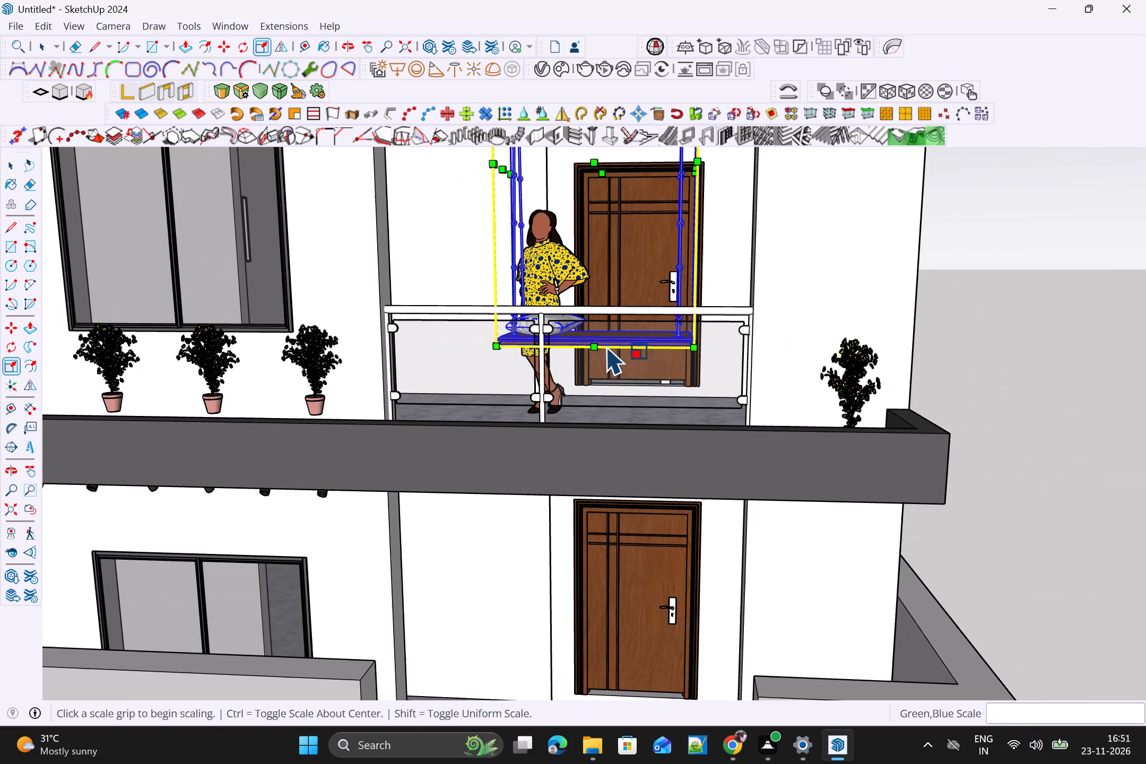
key("space")
Move the swing about 2' 2 5/8" along the middle balcony toward the window side, then deselect it.
scroll(611, 348, "down", 9)
scroll(638, 192, "up", 4)
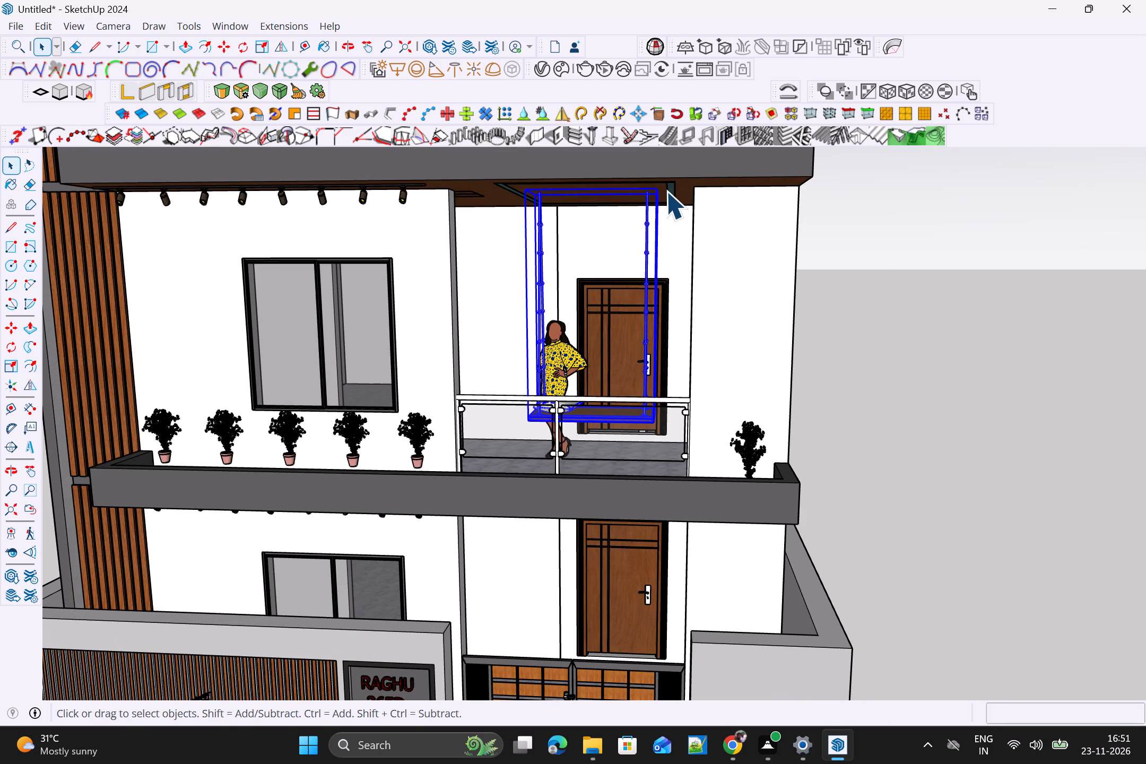
scroll(666, 197, "down", 4)
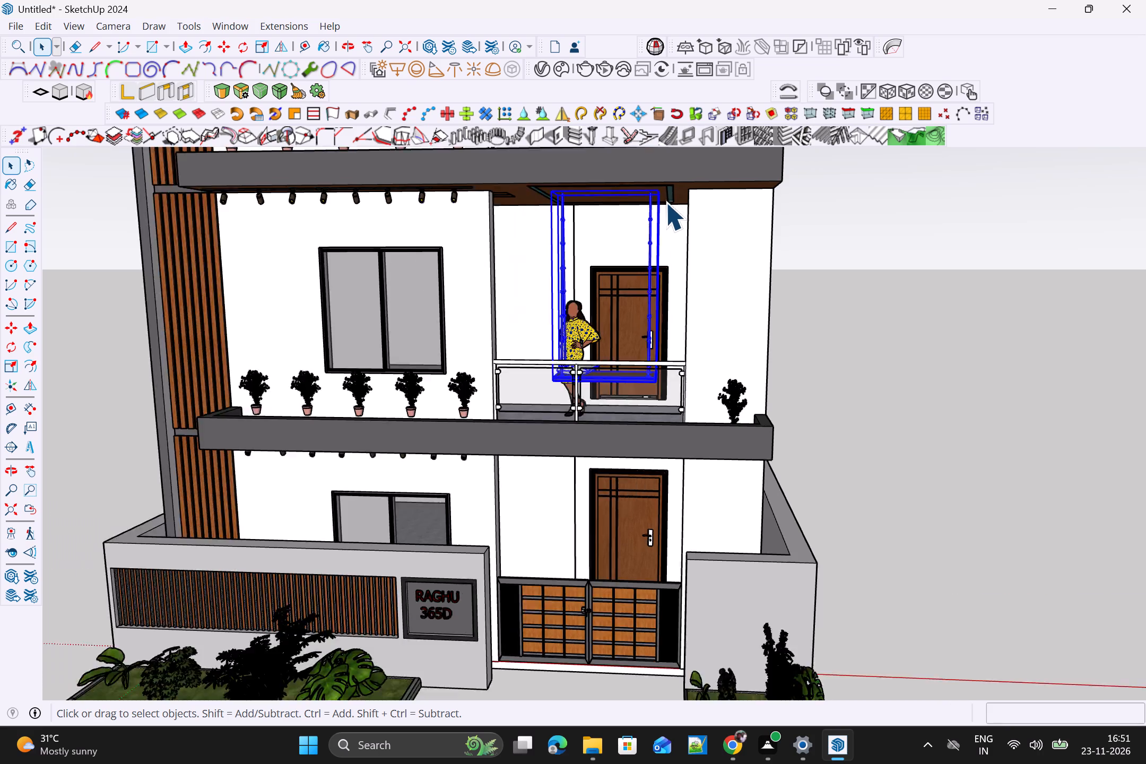
scroll(657, 209, "up", 3)
key("m")
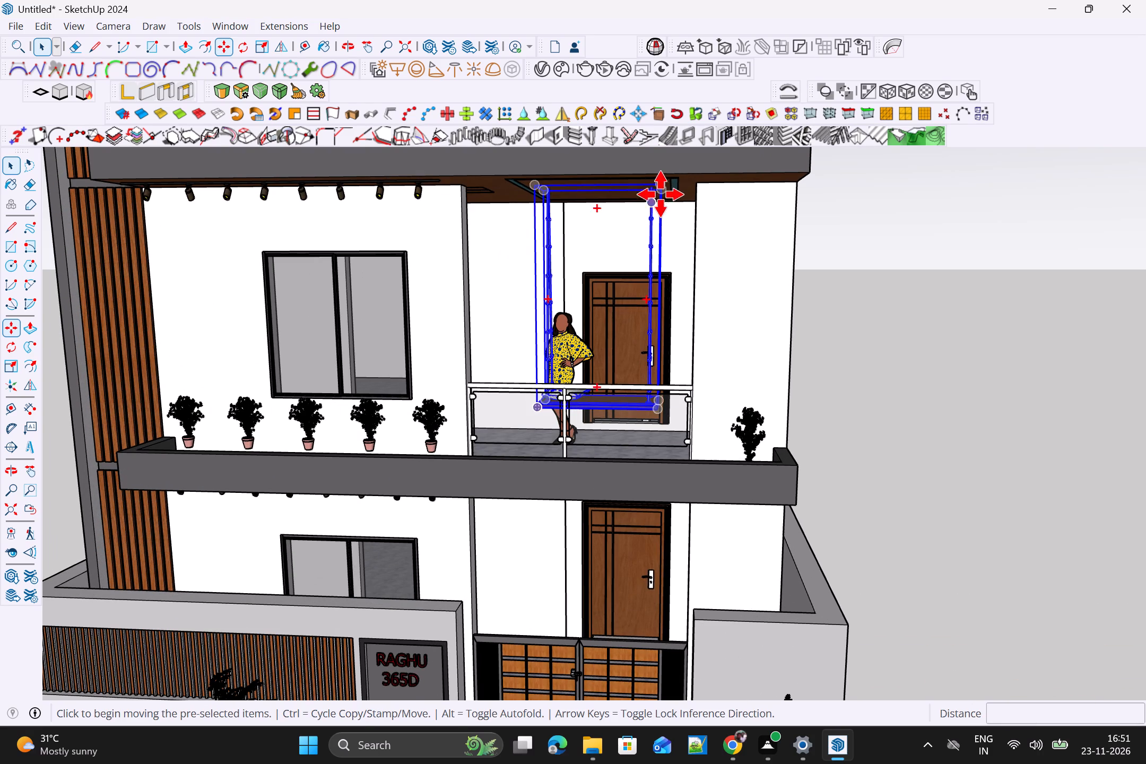
left_click(655, 187)
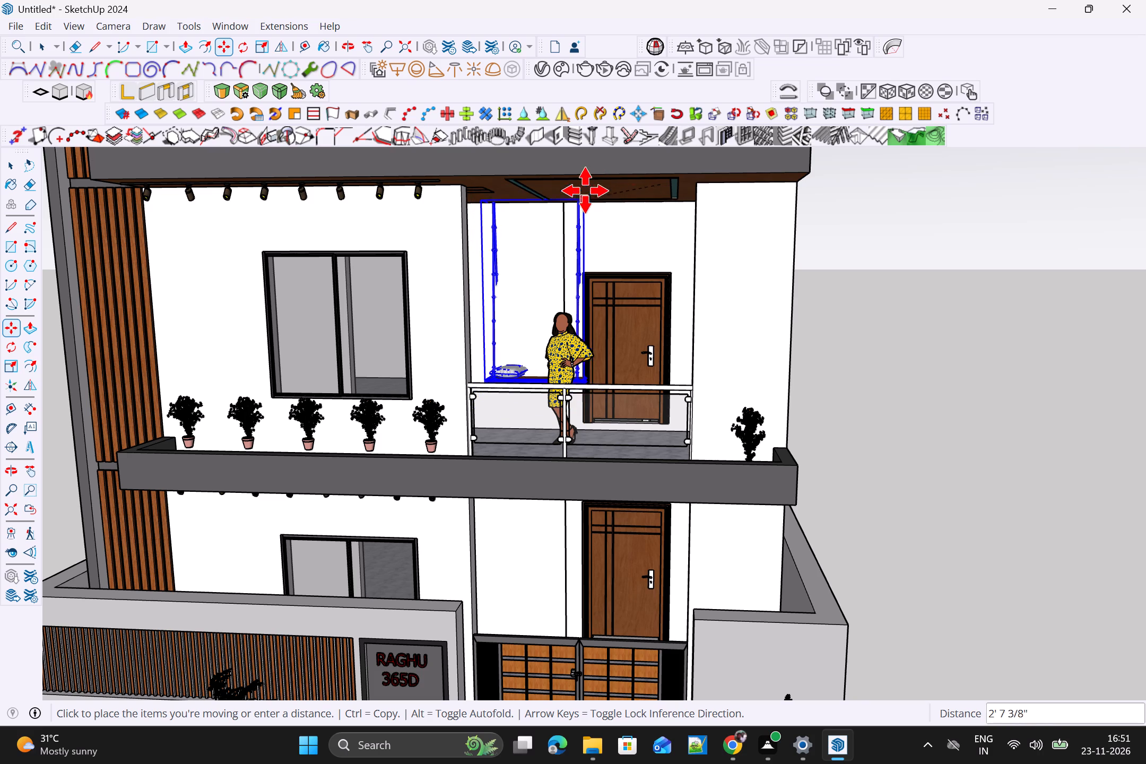
scroll(586, 190, "down", 3)
scroll(588, 197, "up", 4)
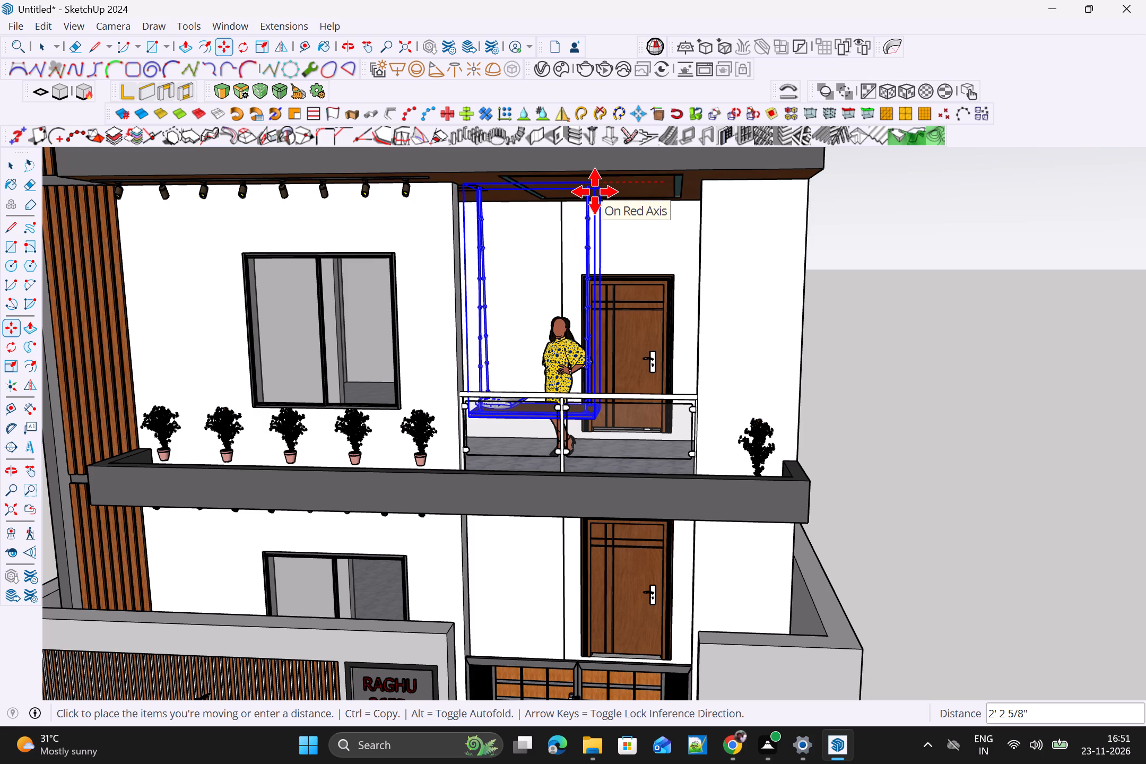
left_click(596, 192)
scroll(599, 198, "down", 7)
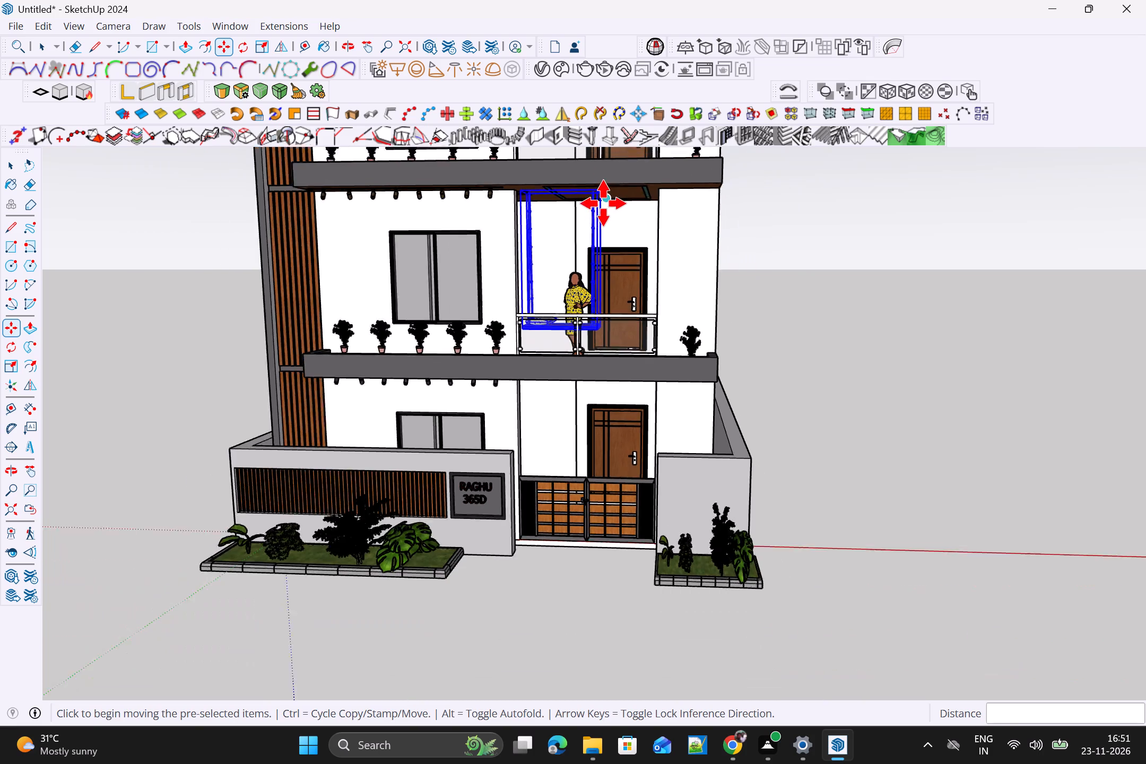
key("space")
left_click(779, 275)
scroll(699, 265, "up", 3)
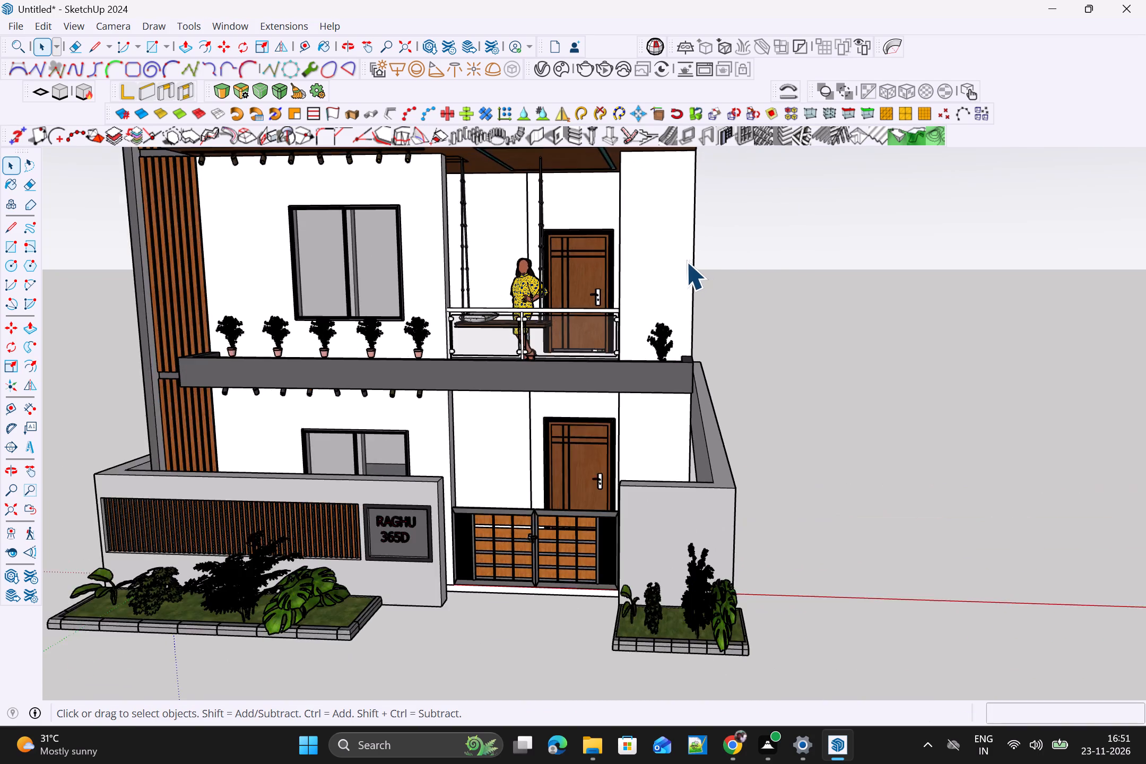
Move the standing woman about 3' 7 7/8" from behind the swing onto the free floor in front of the balcony door.
scroll(686, 262, "up", 6)
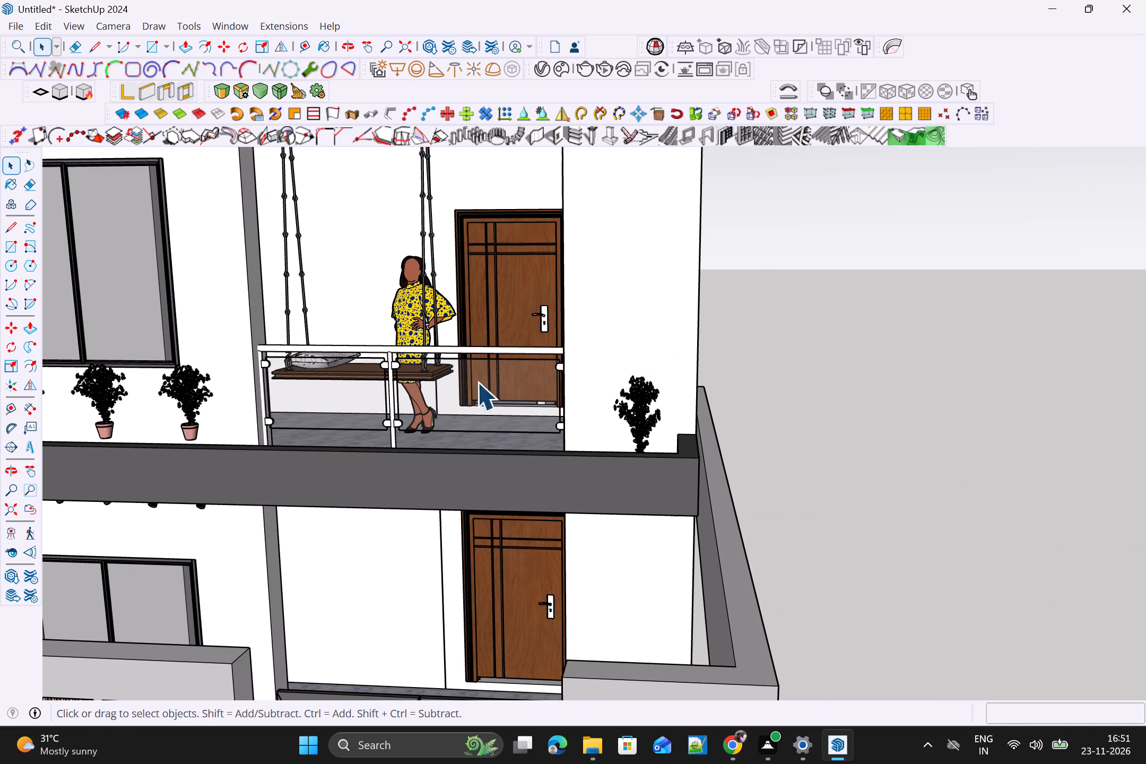
left_click(420, 413)
left_click(406, 305)
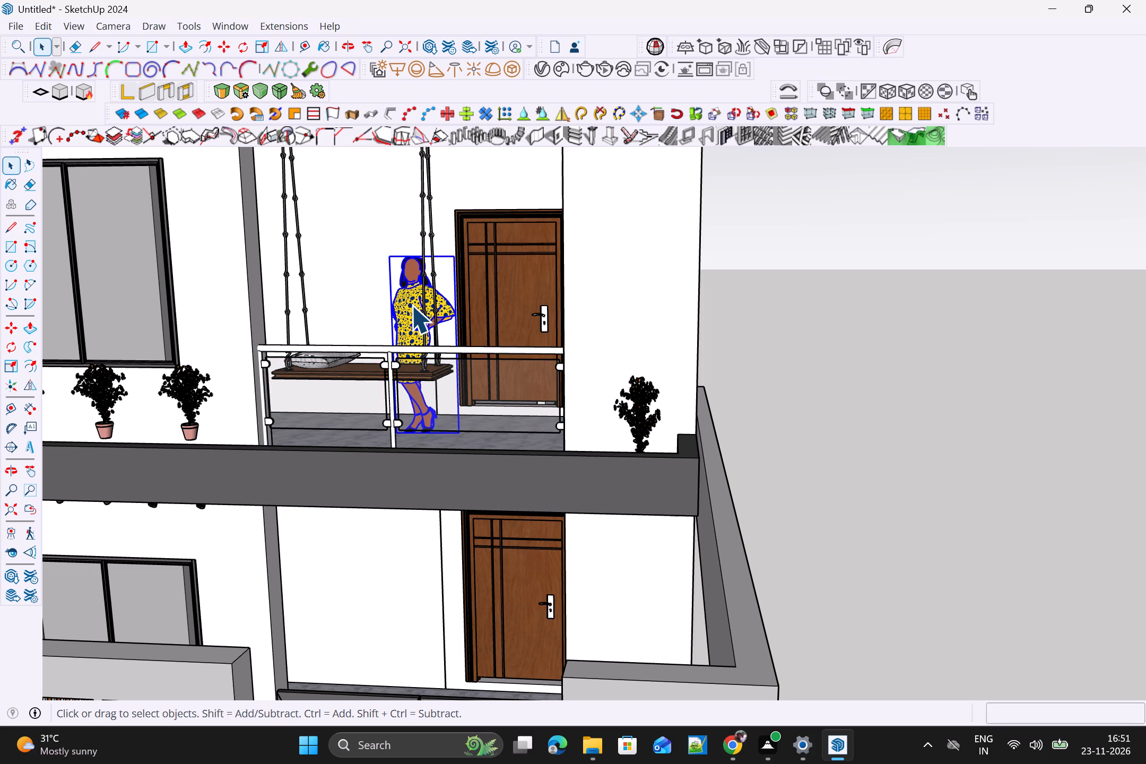
key("m")
scroll(433, 333, "down", 4)
middle_click_drag(452, 385, 454, 401)
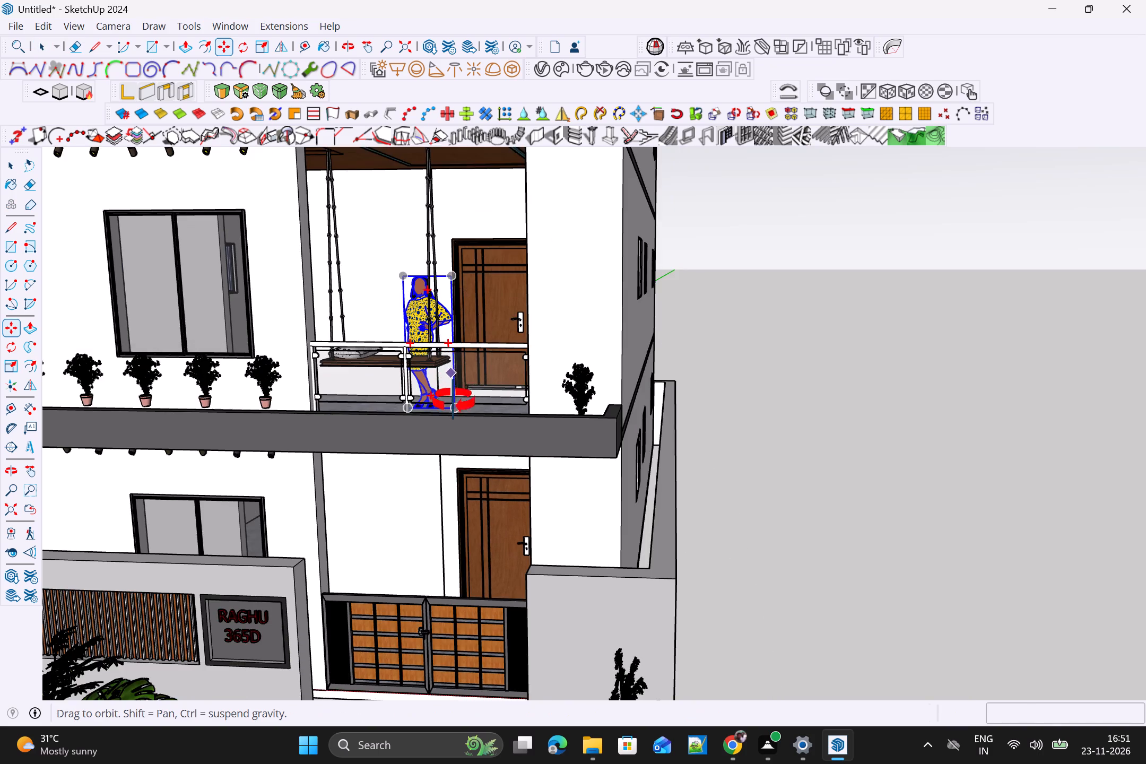
middle_click_drag(454, 401, 447, 563)
scroll(447, 563, "up", 1)
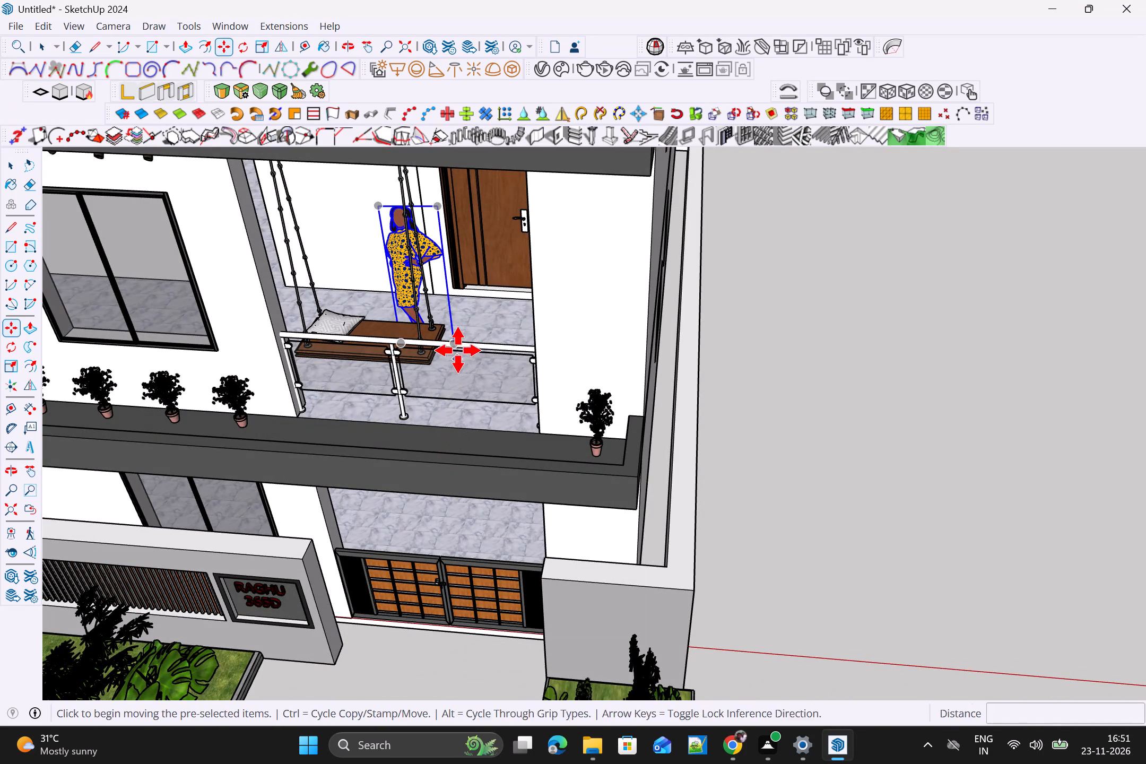
left_click(459, 352)
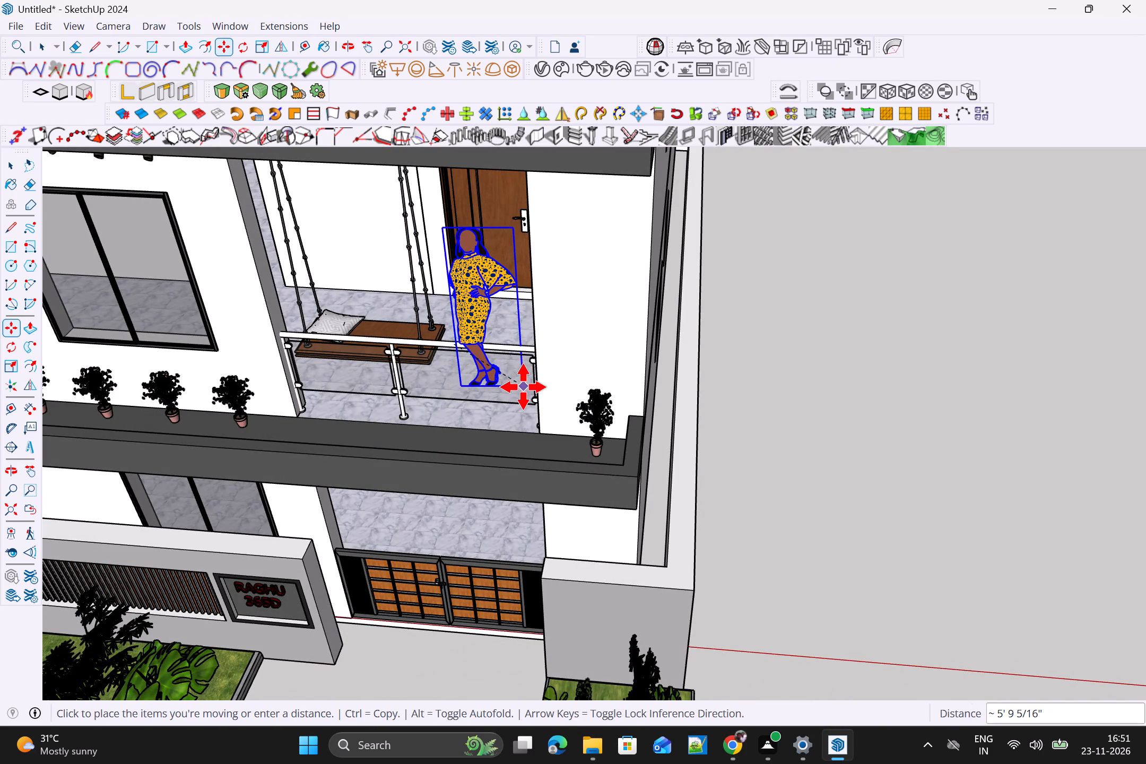
scroll(523, 386, "up", 4)
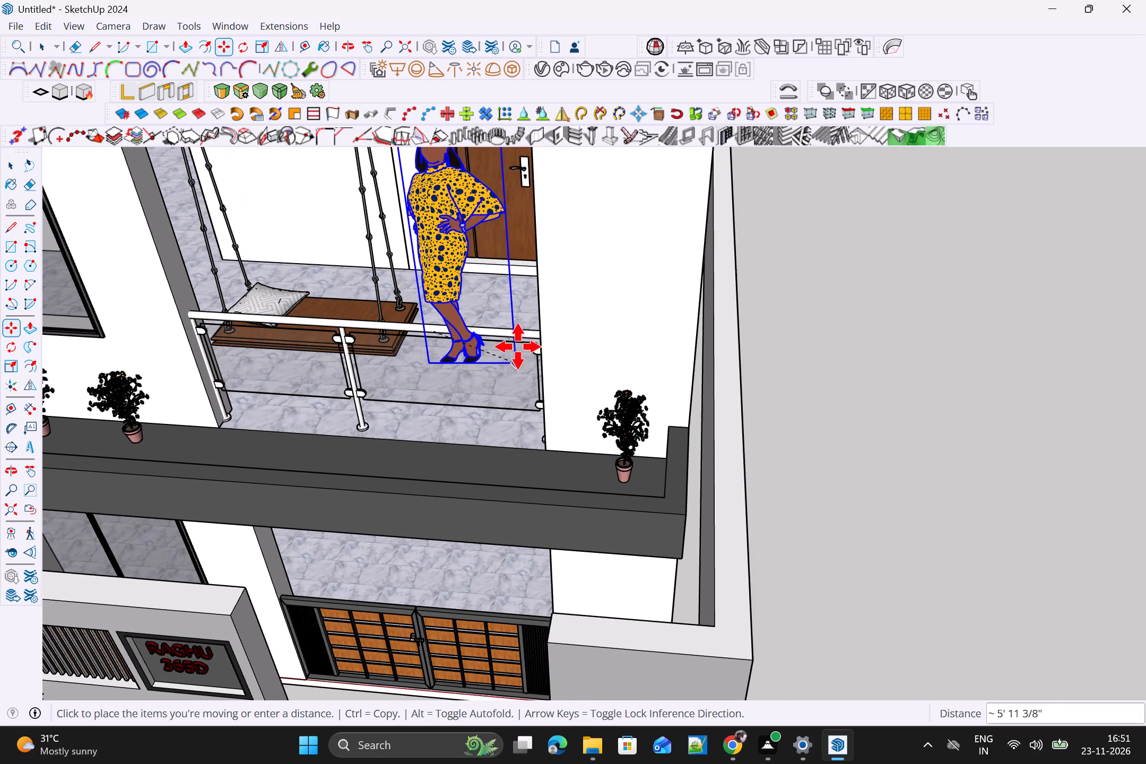
middle_click_drag(522, 356, 563, 480)
scroll(563, 480, "up", 1)
left_click(527, 370)
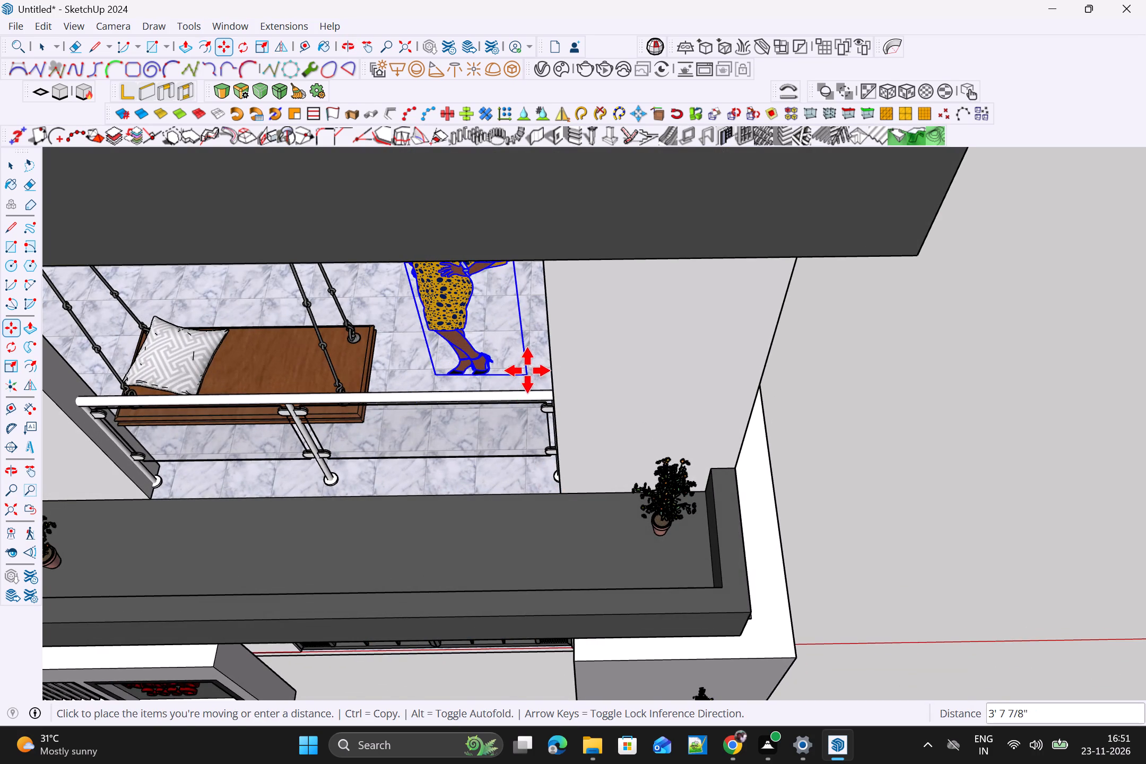
scroll(531, 372, "down", 5)
scroll(473, 383, "up", 1)
middle_click_drag(528, 283, 598, 88)
scroll(364, 372, "up", 3)
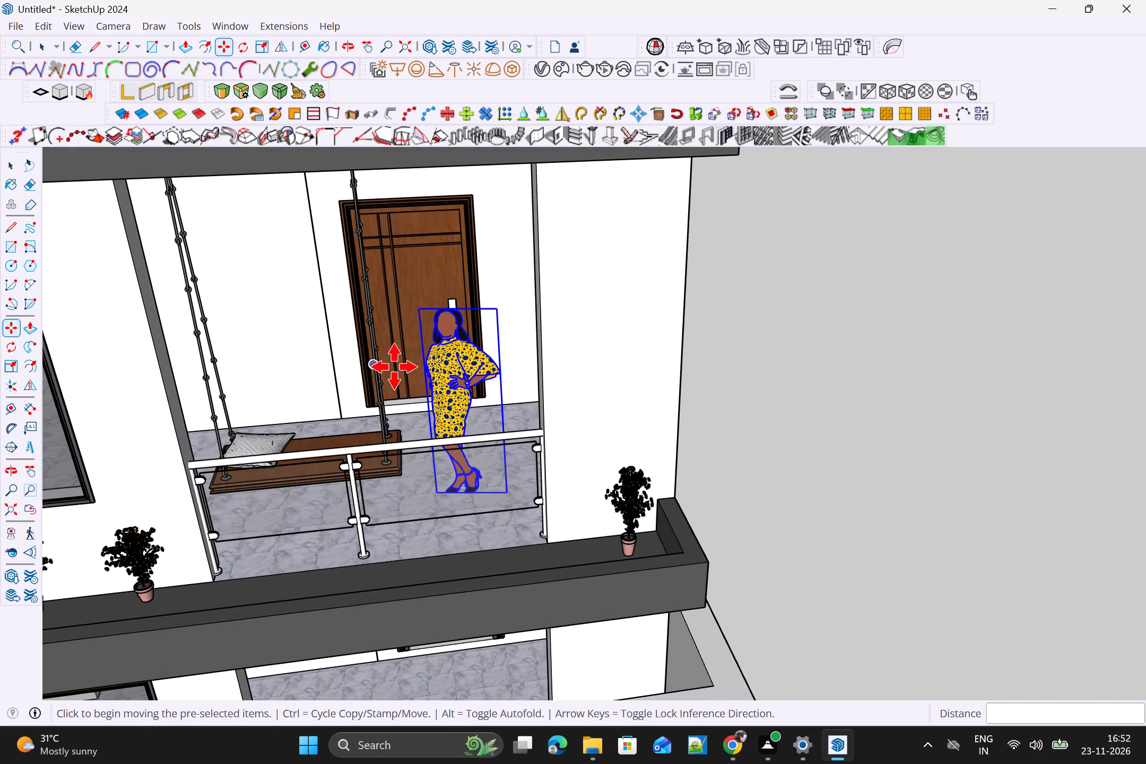
Move the swing about 1' 5 11/16" along the green axis, deeper into the middle balcony toward the door wall.
scroll(399, 366, "down", 4)
middle_click_drag(428, 414, 412, 223)
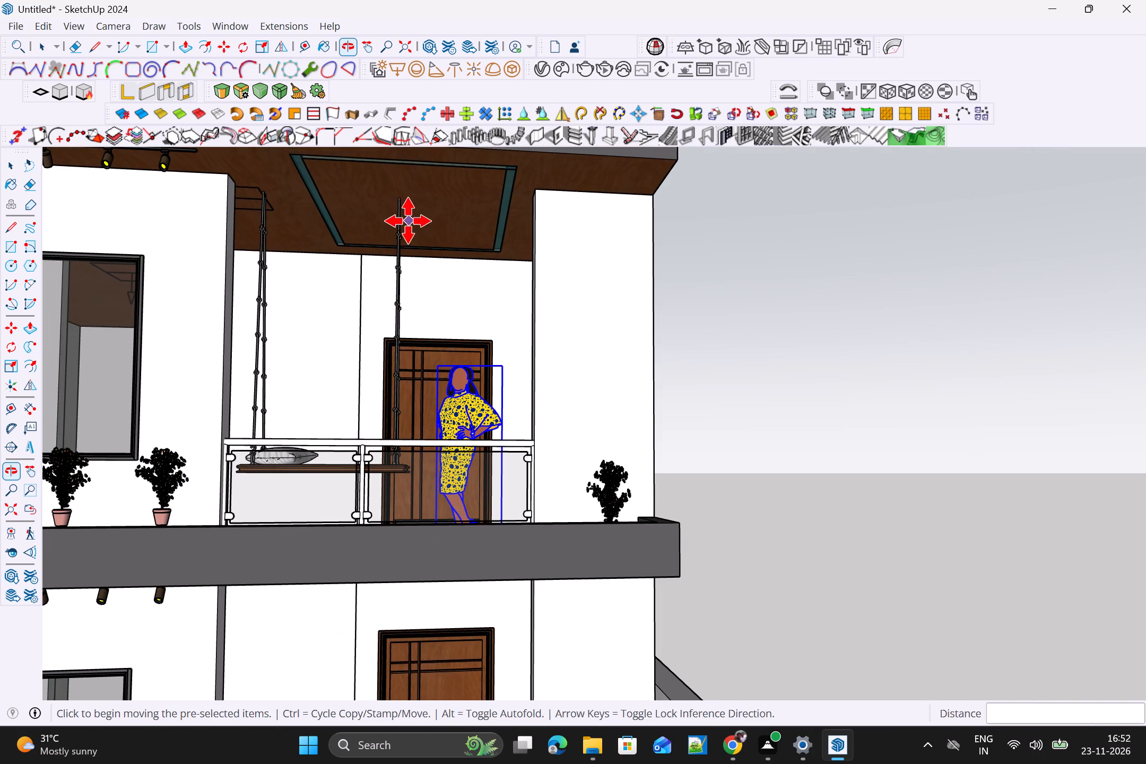
key("space")
left_click(399, 246)
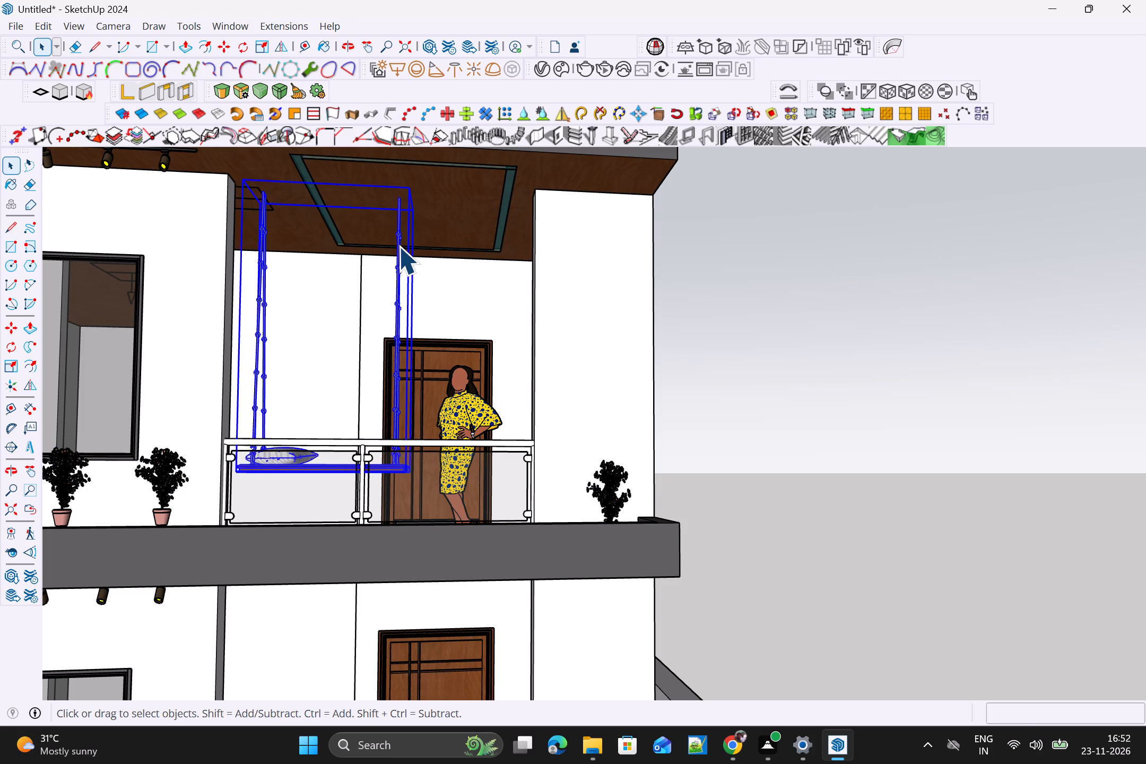
key("m")
left_click(406, 189)
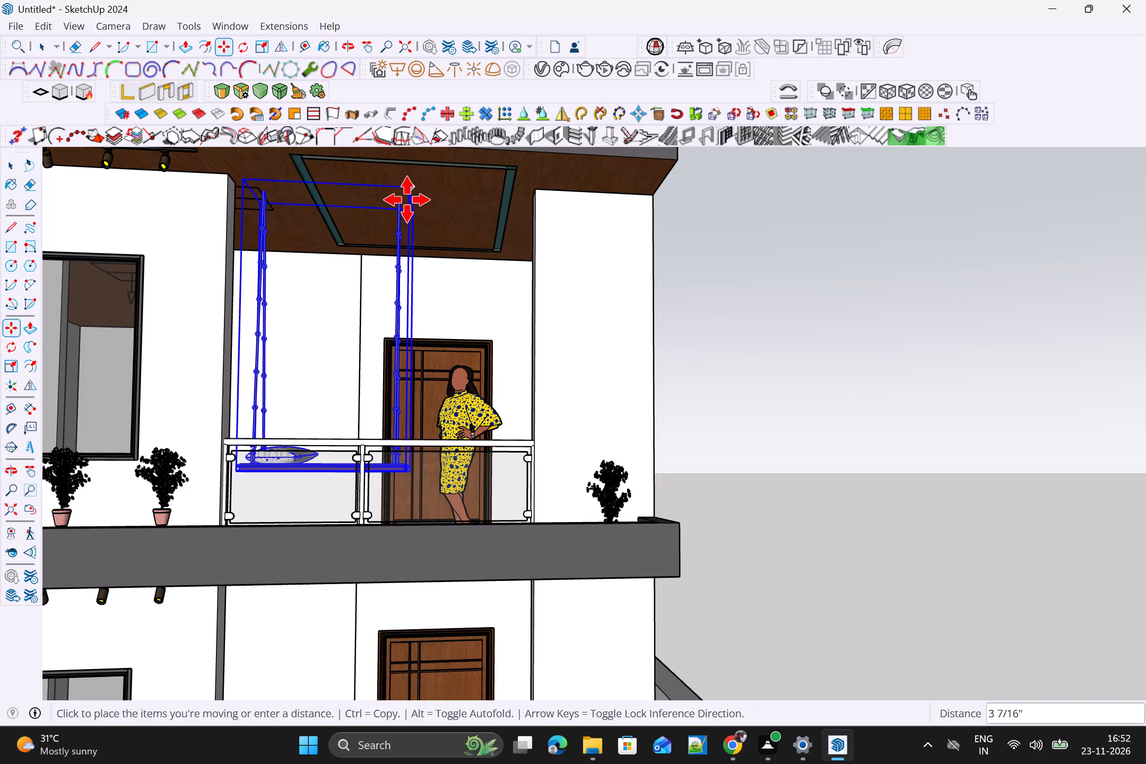
scroll(415, 201, "up", 9)
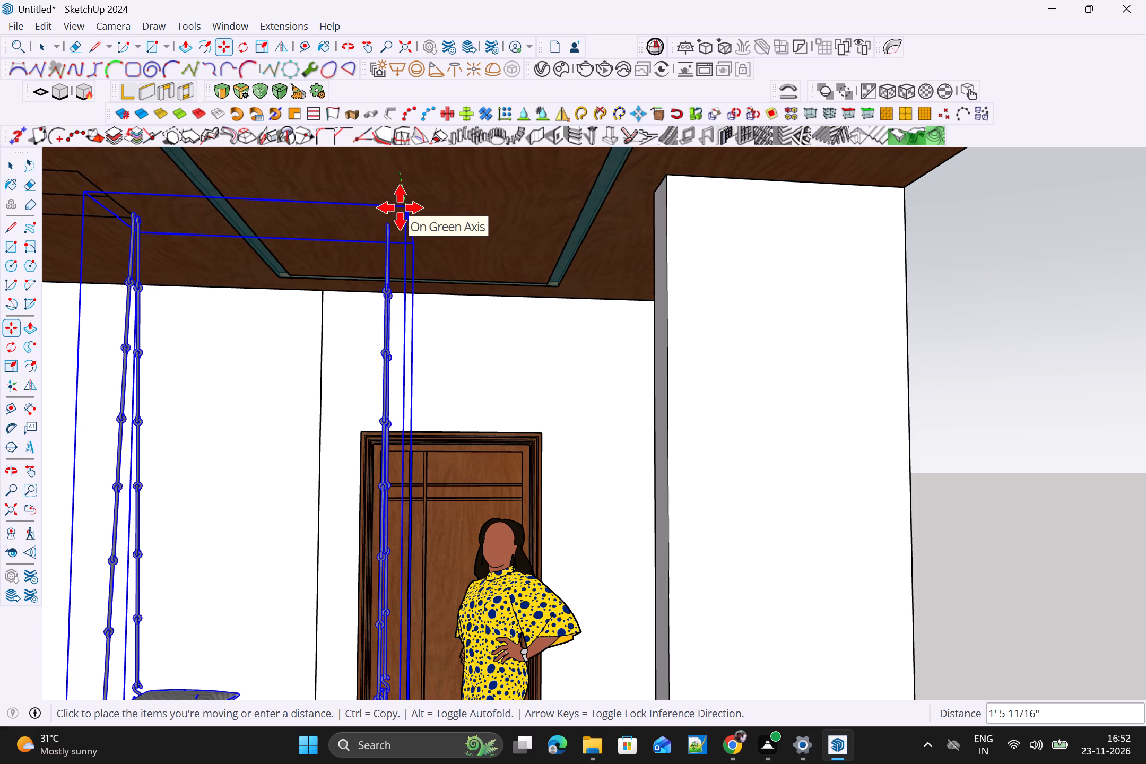
left_click(400, 207)
scroll(410, 209, "down", 13)
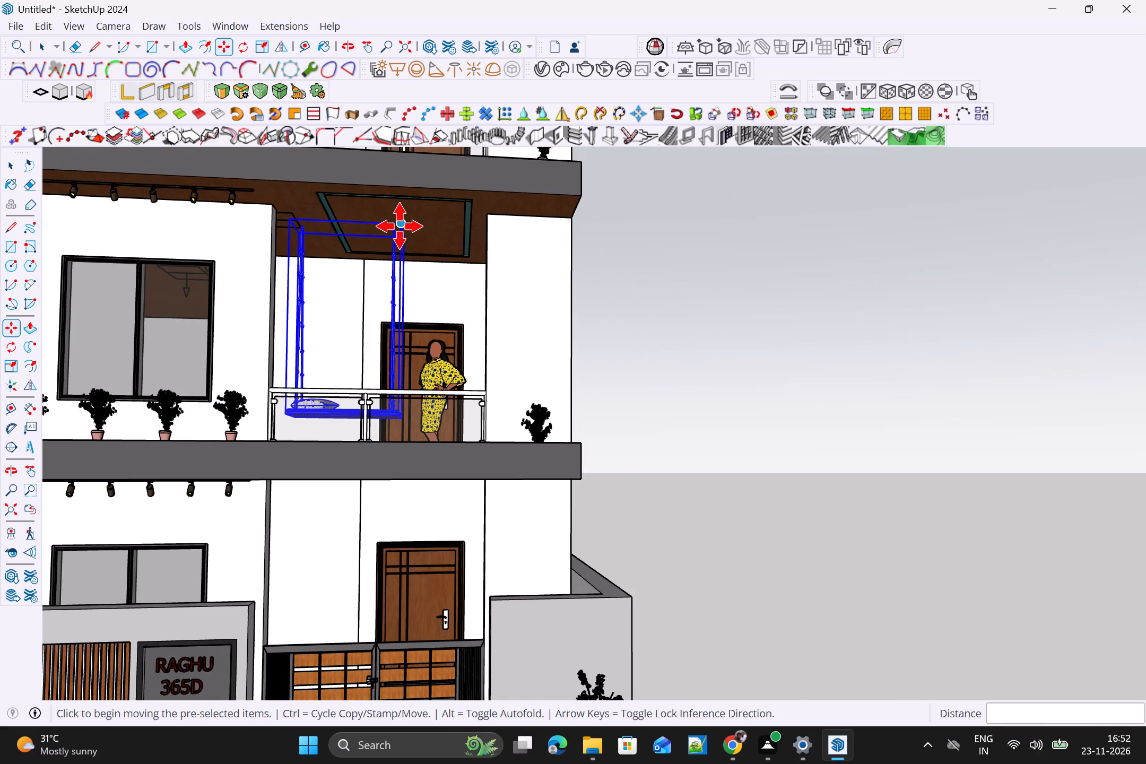
Move the swing about 3' 4 11/16" along the balcony, away from the window side toward the opposite side wall.
left_click(400, 226)
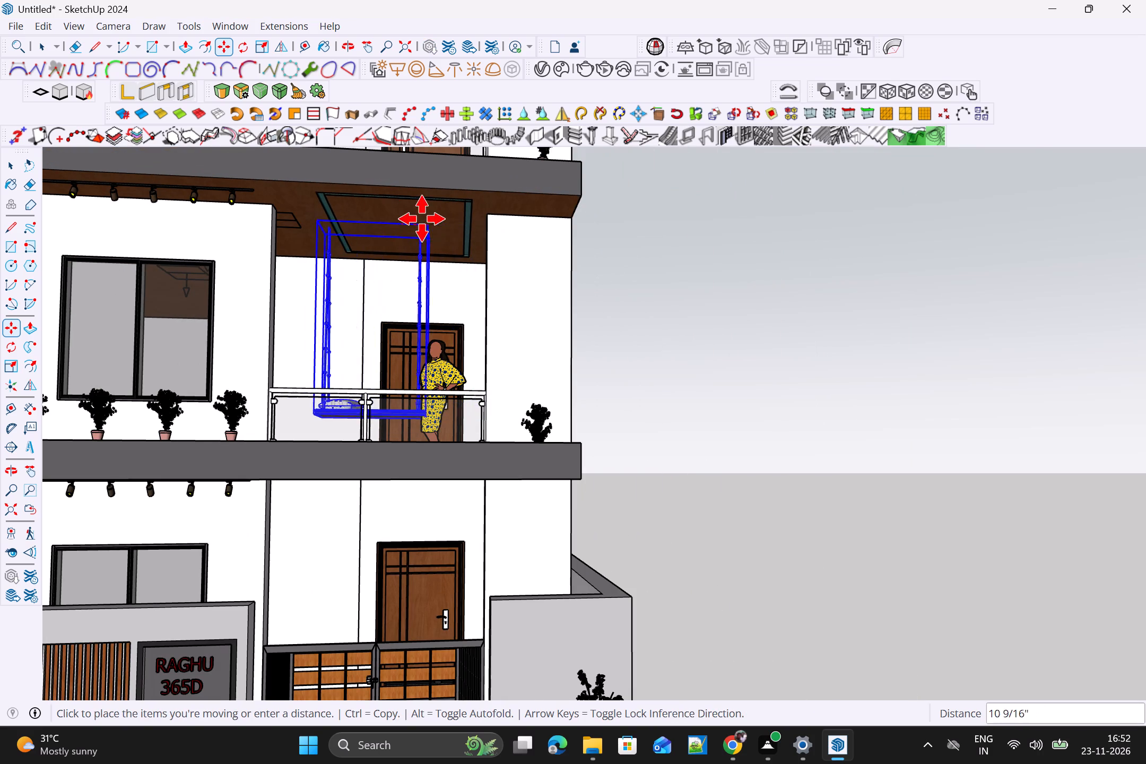
middle_click_drag(429, 234, 541, 299)
scroll(445, 250, "up", 4)
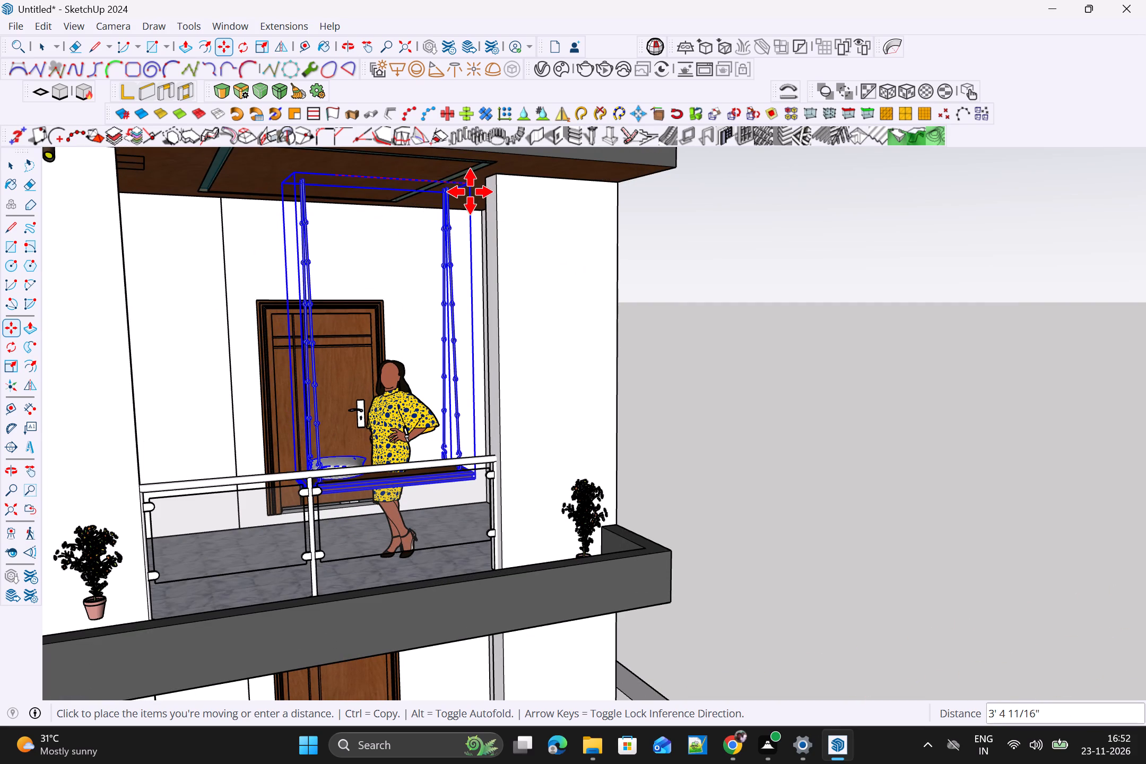
left_click(470, 192)
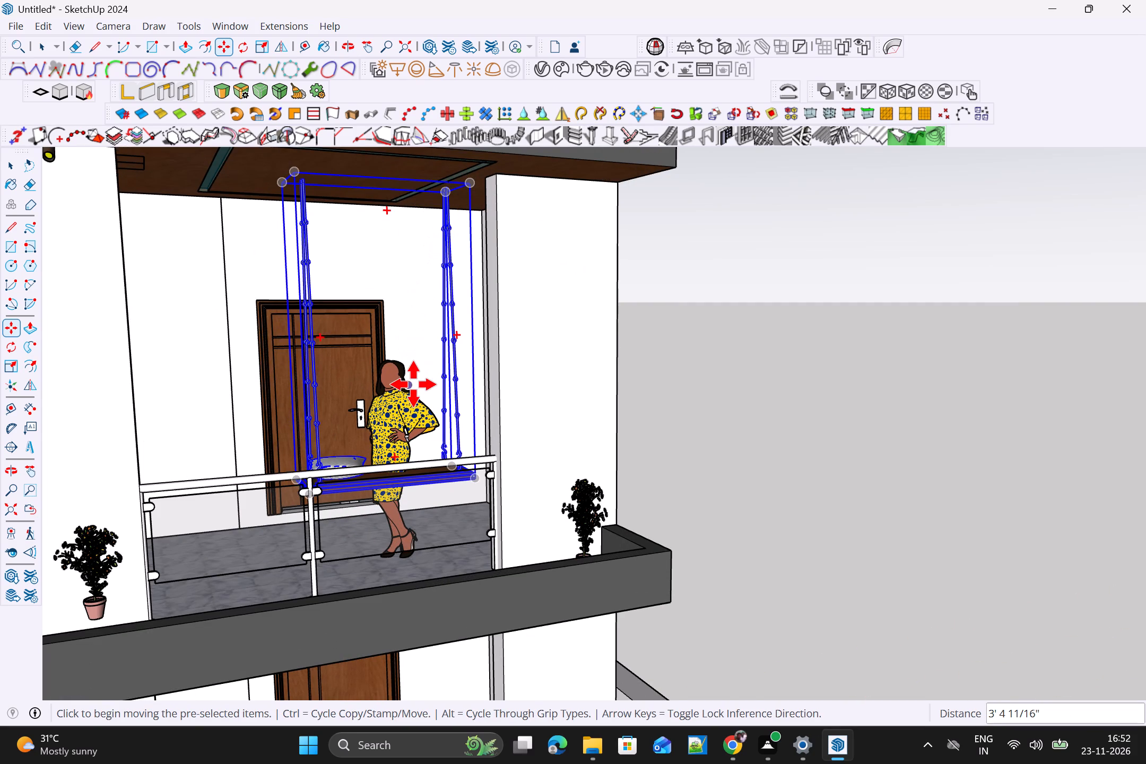
Move the woman about 4' 7 9/16" along the balcony floor to the window-side end, clear of the swing, and deselect her.
key("space")
left_click(410, 416)
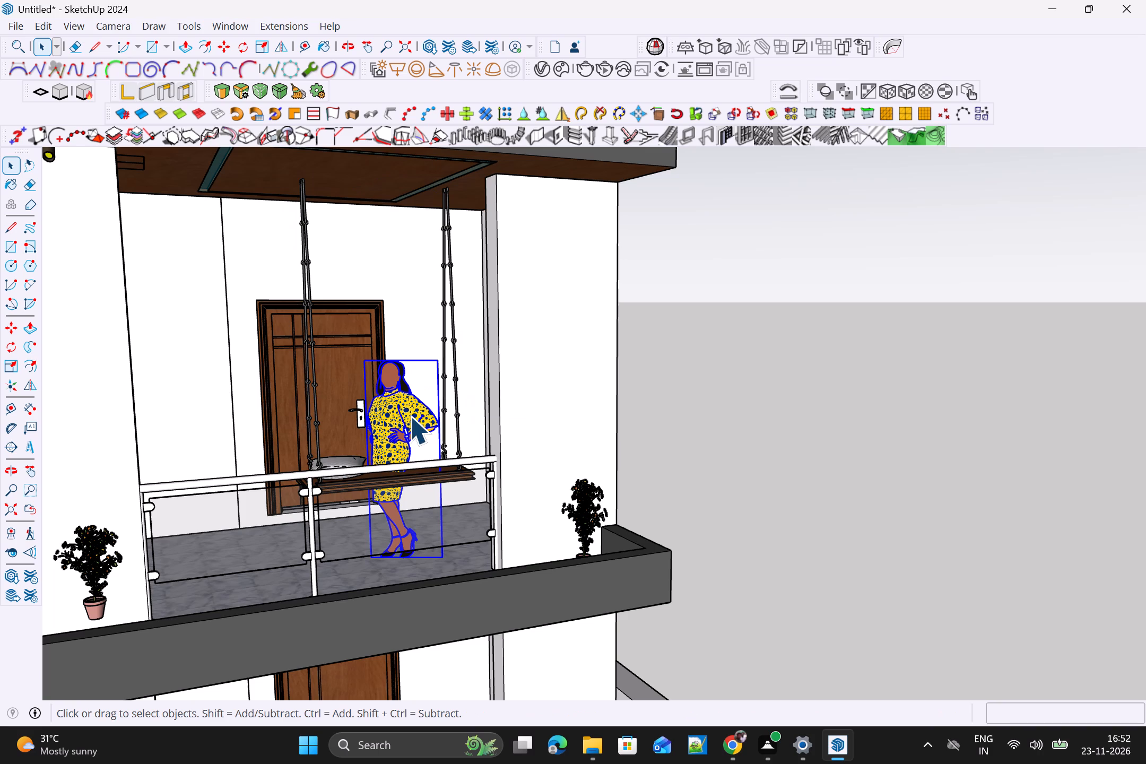
key("m")
left_click(368, 562)
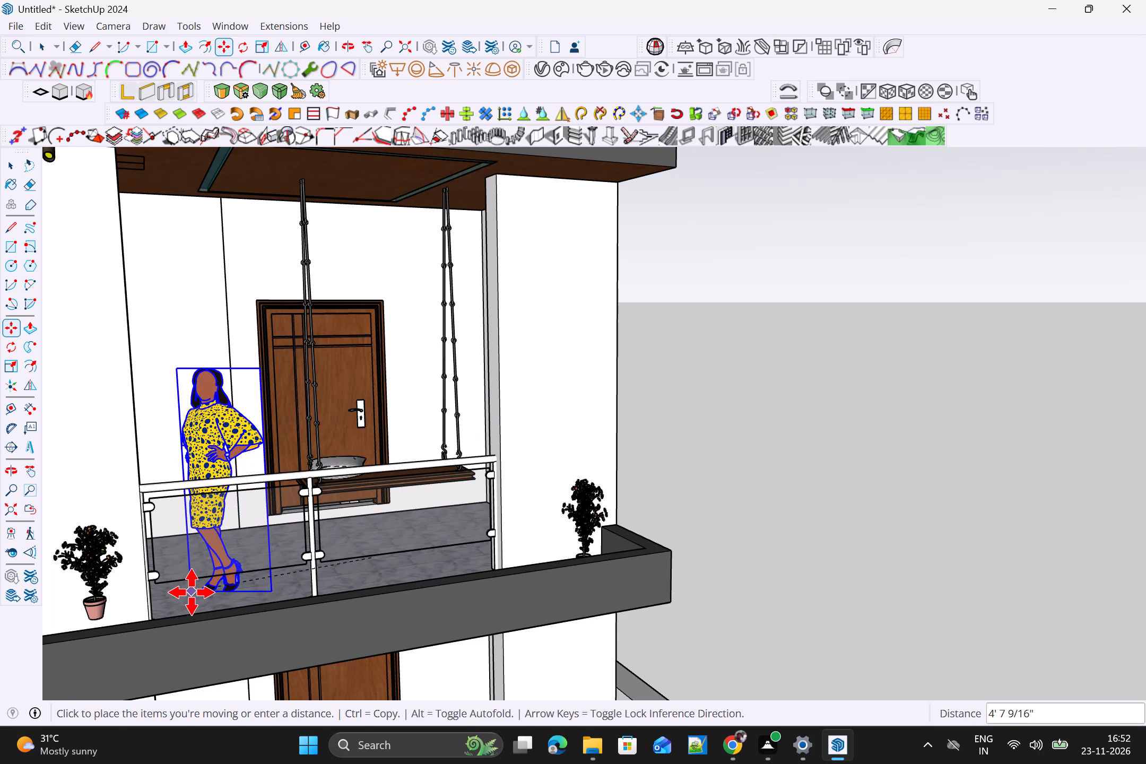
left_click(192, 592)
scroll(338, 575, "down", 7)
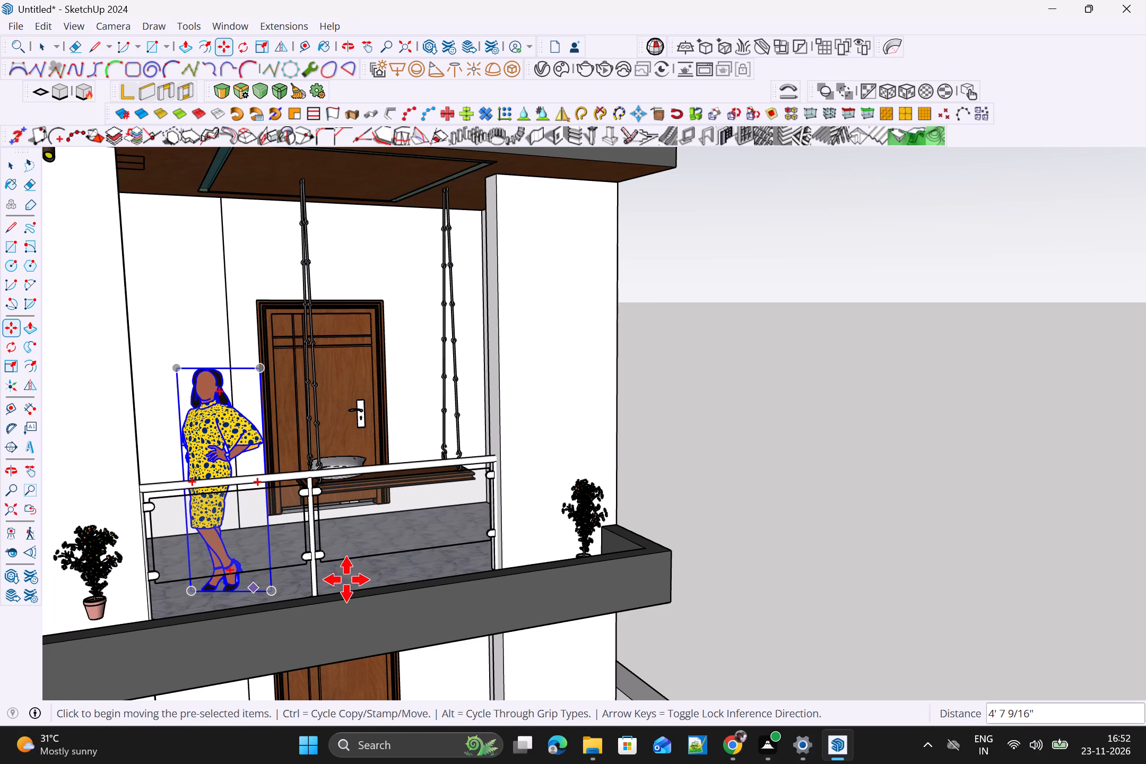
key("space")
left_click(708, 524)
Start a V-Ray interactive render of the house's full front facade.
scroll(695, 531, "down", 8)
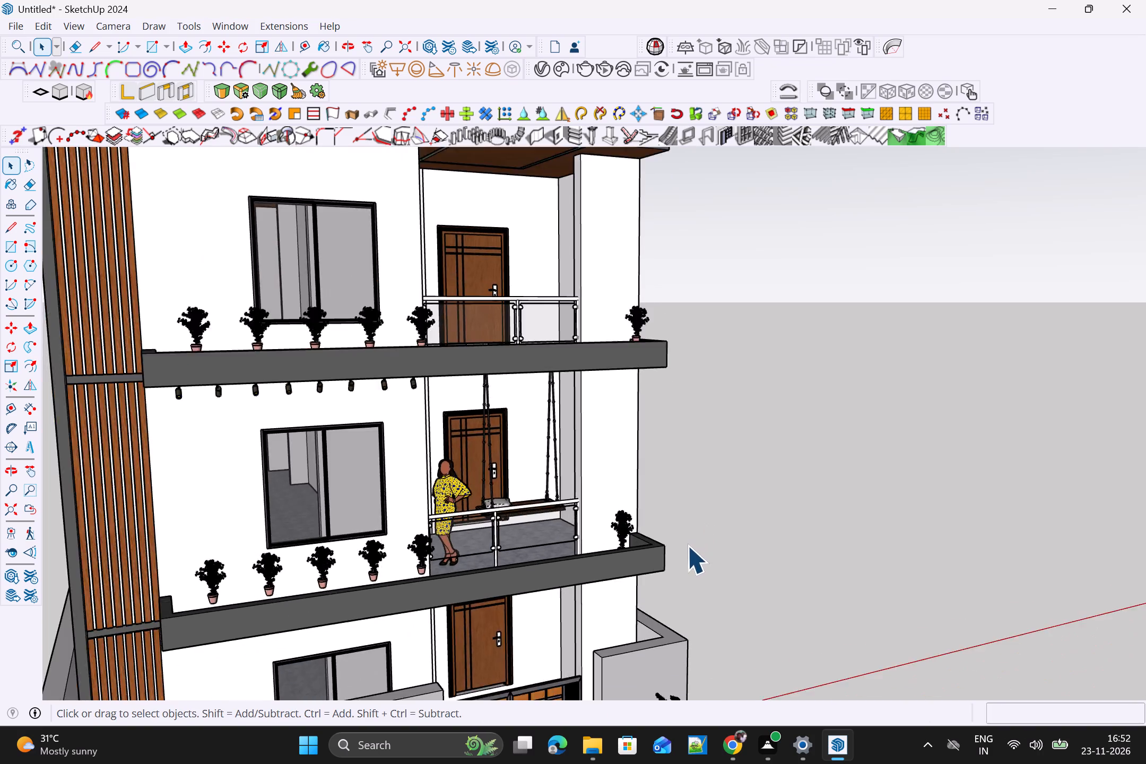
scroll(687, 545, "down", 2)
middle_click_drag(697, 569, 560, 489)
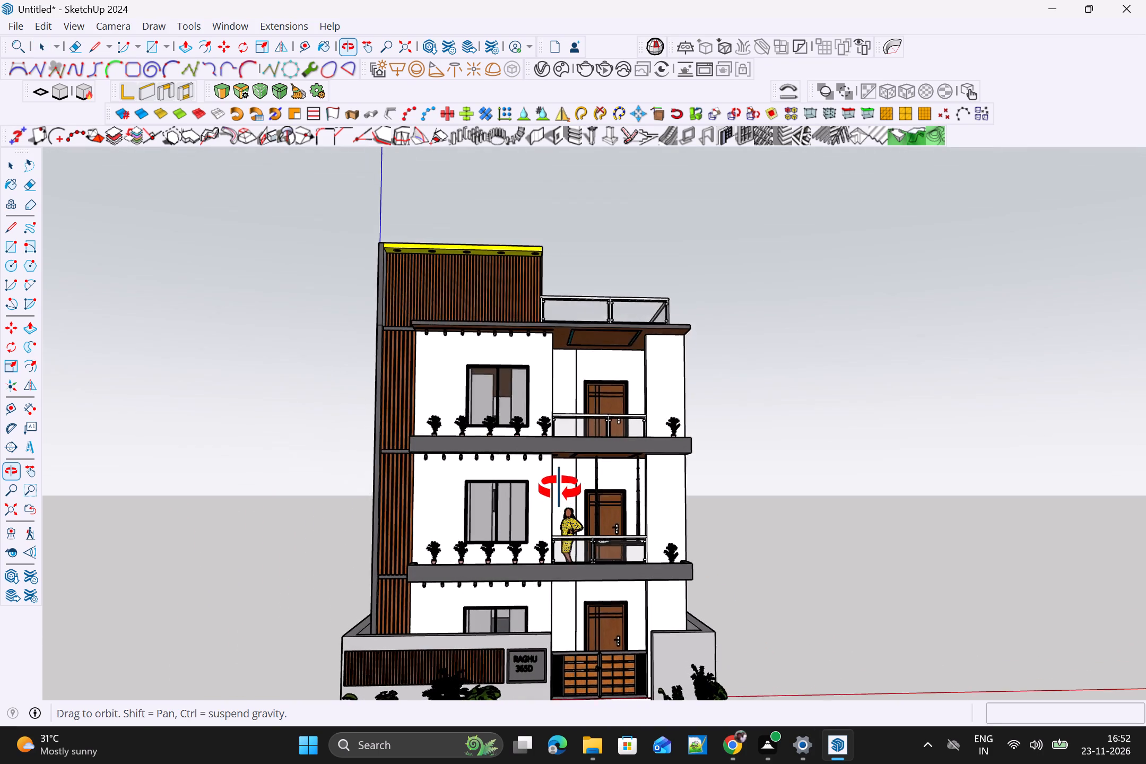
middle_click_drag(560, 489, 560, 469)
scroll(620, 496, "down", 3)
middle_click_drag(666, 488, 663, 477, "shift")
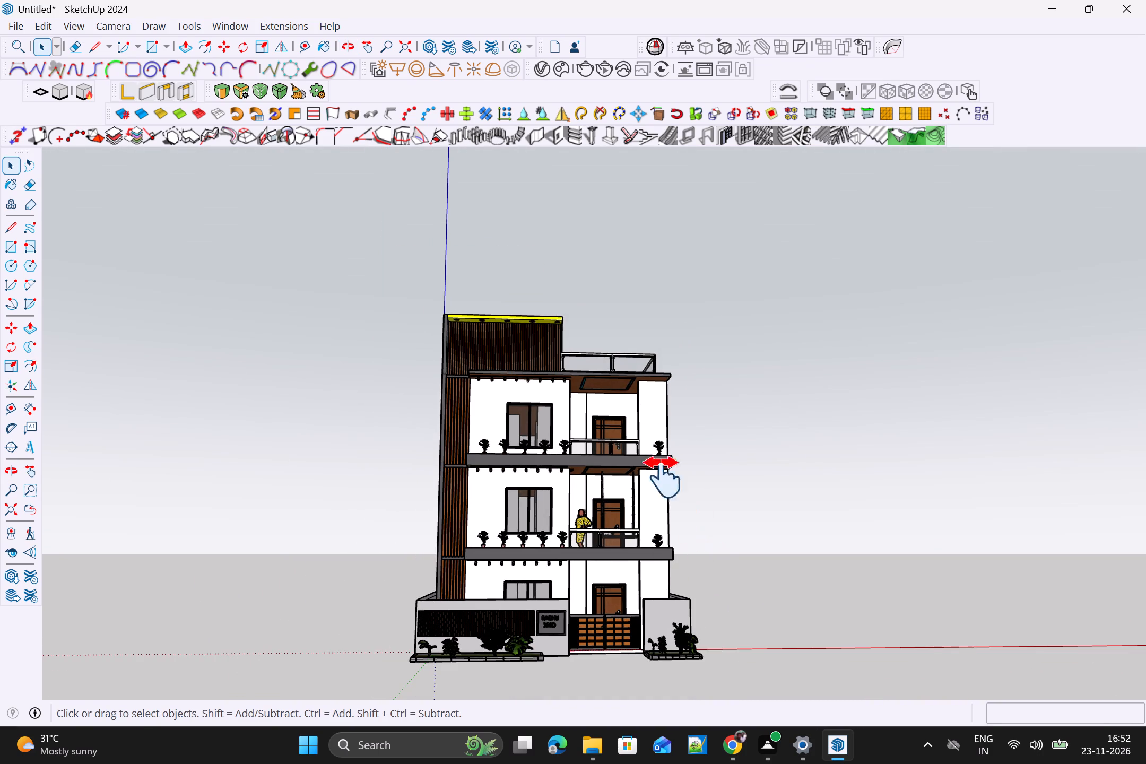
middle_click_drag(663, 477, 639, 405, "shift")
scroll(663, 403, "up", 1)
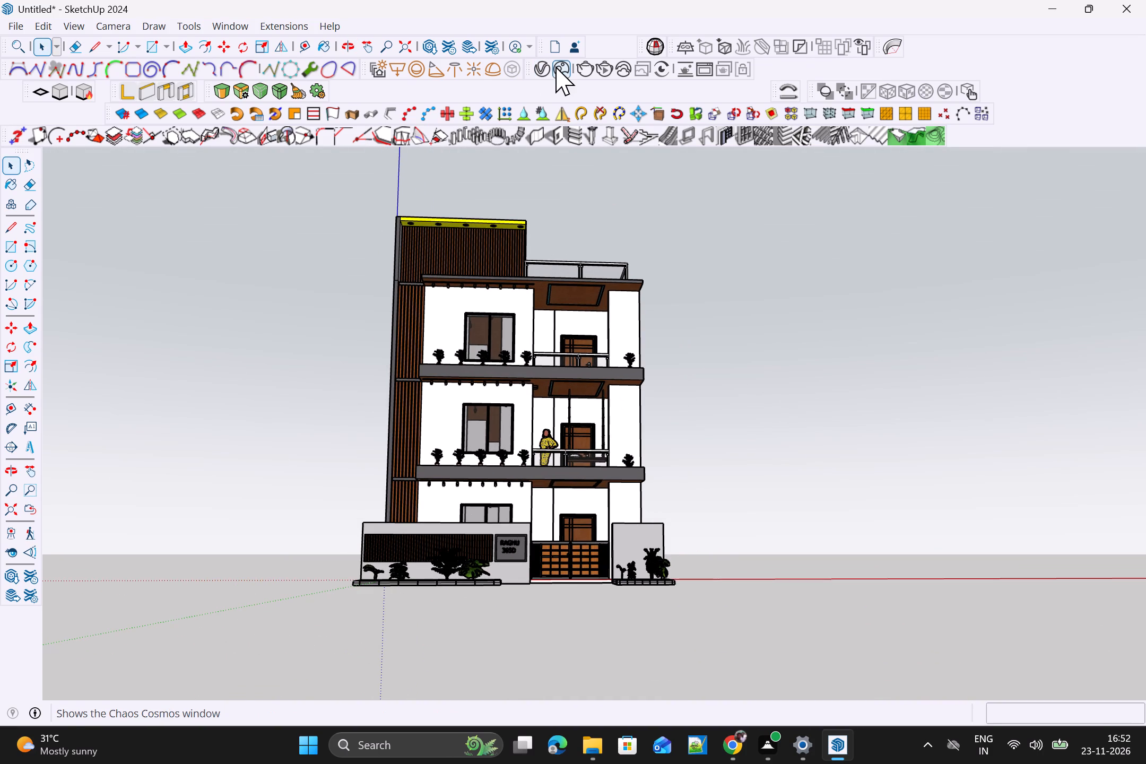
scroll(549, 82, "up", 2)
scroll(661, 335, "up", 1)
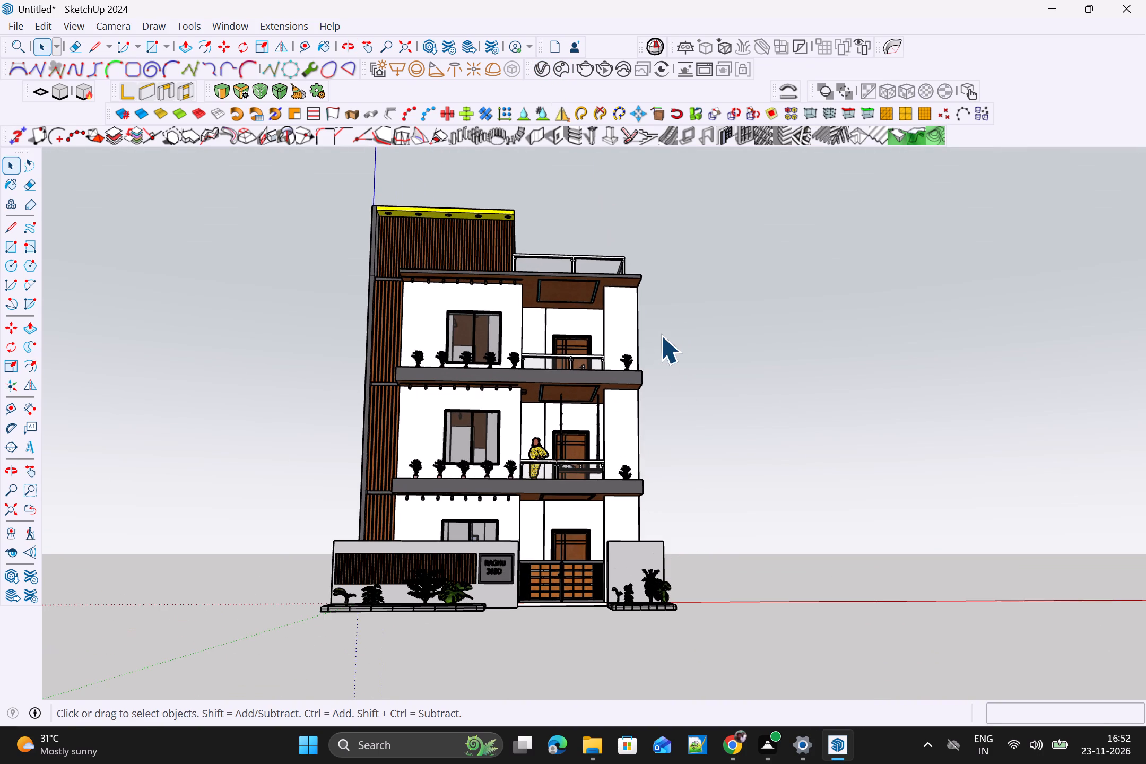
middle_click_drag(655, 353, 655, 396)
scroll(662, 385, "up", 2)
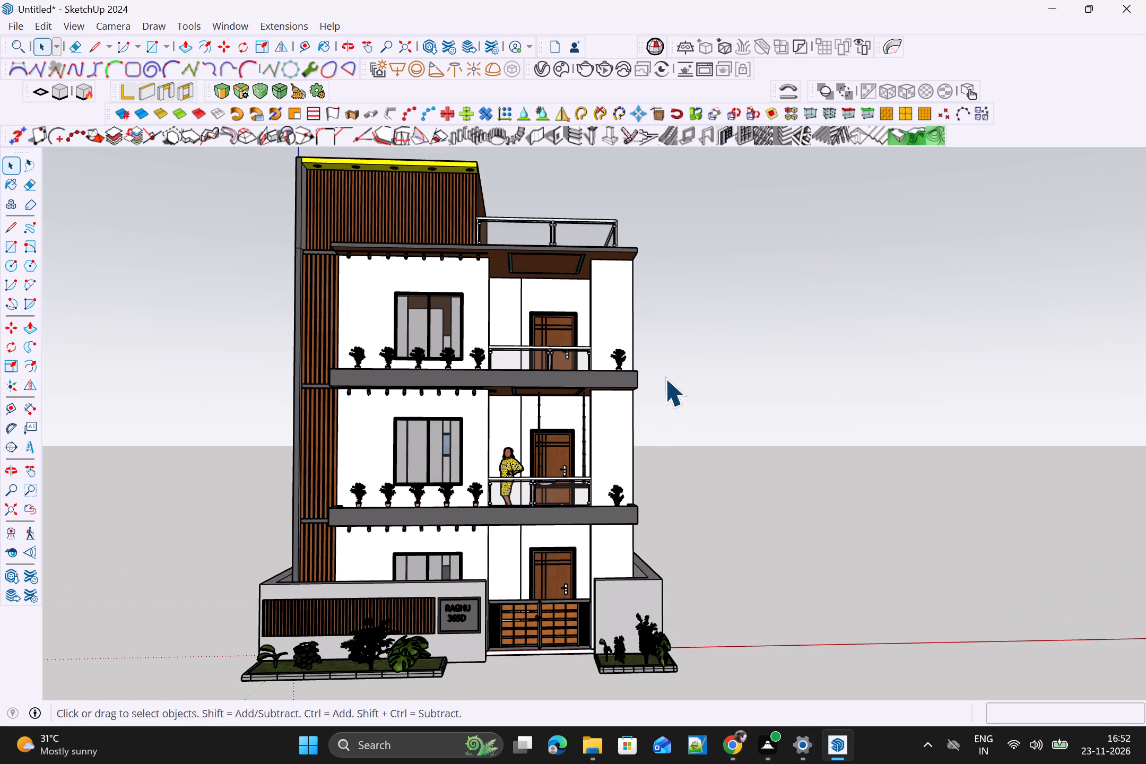
left_click(606, 72)
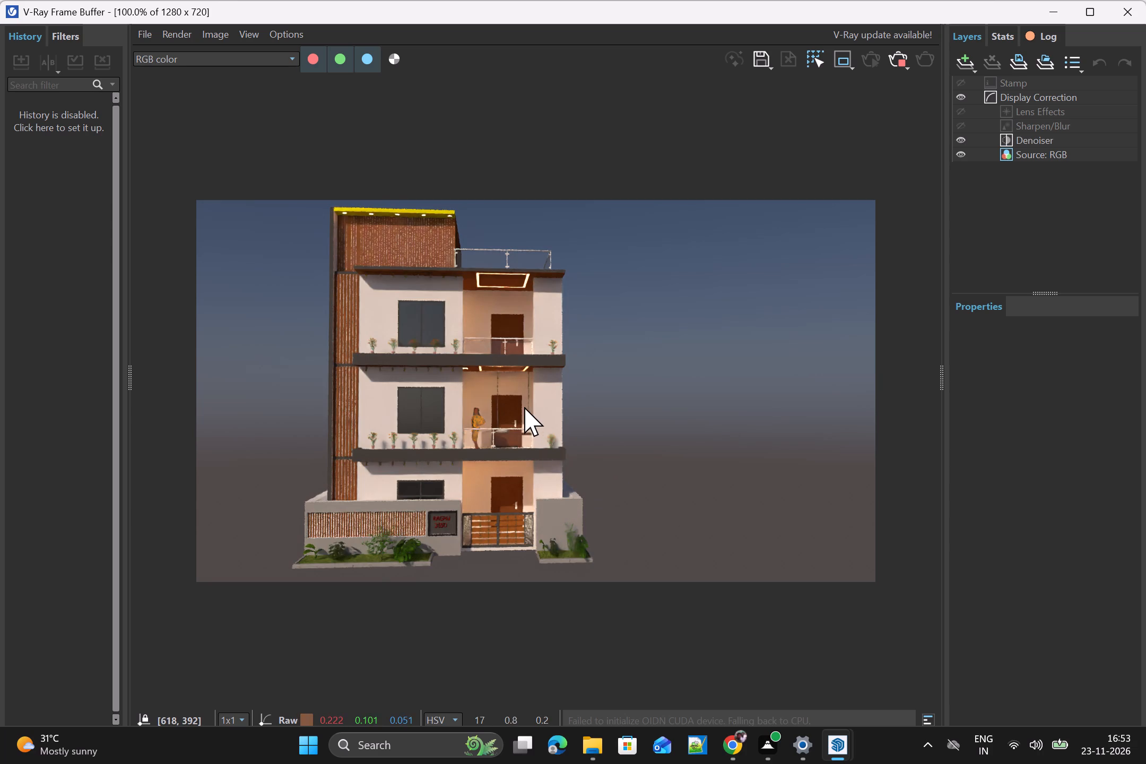
Check the rendered middle balcony with the swing and woman, and stop the interactive render.
scroll(525, 407, "up", 1)
scroll(526, 407, "down", 1)
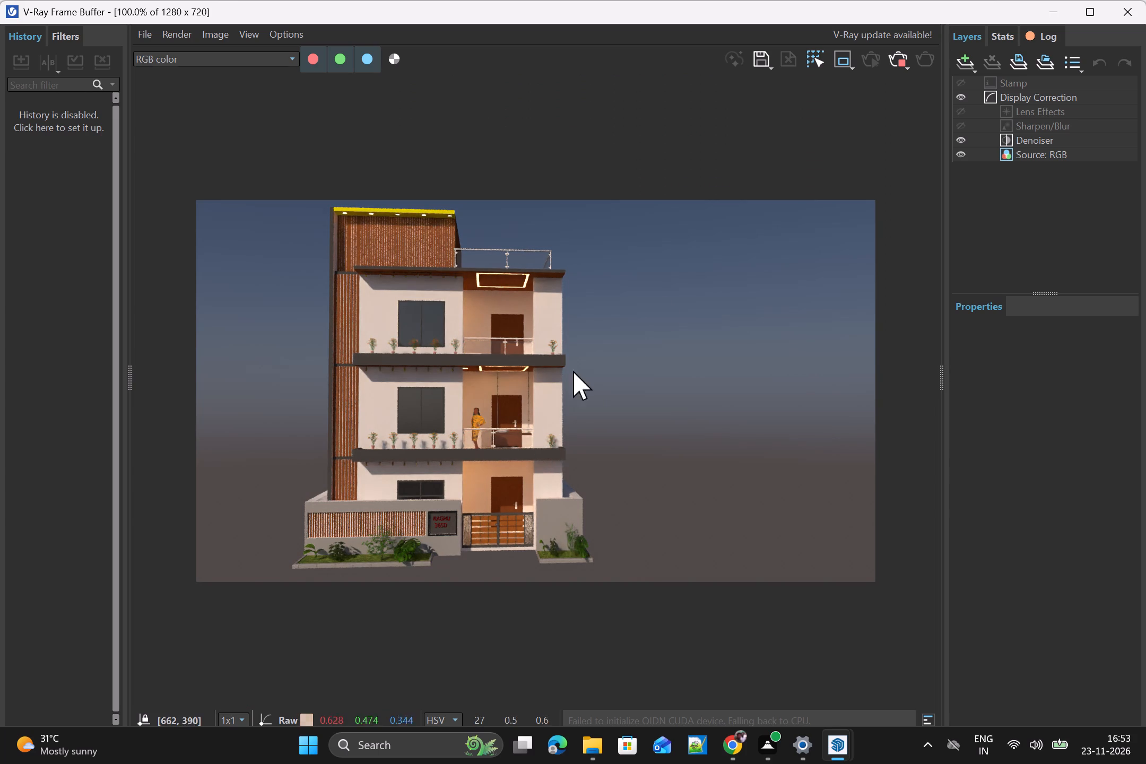
left_click(901, 55)
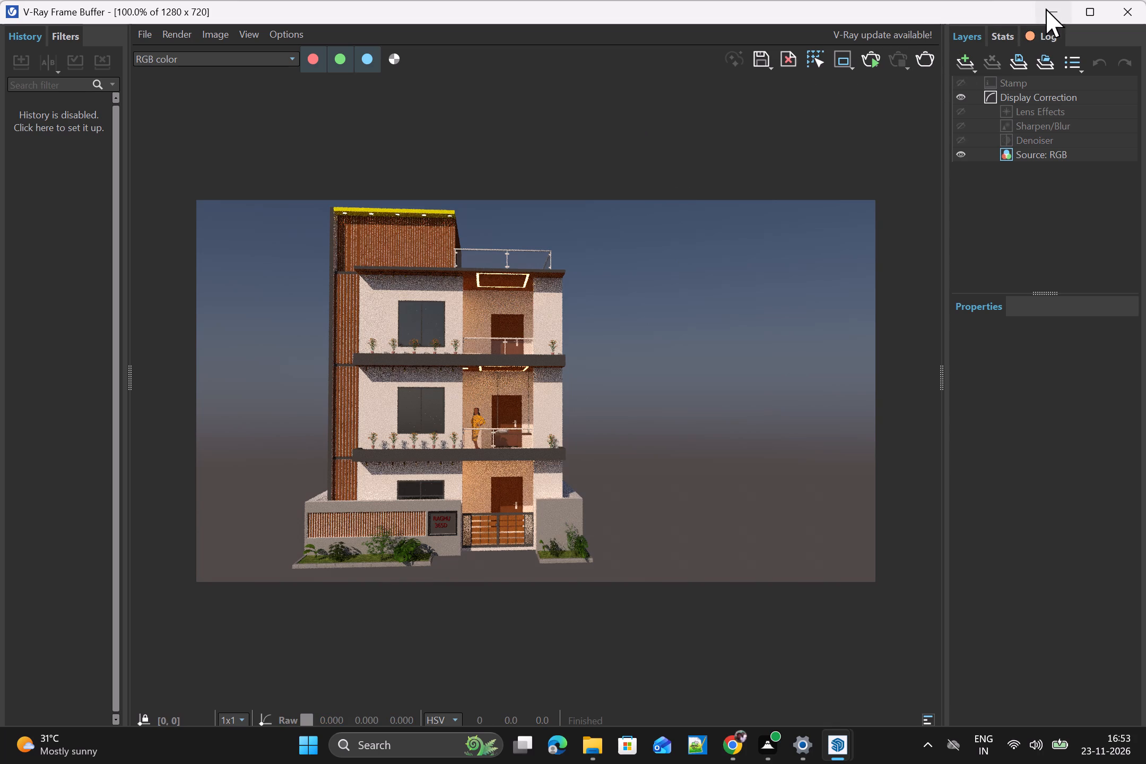
Leave the finished render and review the intensities of the scene lights in the V-Ray Asset Editor.
left_click(1050, 5)
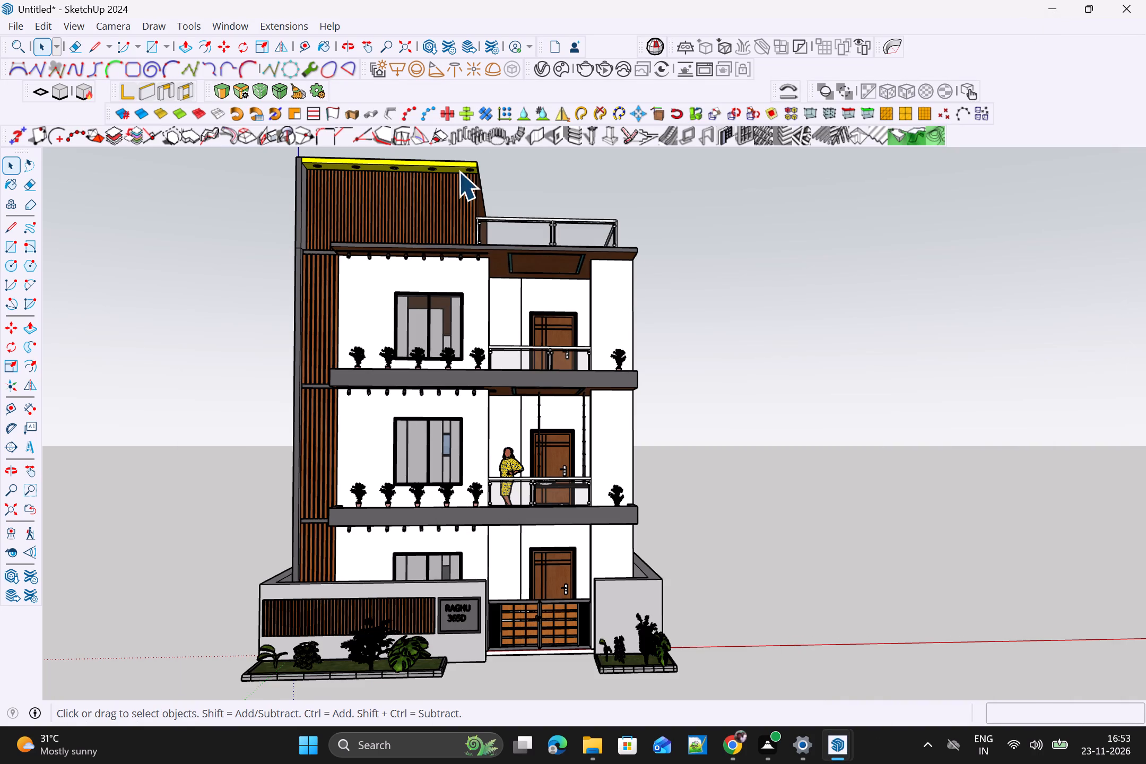
left_click(542, 73)
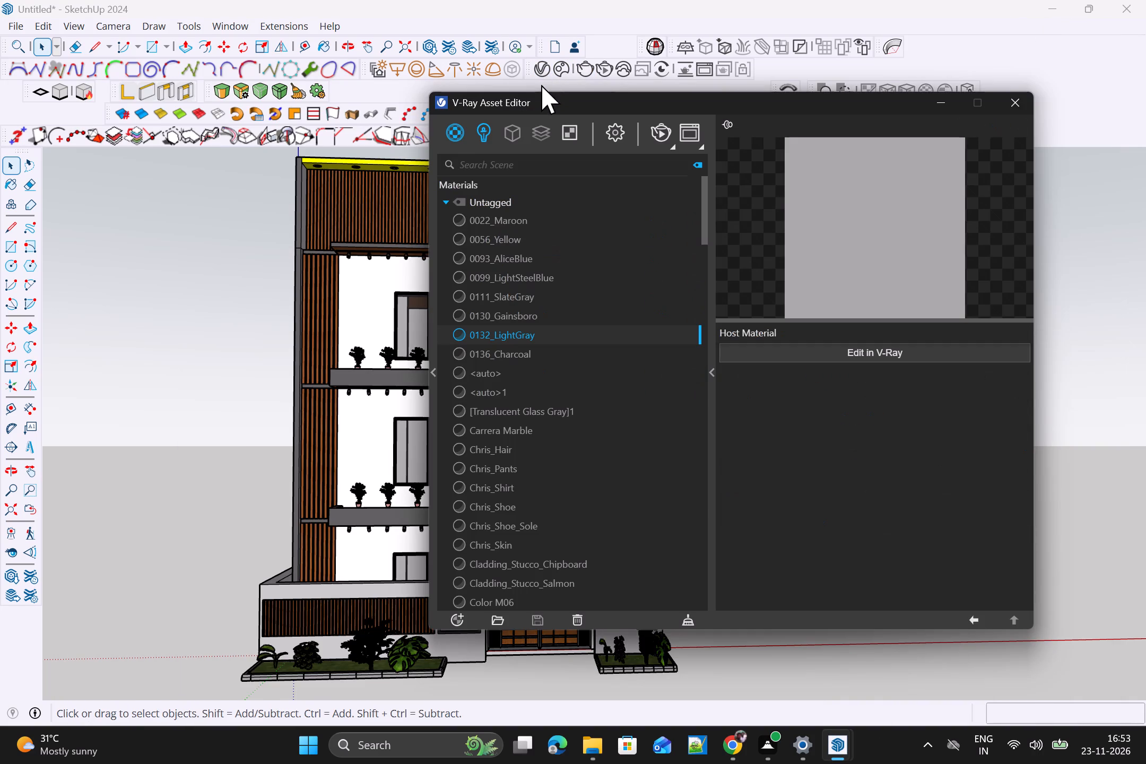
left_click(483, 135)
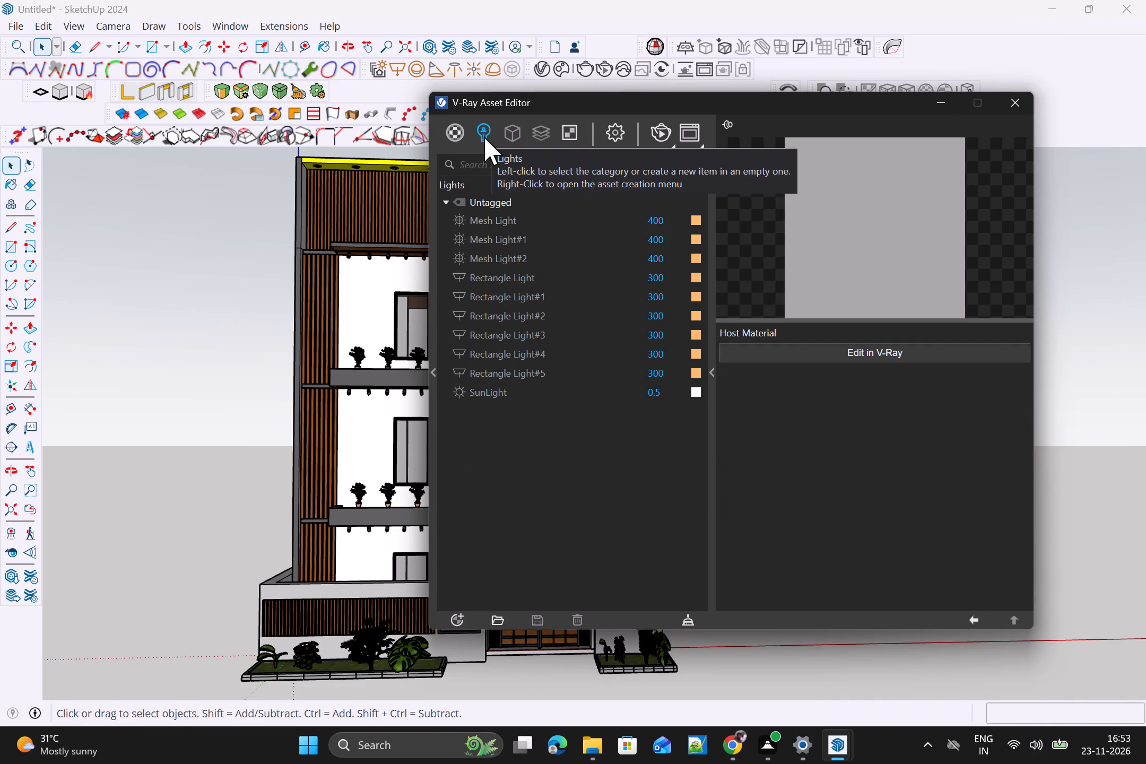
left_click(1005, 101)
Open the top-floor window component for editing and try to paint its sashes with 0041_Chocolate from Colors-Named.
scroll(449, 315, "up", 3)
left_click(437, 316)
scroll(436, 319, "up", 3)
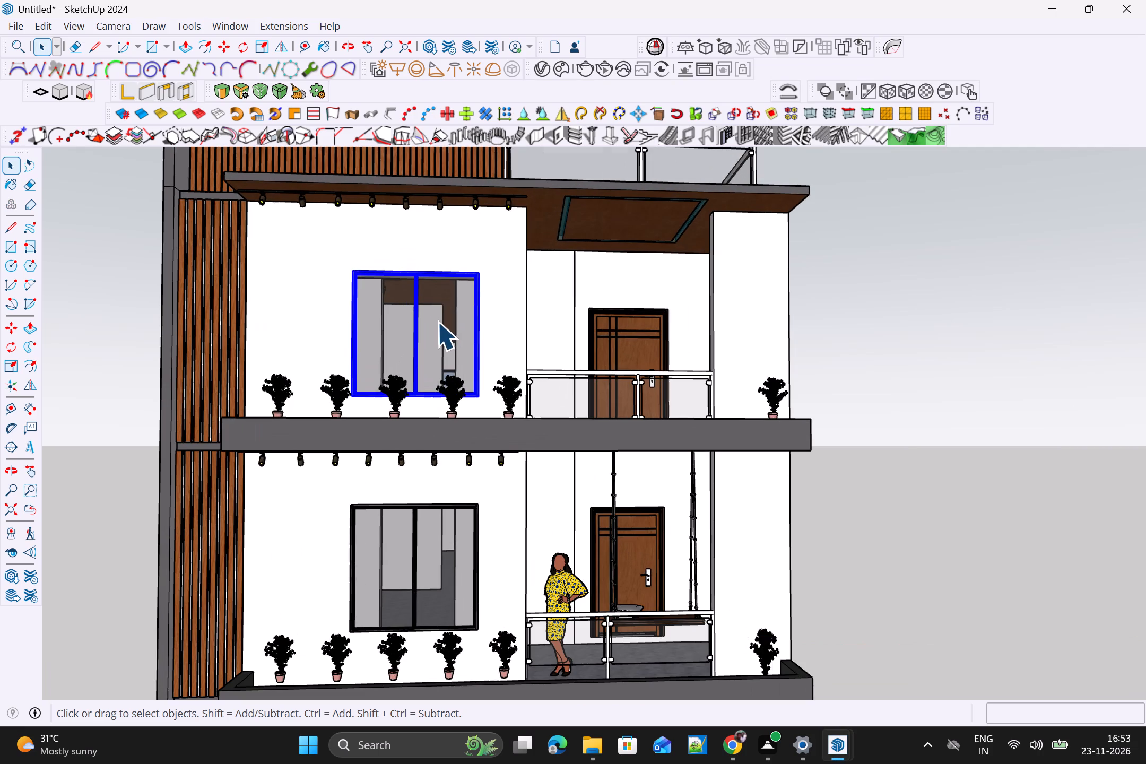
double_click(440, 322)
left_click(444, 322)
triple_click(444, 322)
double_click(446, 322)
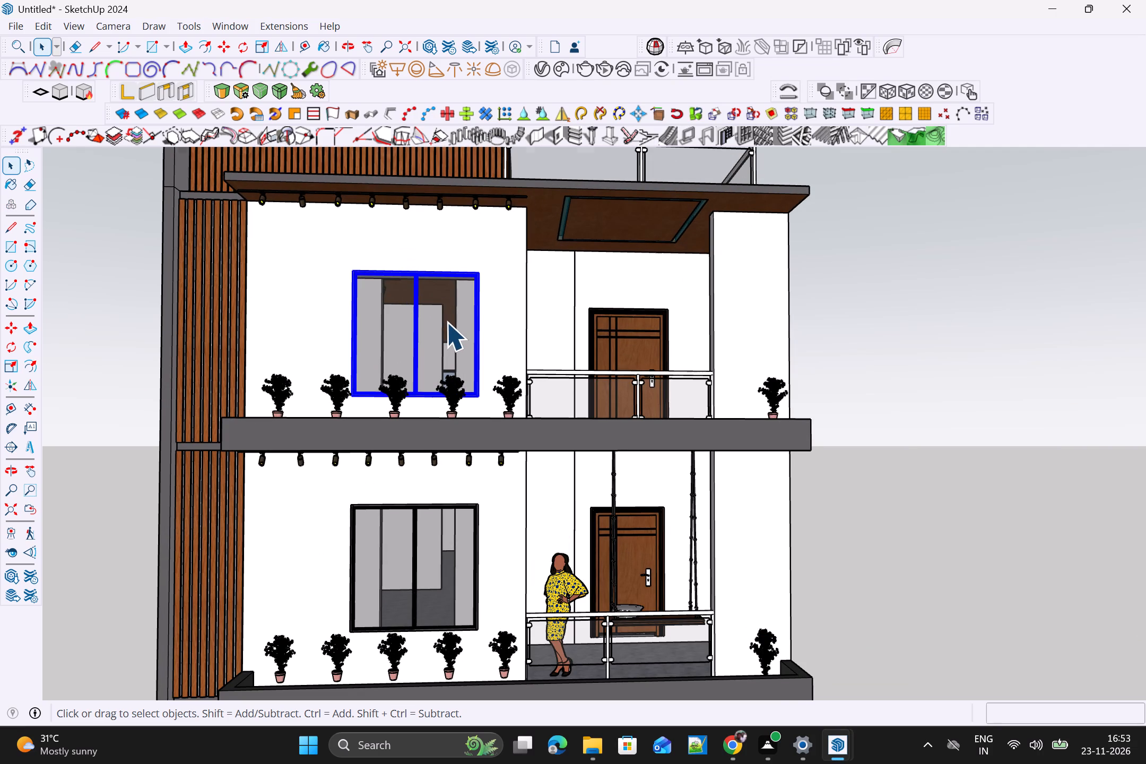
left_click(445, 318)
left_click(445, 318)
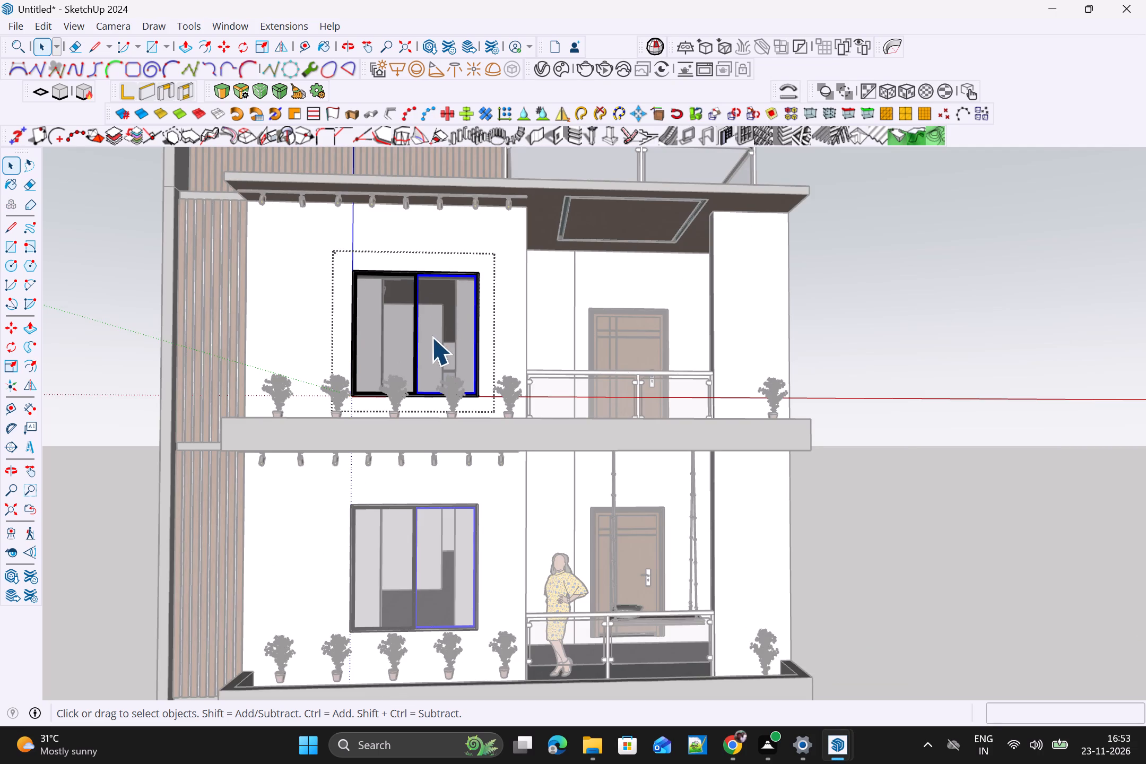
key("b")
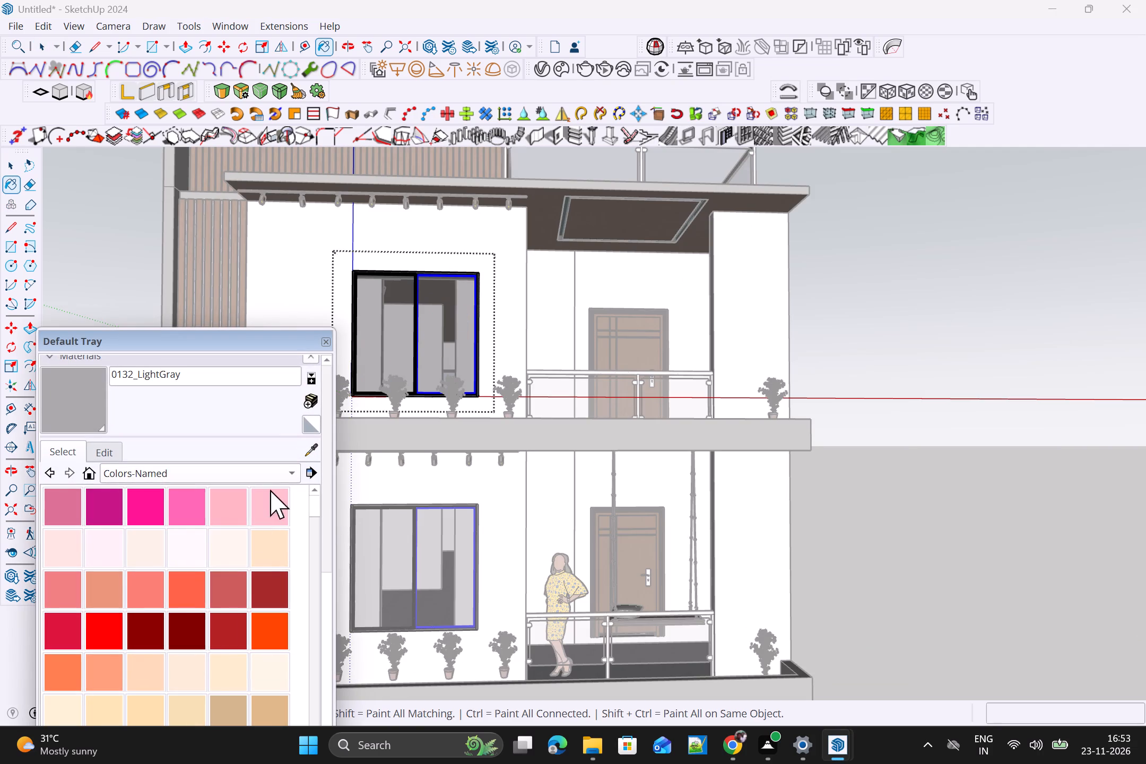
scroll(224, 623, "down", 2)
scroll(264, 601, "down", 3)
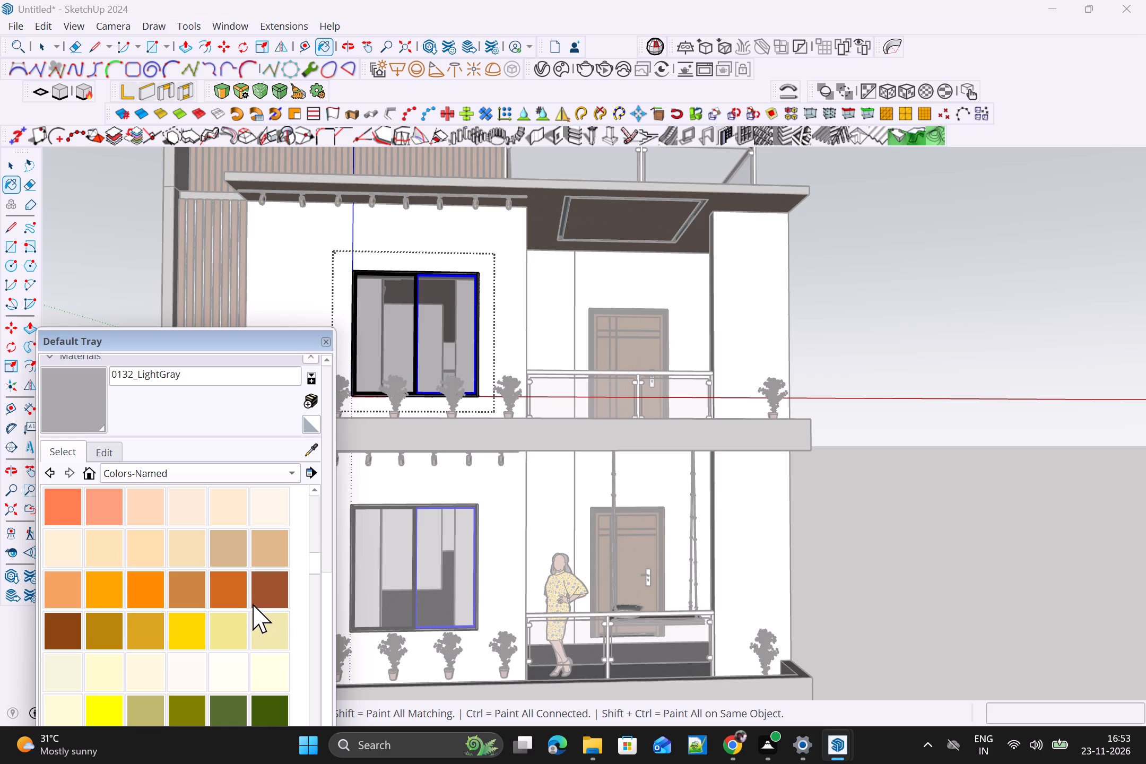
left_click(235, 595)
left_click(447, 325)
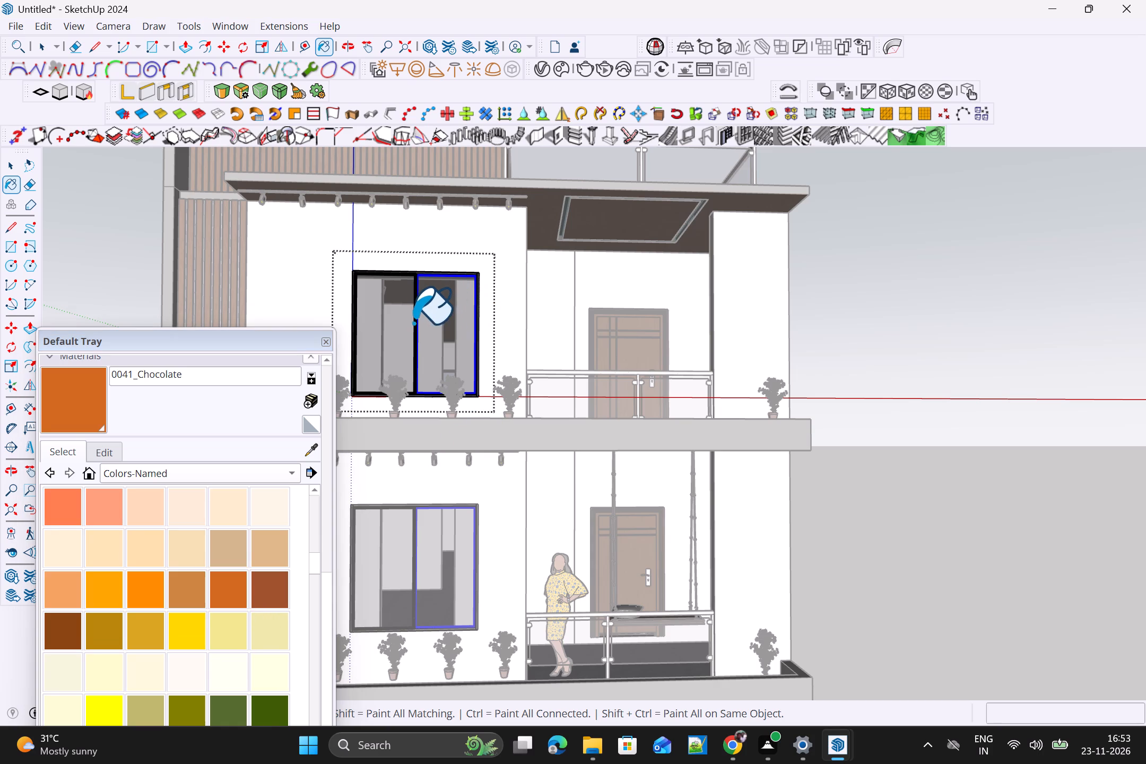
left_click(402, 318)
left_click(449, 322)
key("space")
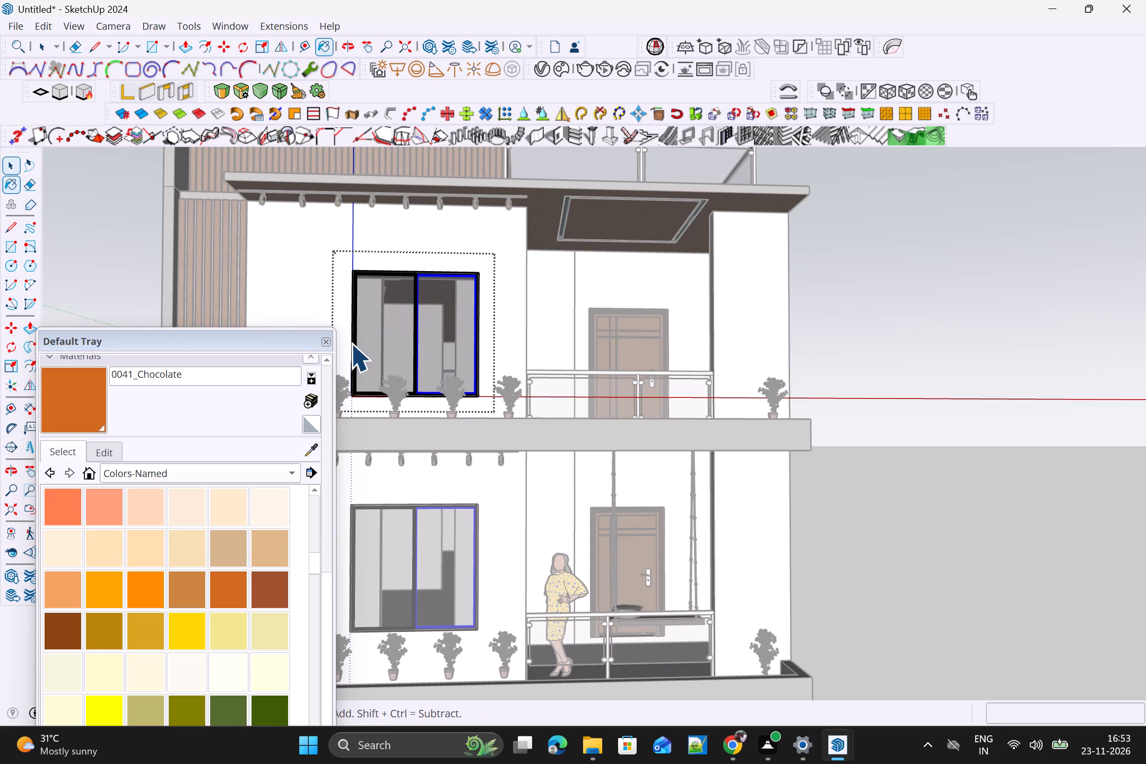
left_click(323, 343)
Open the top-floor window's sash down to its glass pane, paint the glass 0041_Chocolate, and exit the nested components.
left_click(420, 315)
scroll(404, 328, "up", 4)
triple_click(393, 326)
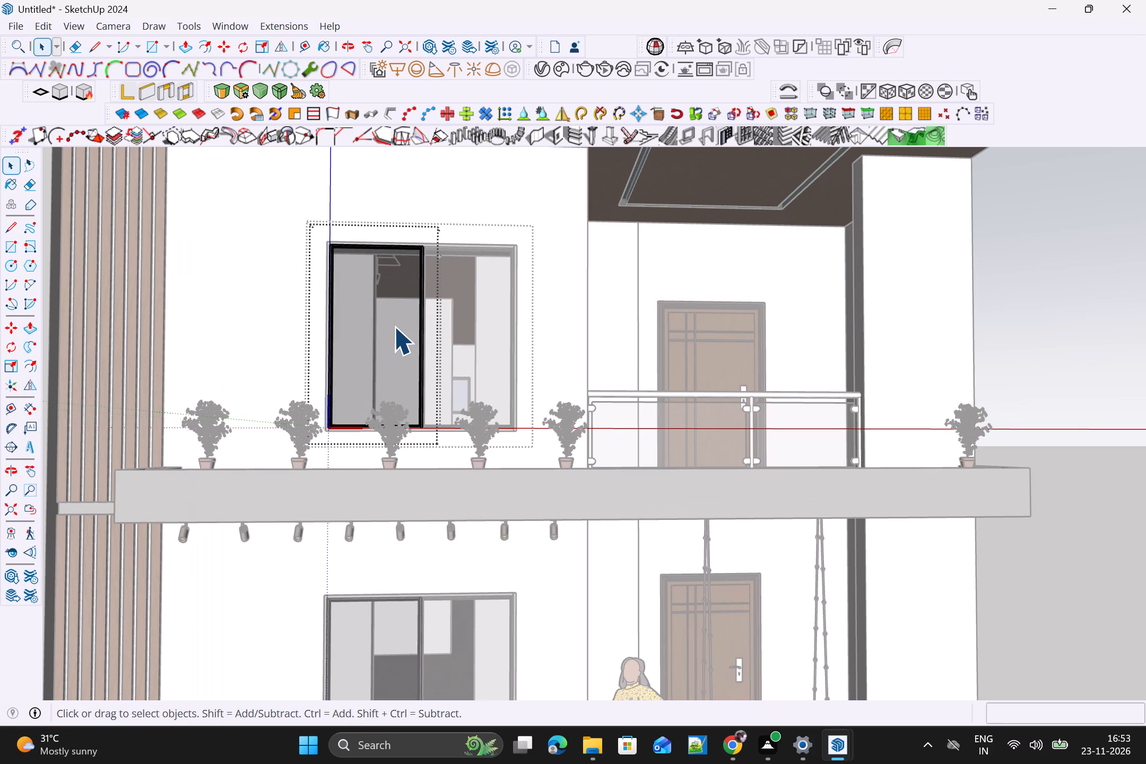
left_click(388, 328)
left_click(385, 326)
left_click(386, 325)
scroll(387, 325, "up", 6)
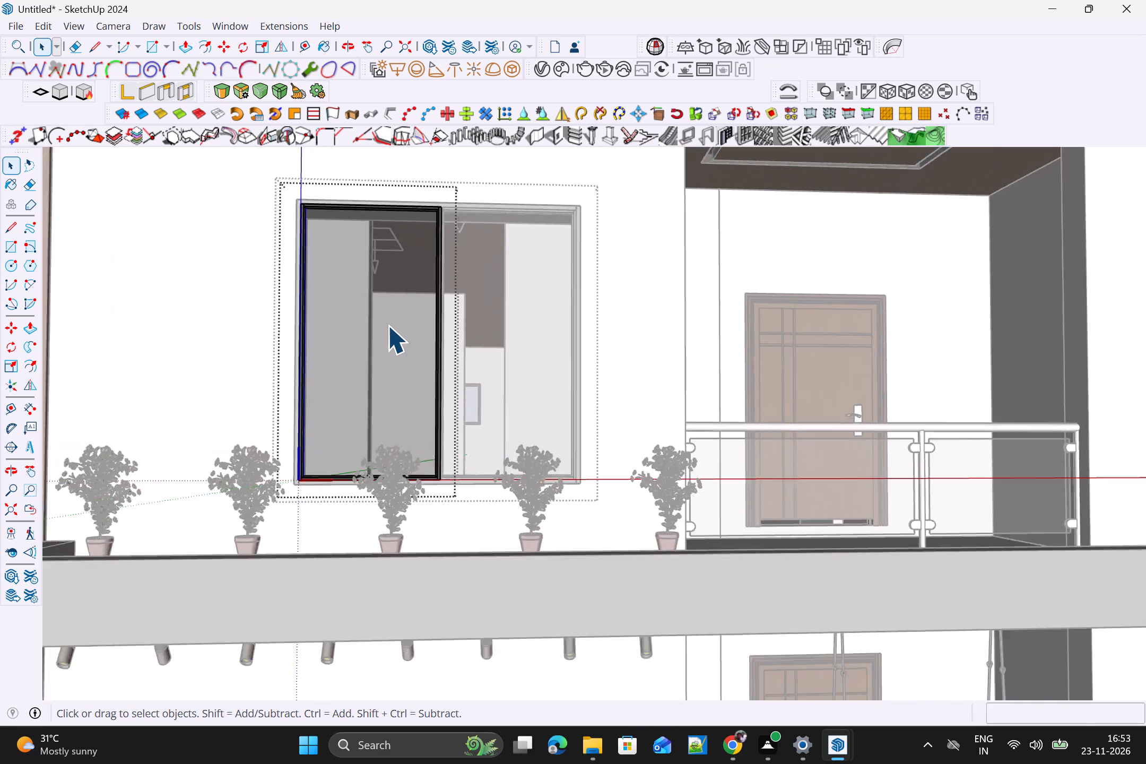
scroll(387, 325, "up", 1)
triple_click(380, 336)
key("b")
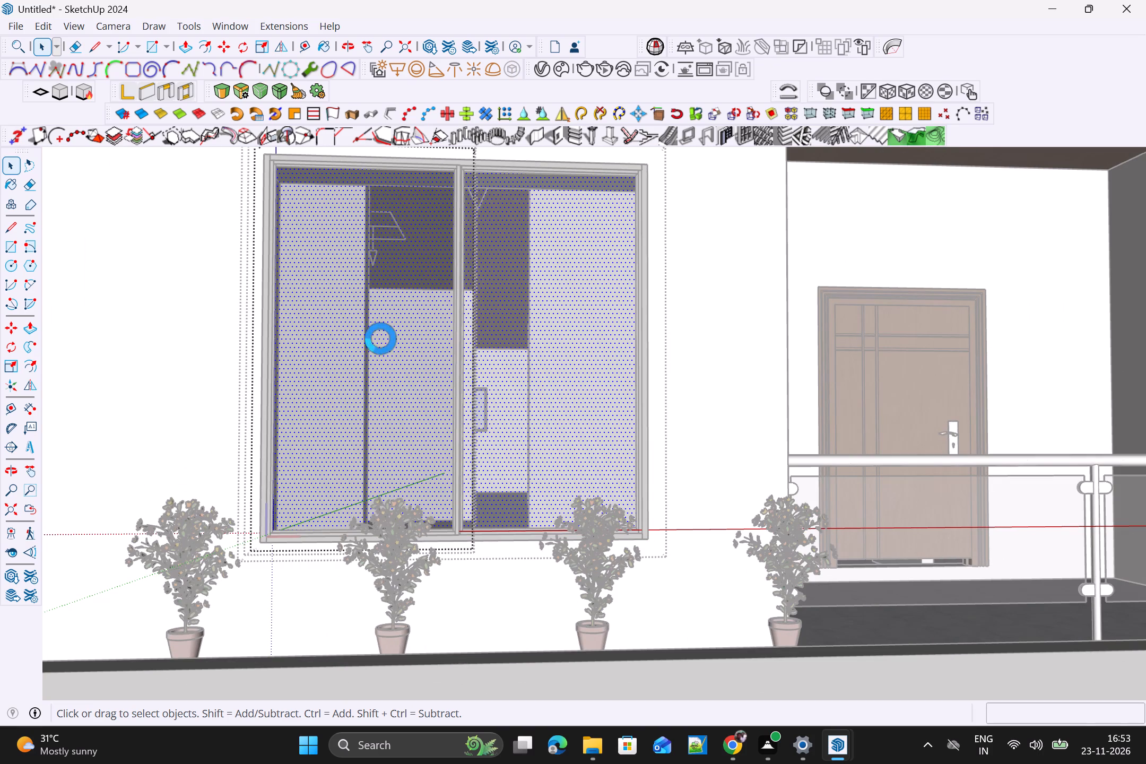
left_click(408, 341)
scroll(411, 363, "down", 15)
scroll(436, 559, "down", 6)
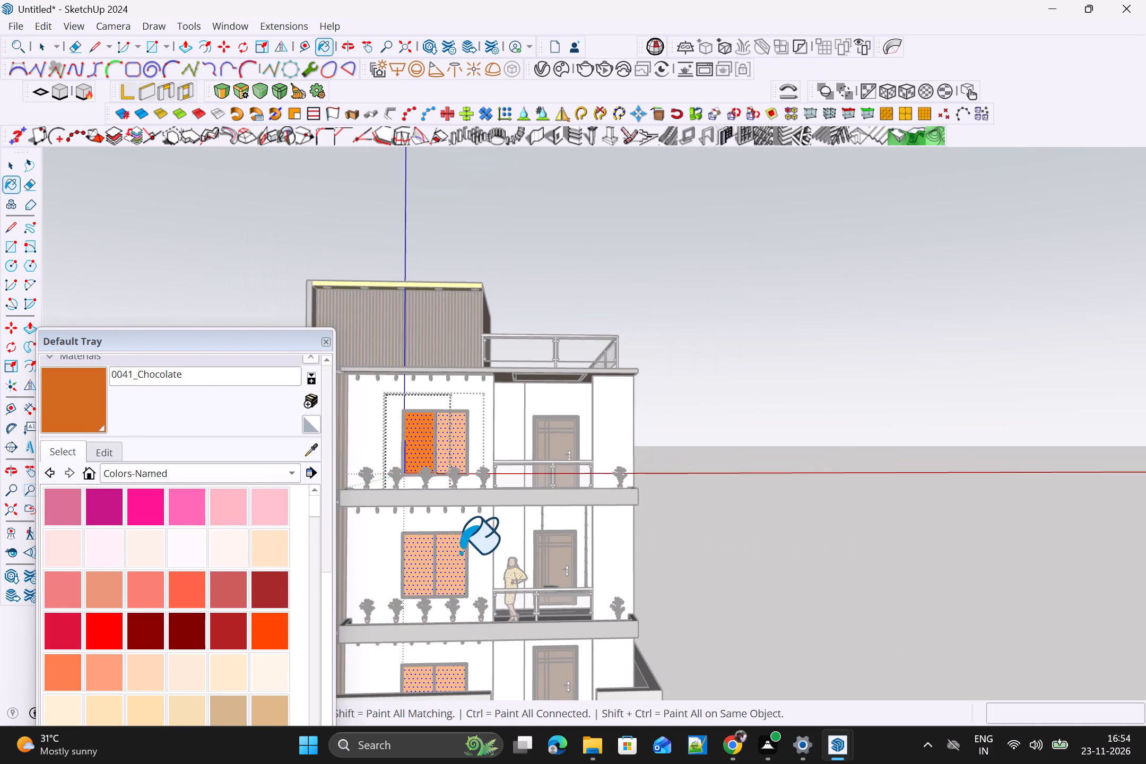
scroll(463, 554, "down", 2)
key("space")
left_click(319, 341)
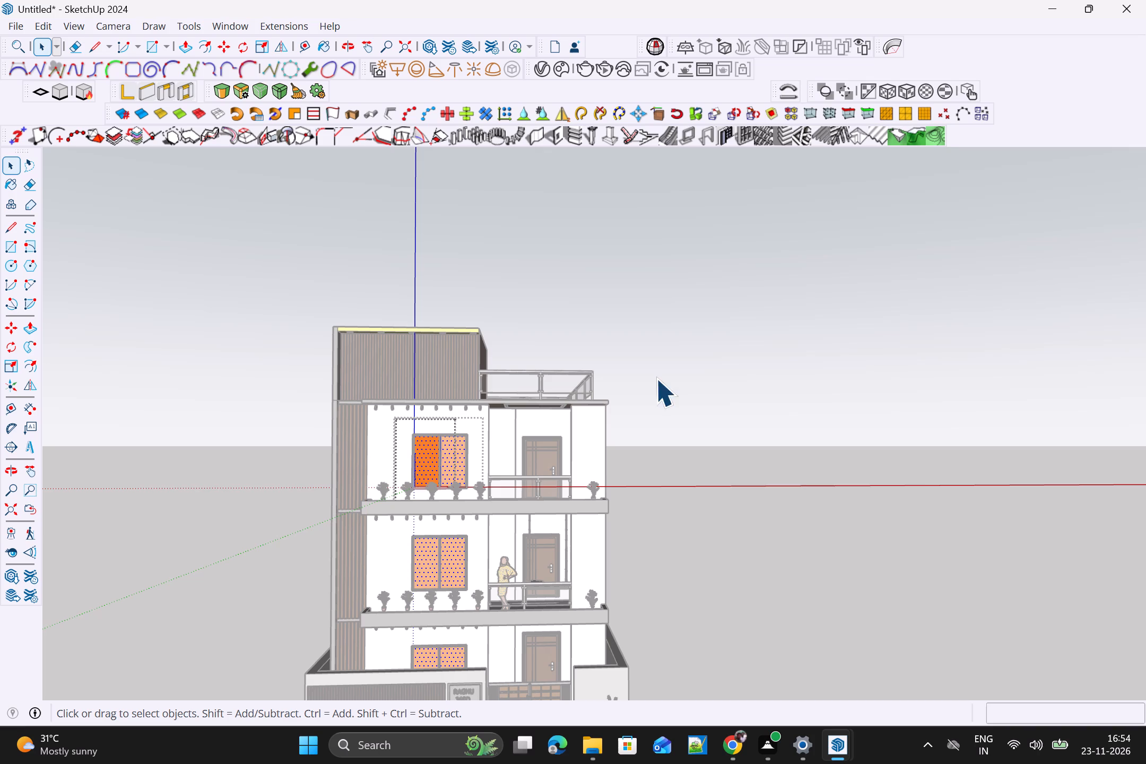
left_click(683, 378)
left_click(748, 438)
scroll(708, 525, "down", 4)
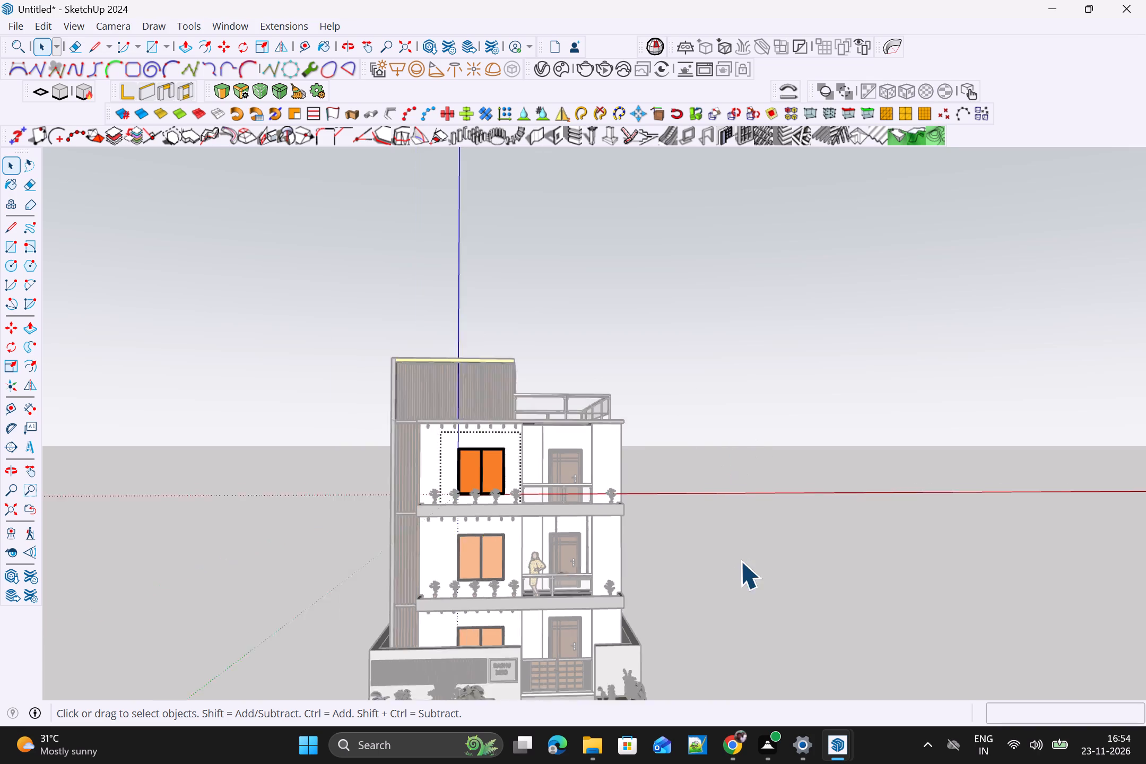
left_click(754, 572)
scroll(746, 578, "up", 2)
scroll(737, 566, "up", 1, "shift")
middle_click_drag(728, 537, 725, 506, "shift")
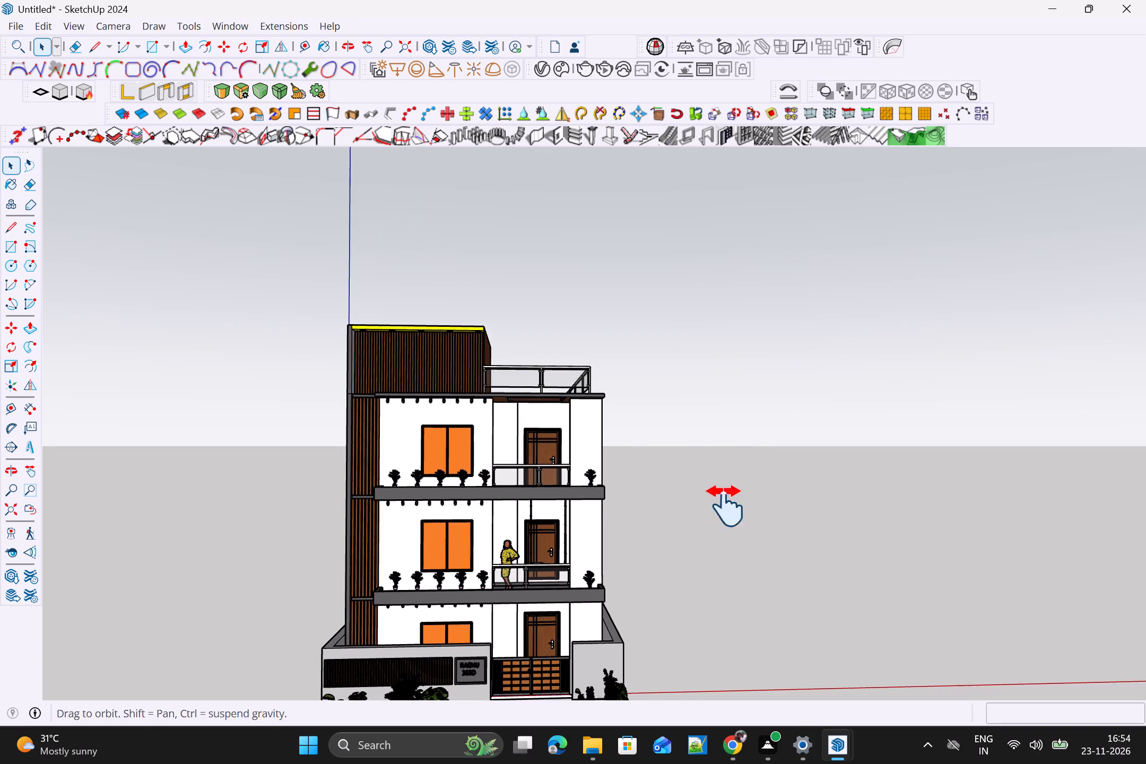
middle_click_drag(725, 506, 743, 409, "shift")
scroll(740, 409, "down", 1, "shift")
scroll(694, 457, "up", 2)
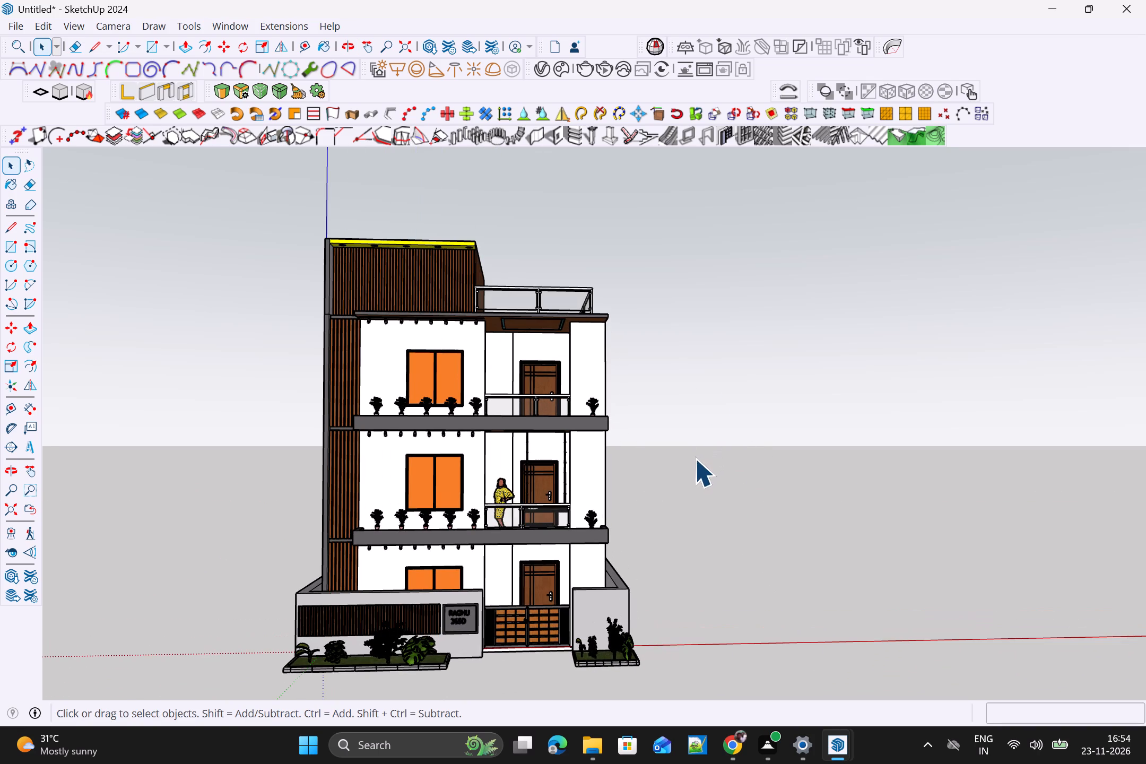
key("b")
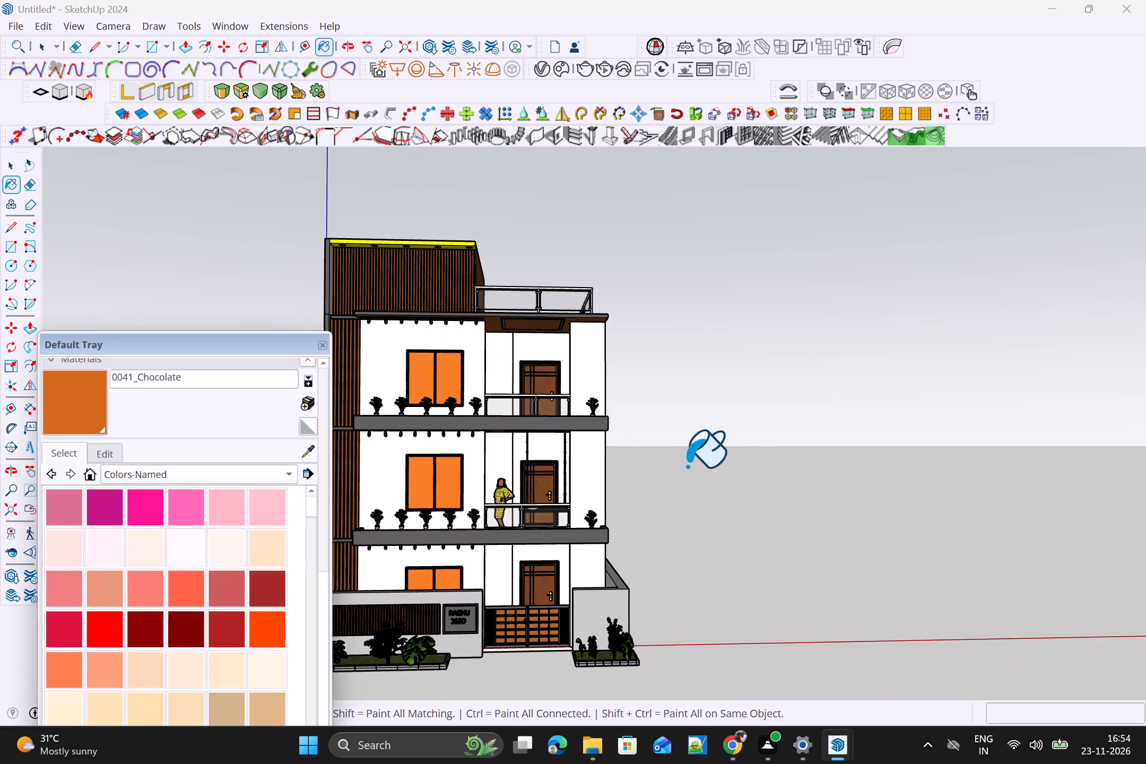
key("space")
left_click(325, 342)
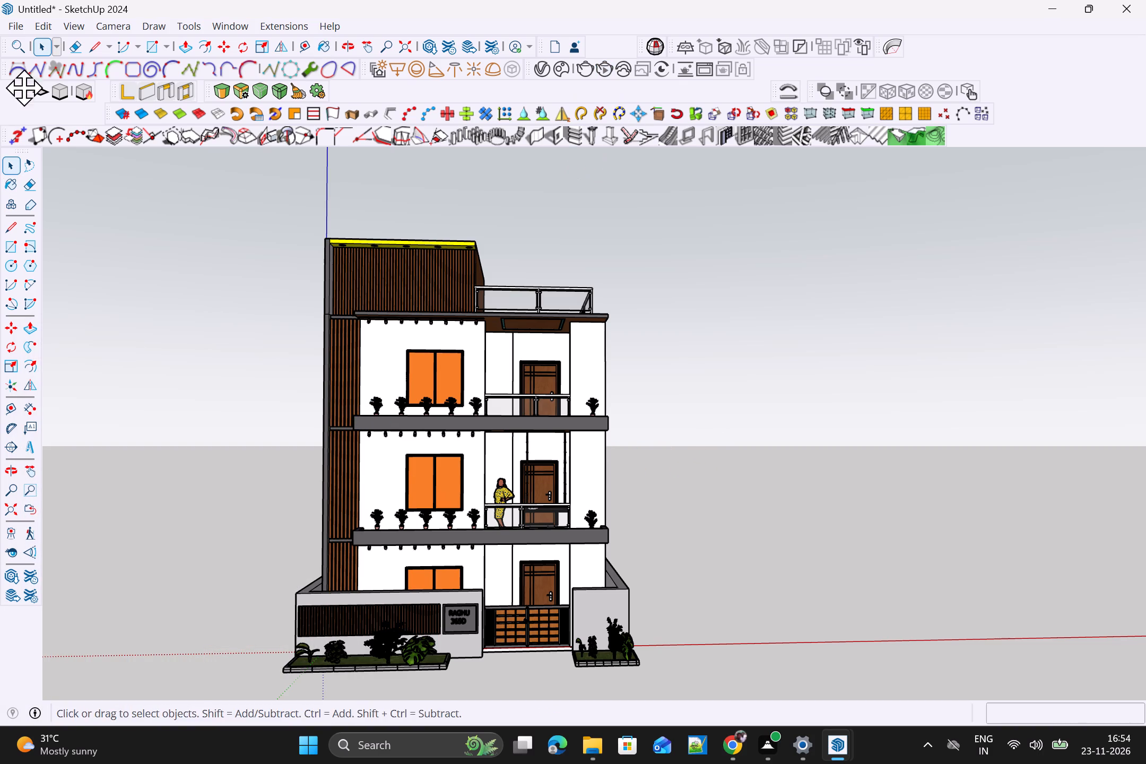
Set the intensity of Rectangle Light and Rectangle Light#1 to 500 in the V-Ray Asset Editor.
left_click(548, 65)
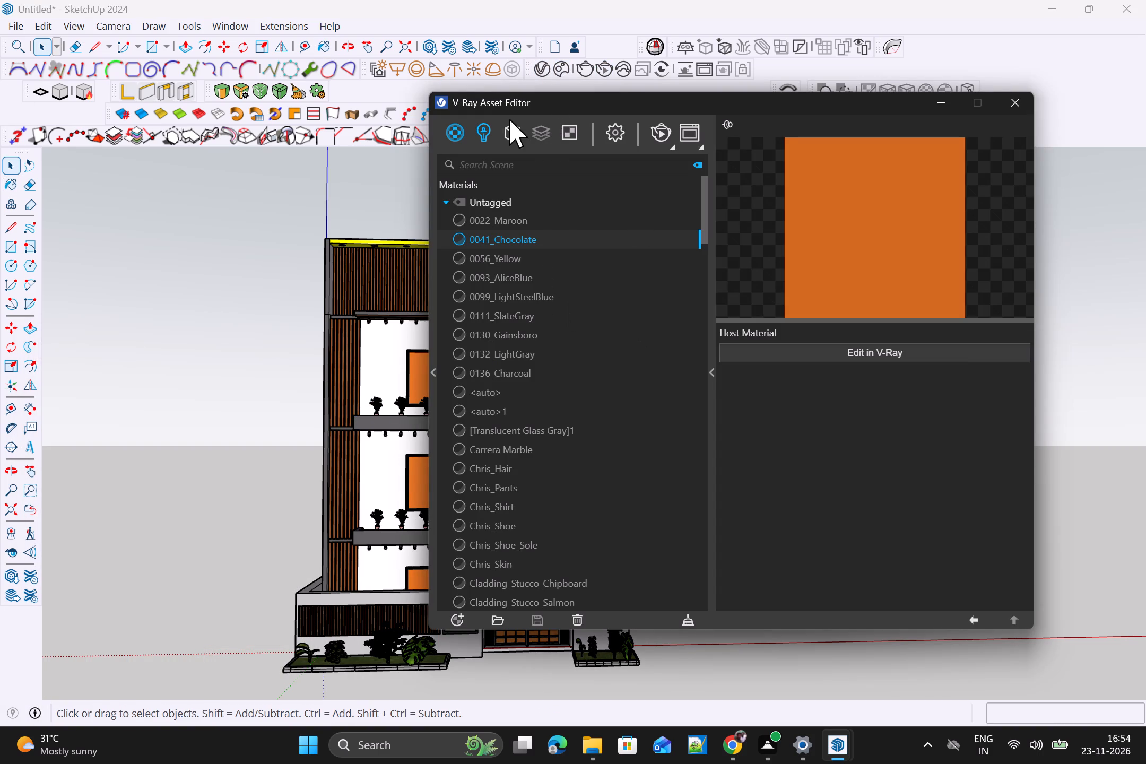
left_click(481, 127)
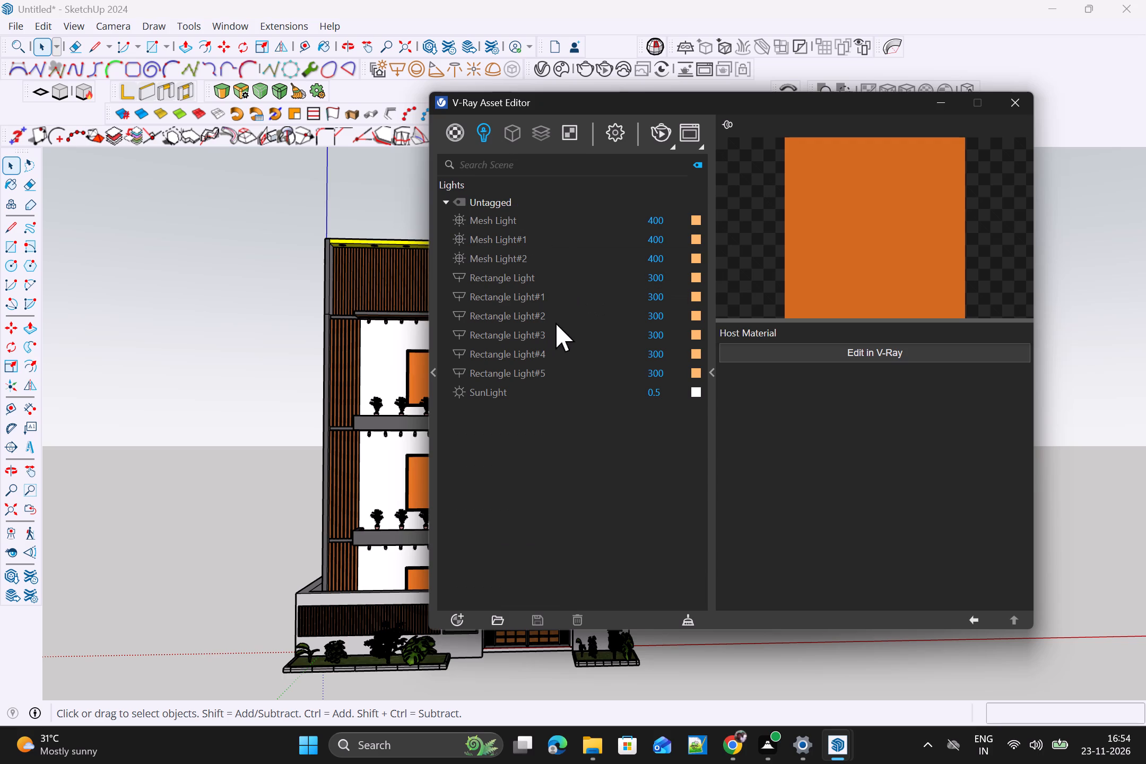
left_click(652, 277)
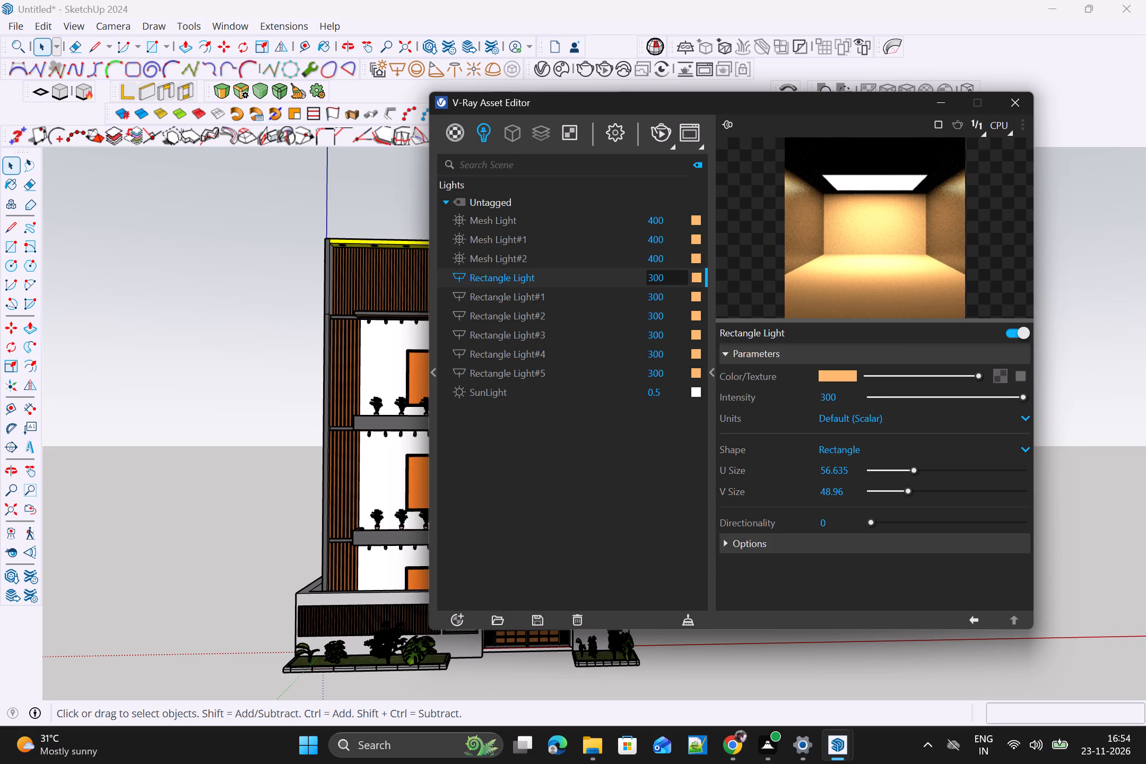
left_click(659, 272)
key("Left")
key("Left")
key("Right")
key("BackSpace")
key("BackSpace")
key("5")
left_click(651, 298)
key("BackSpace")
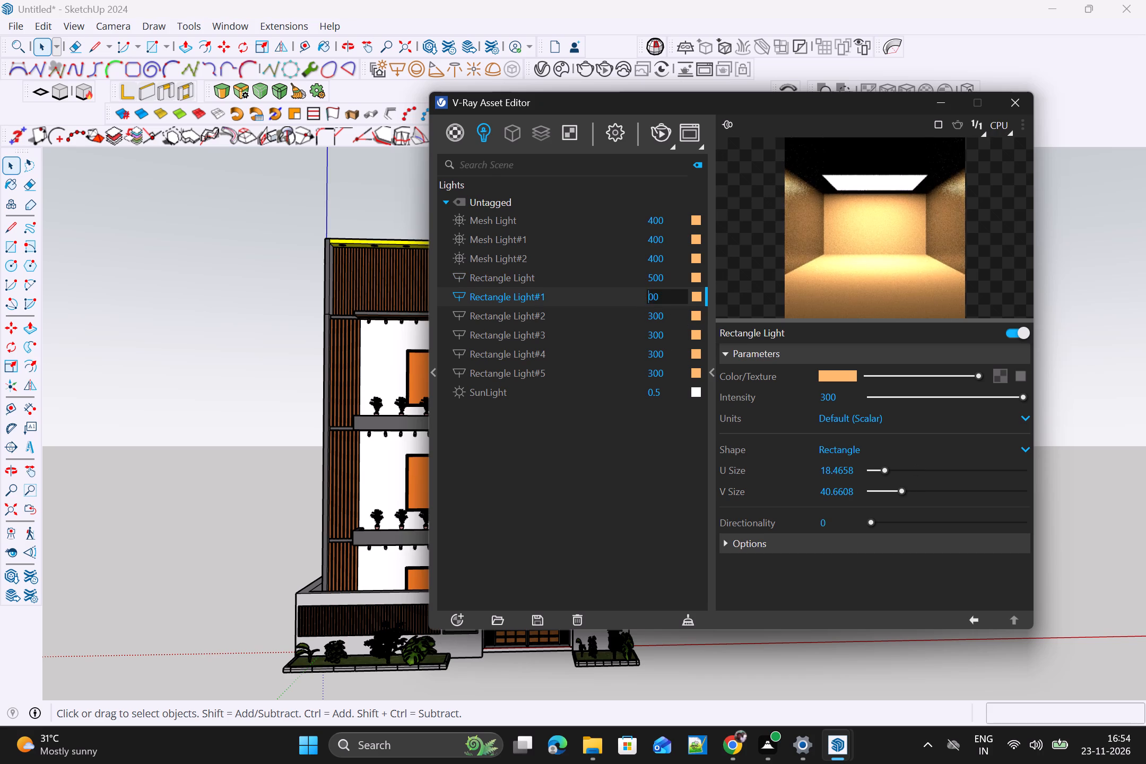
key("5")
Set the intensity of Rectangle Light#2, #3, #4 and #5 to 500 and close the V-Ray Asset Editor.
left_click(655, 310)
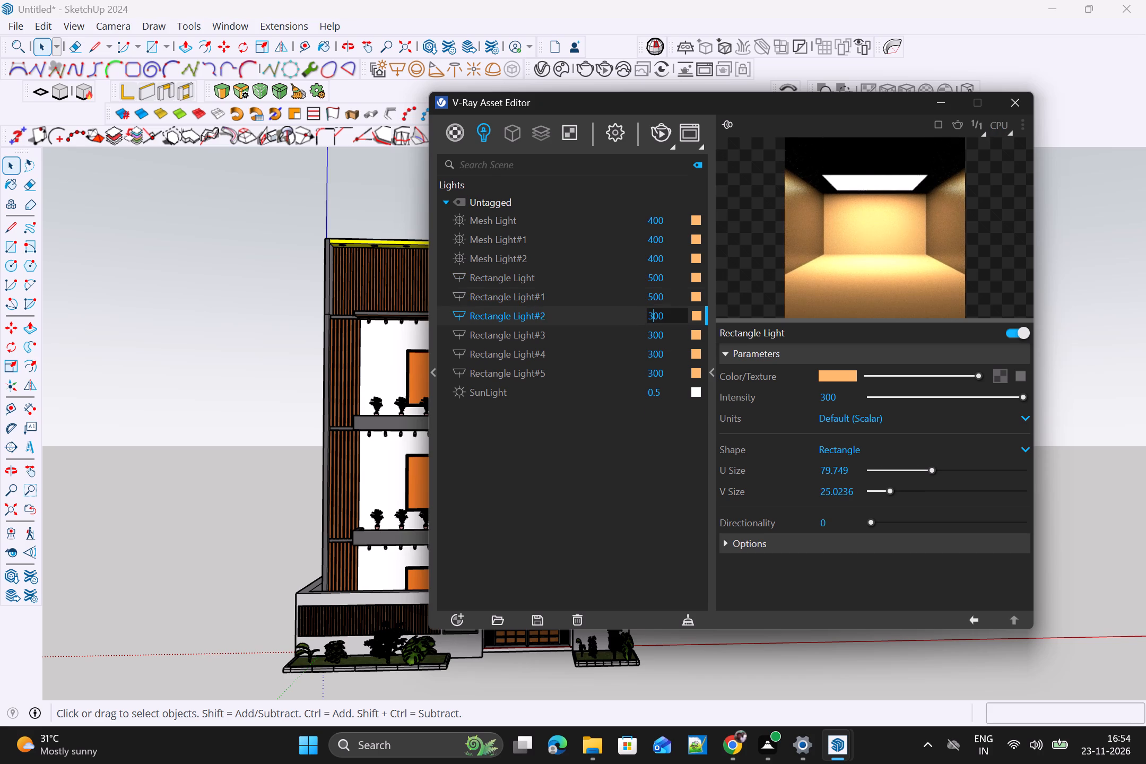
key("BackSpace")
key("5")
left_click(652, 338)
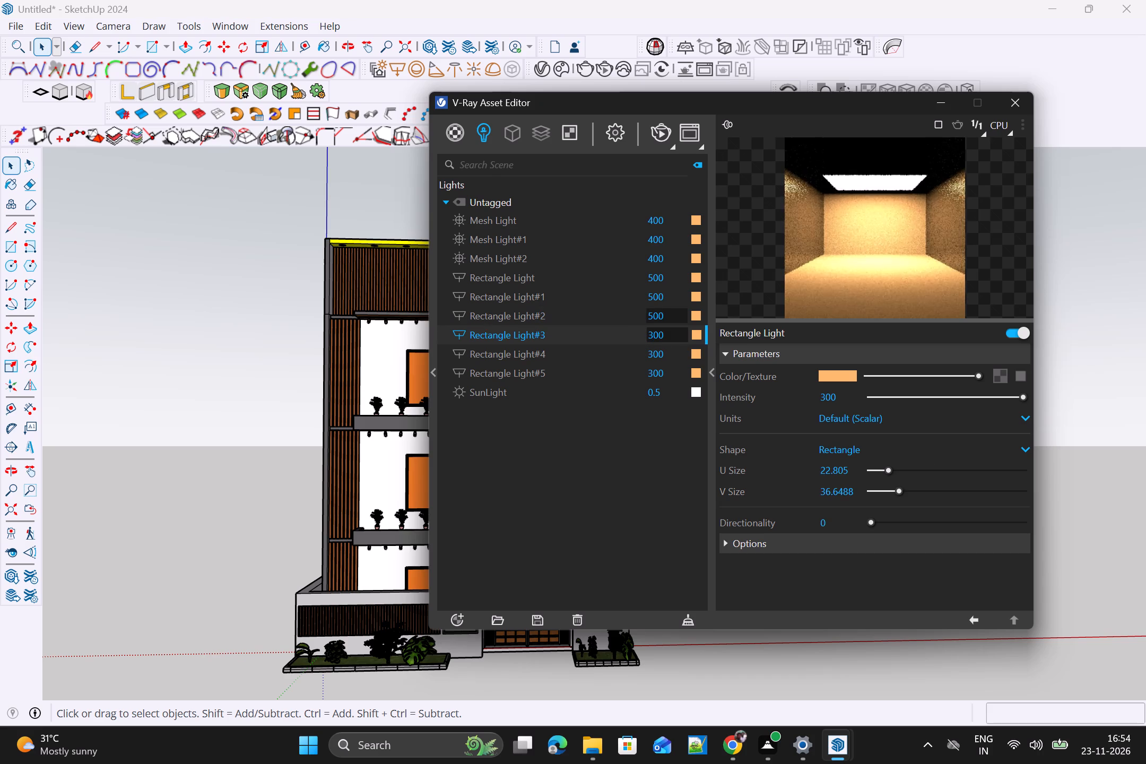
key("BackSpace")
key("5")
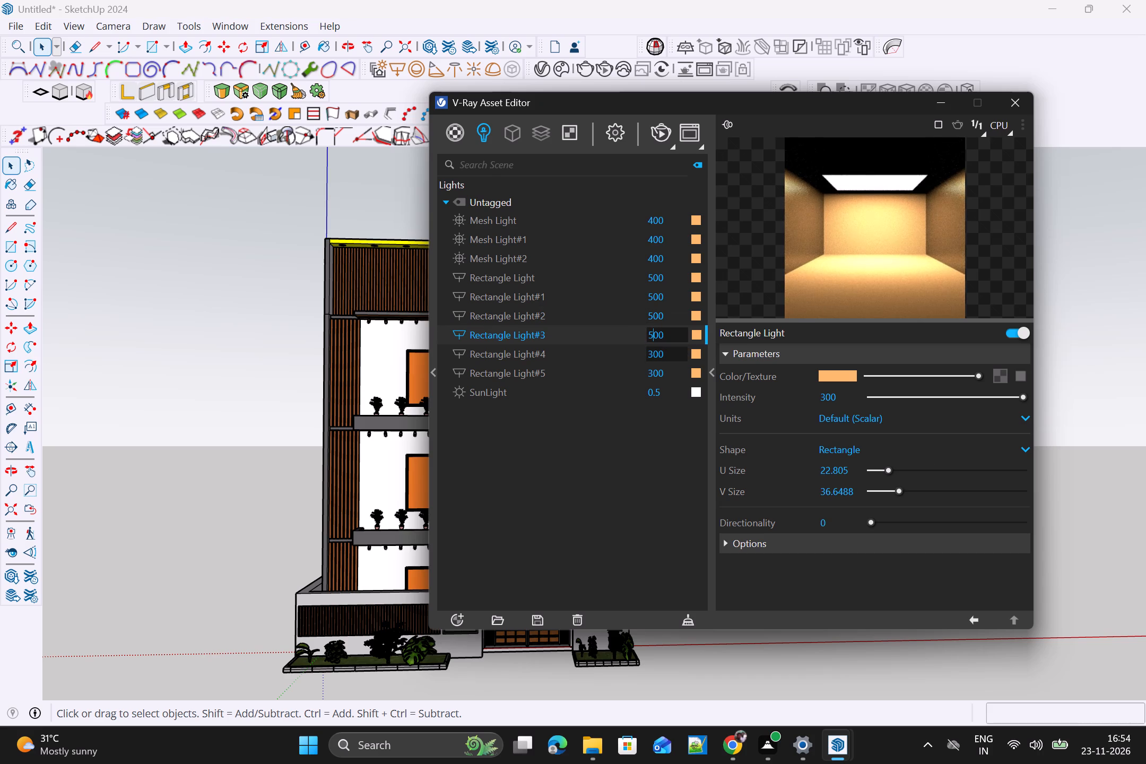
left_click(653, 350)
key("BackSpace")
key("5")
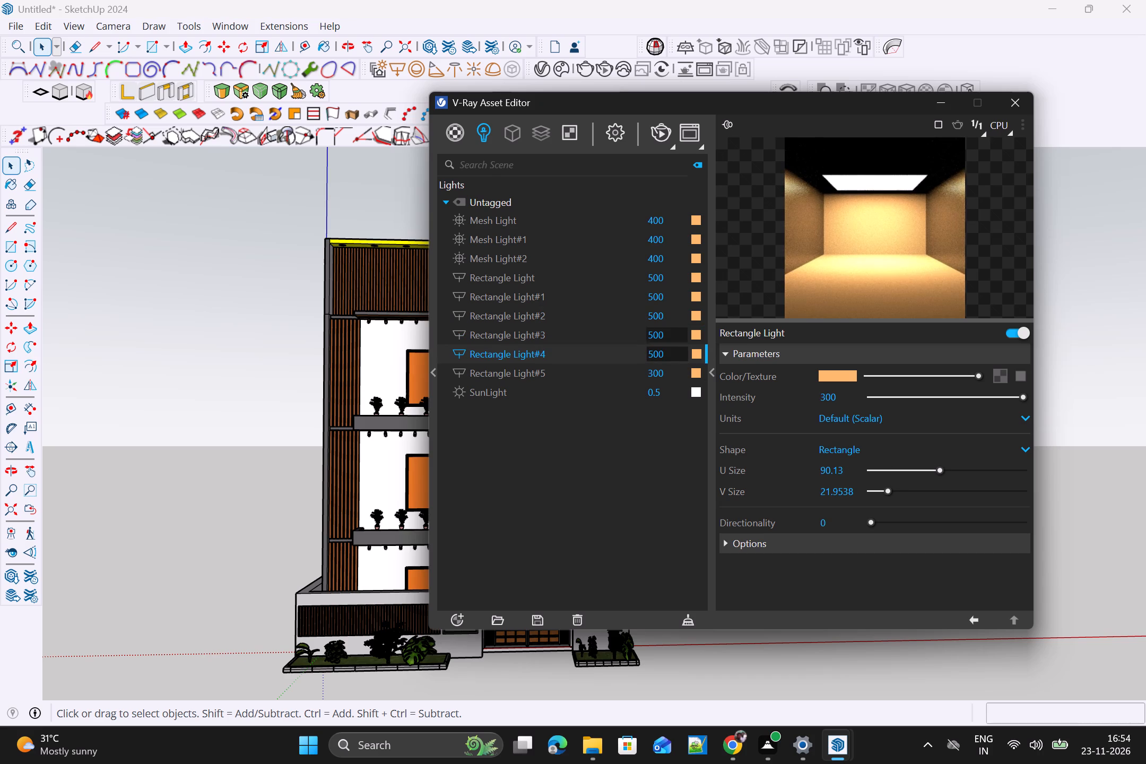
left_click(654, 375)
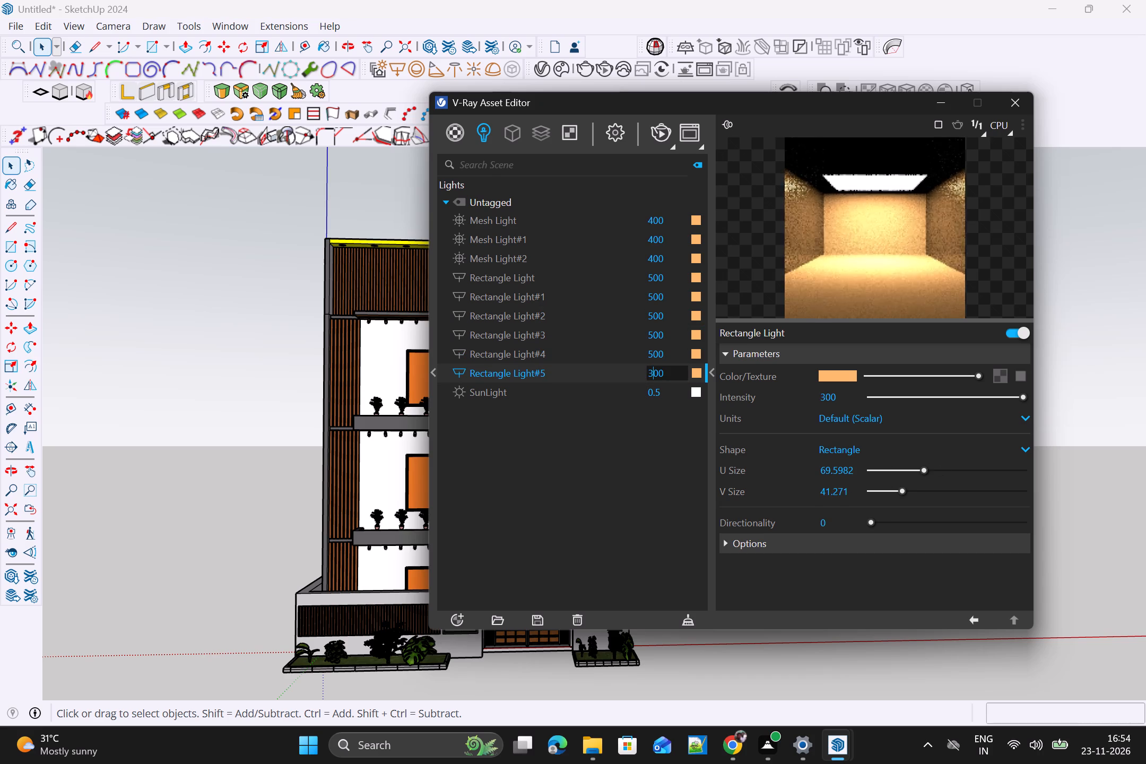
key("BackSpace")
key("5")
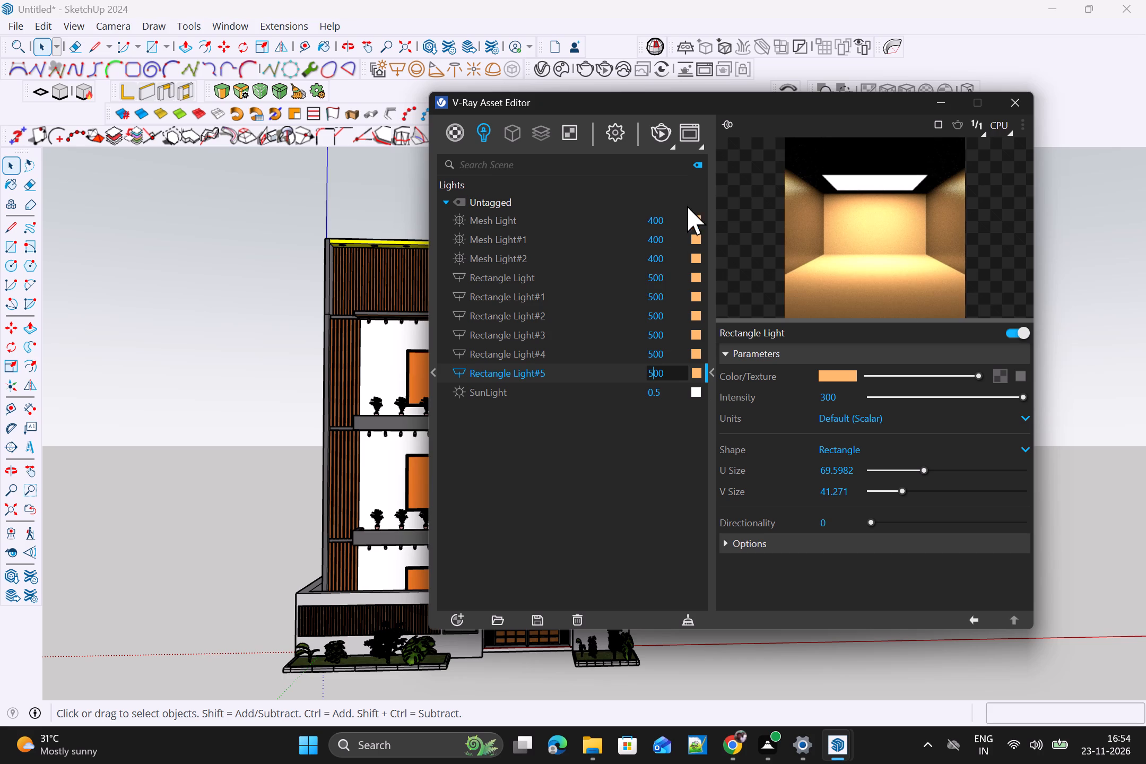
left_click(1011, 108)
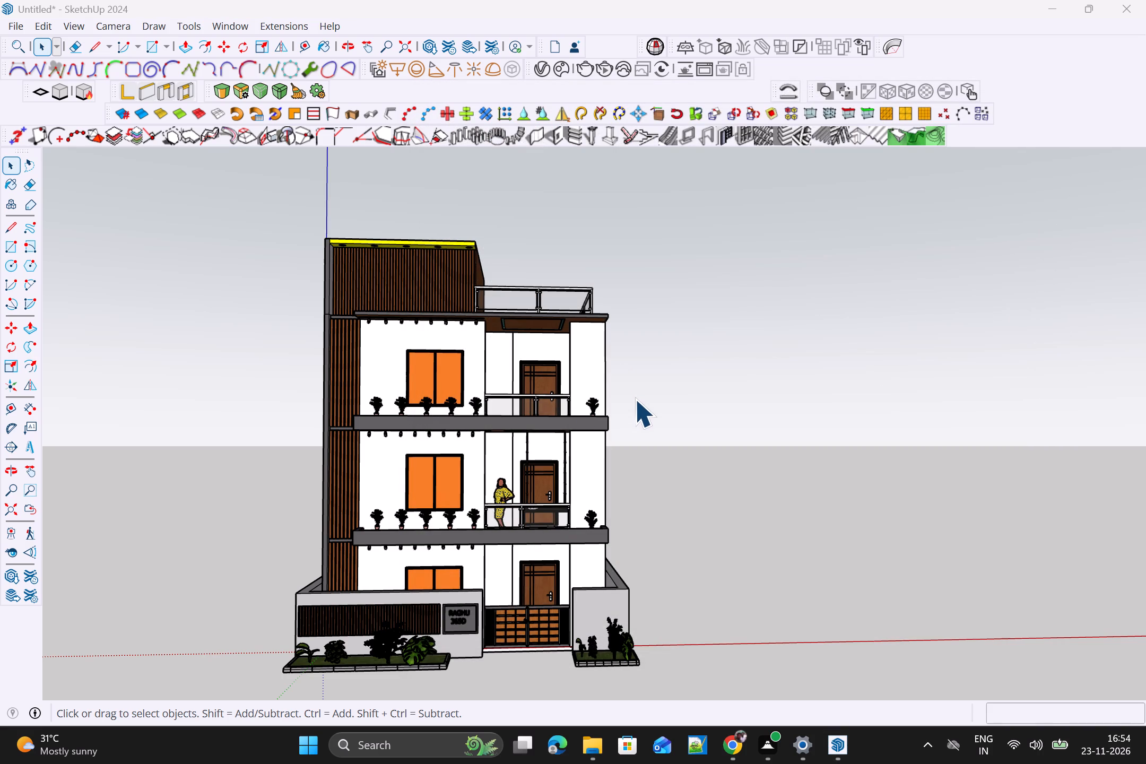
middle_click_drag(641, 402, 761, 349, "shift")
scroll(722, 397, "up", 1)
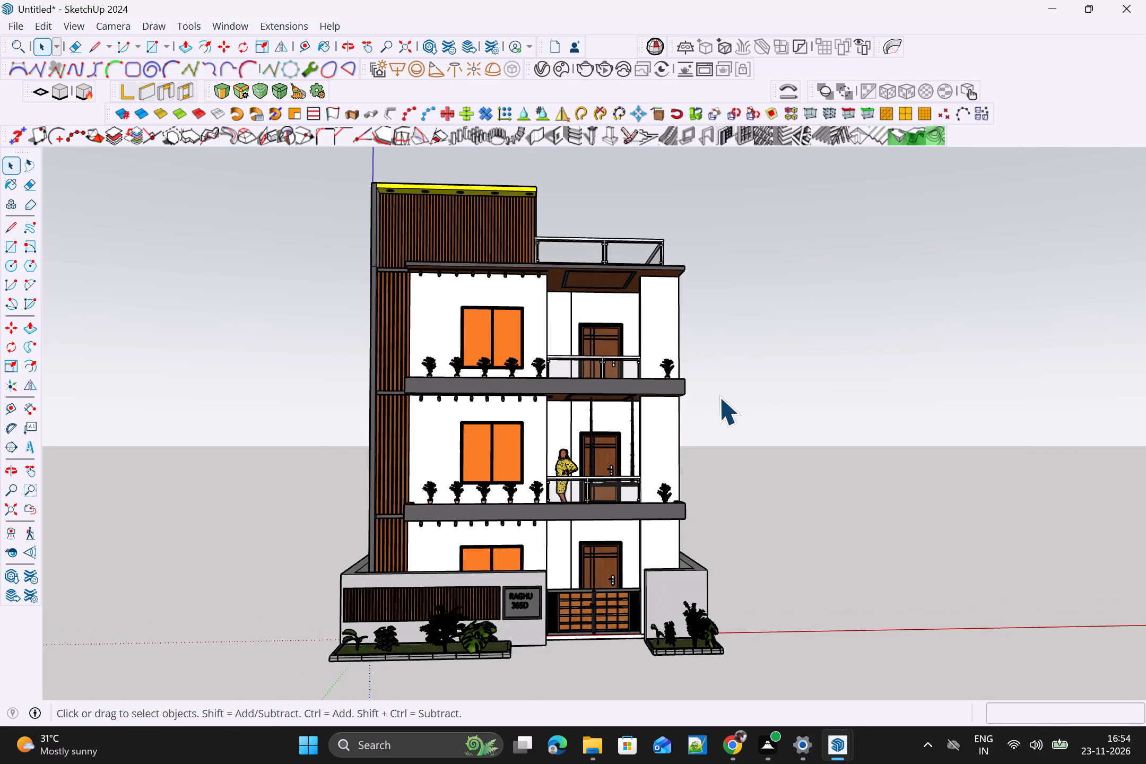
Render the house facade in V-Ray with the brighter rectangle lights and inspect the render up close.
scroll(718, 397, "up", 1)
scroll(716, 399, "down", 1)
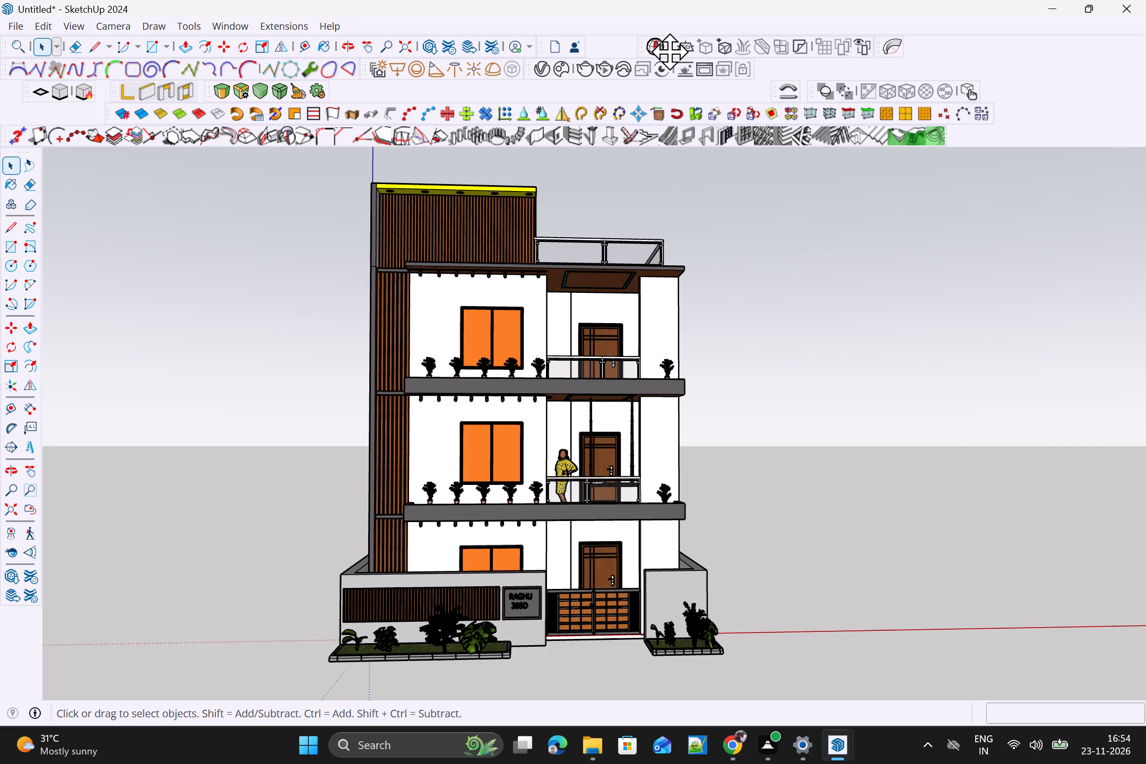
left_click(604, 73)
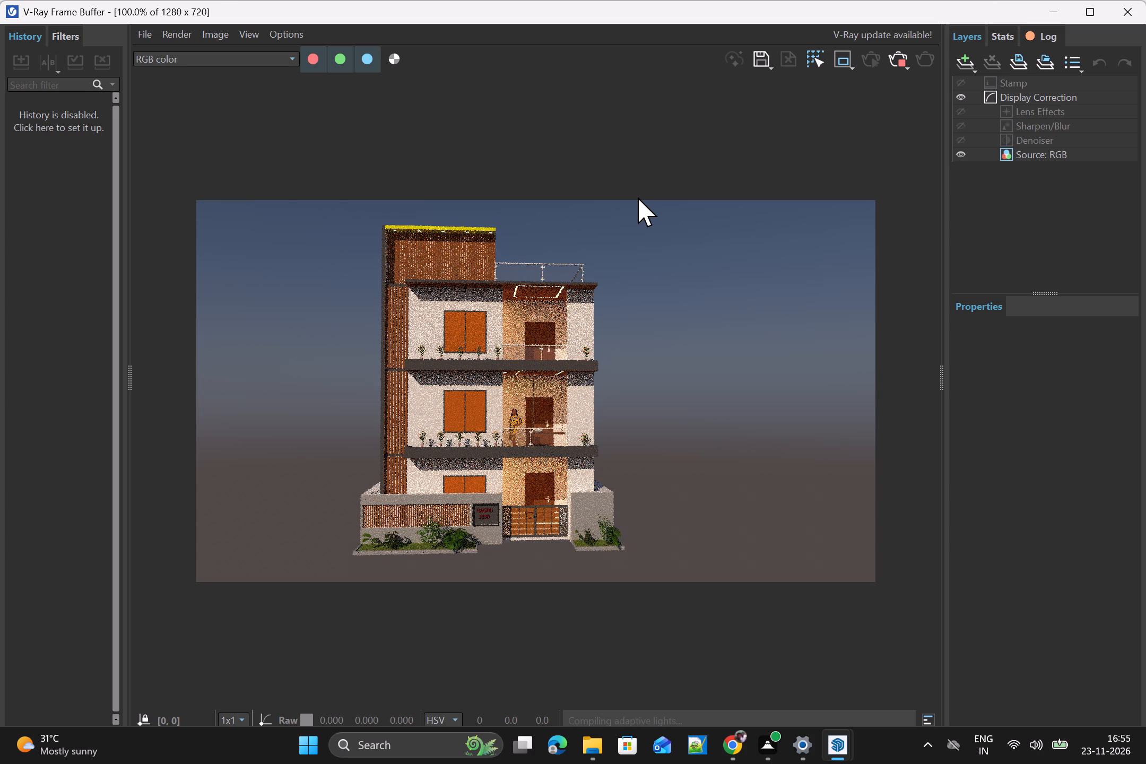
scroll(638, 197, "up", 1)
scroll(638, 197, "down", 2)
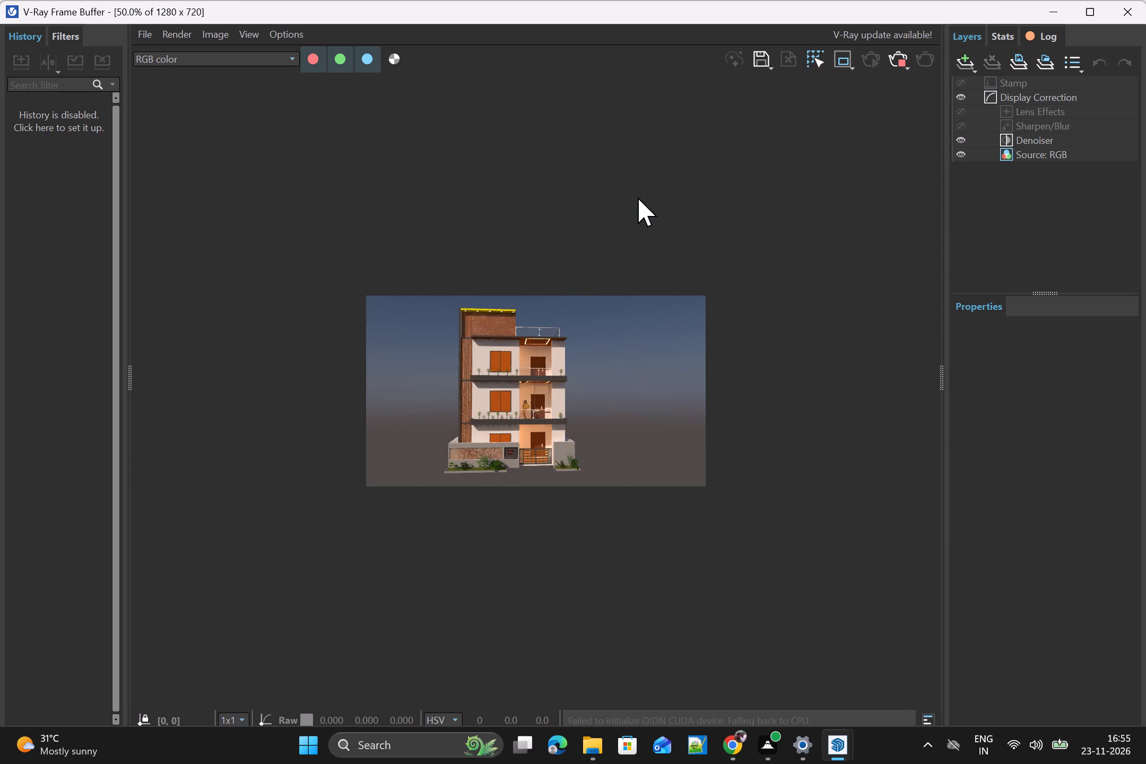
scroll(638, 197, "up", 1)
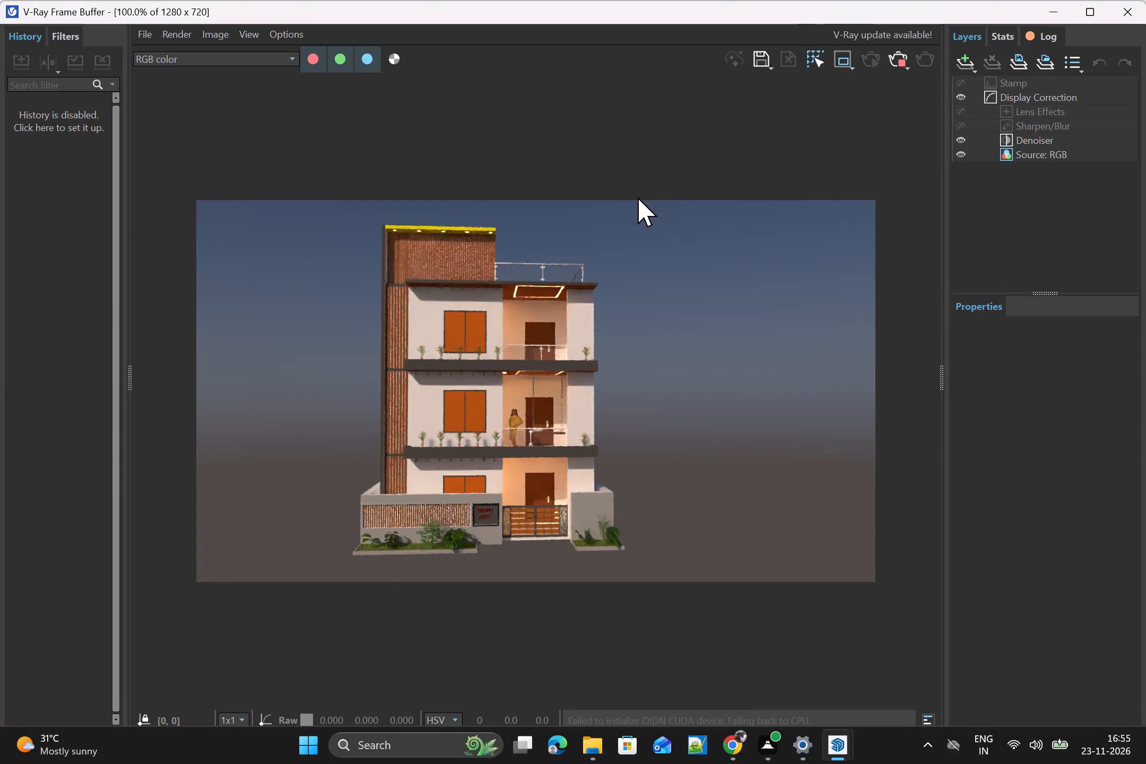
scroll(638, 197, "up", 1)
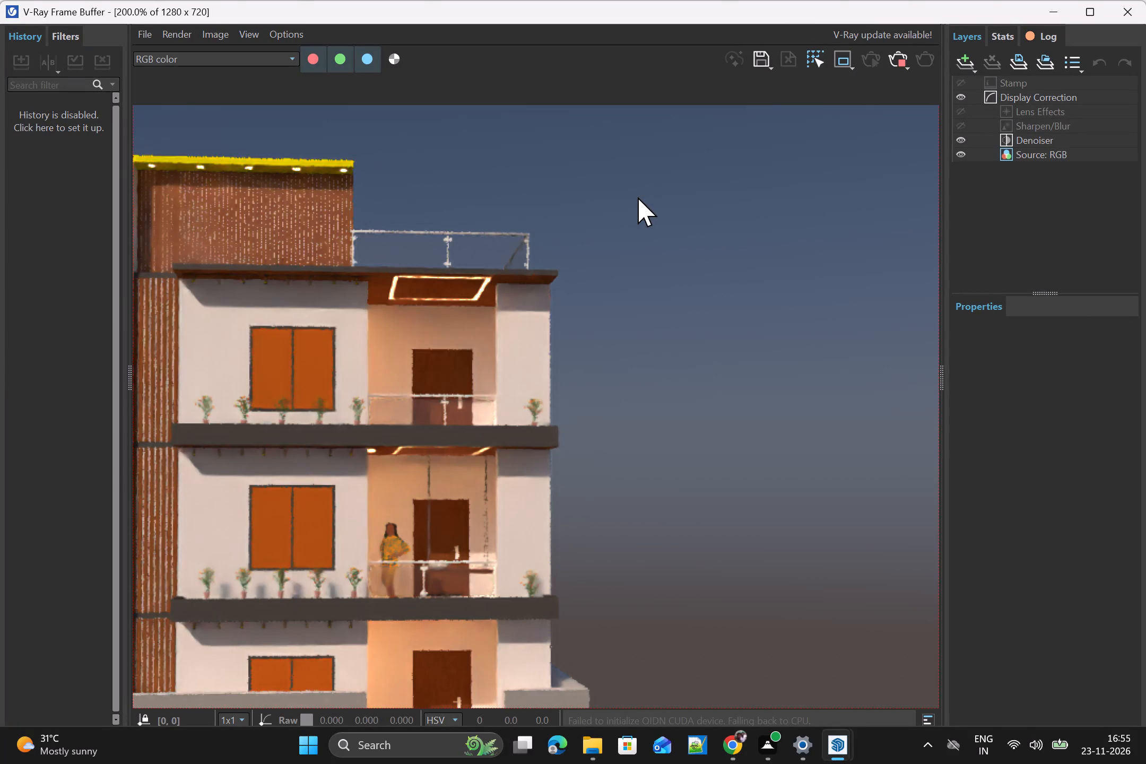
scroll(638, 197, "down", 1)
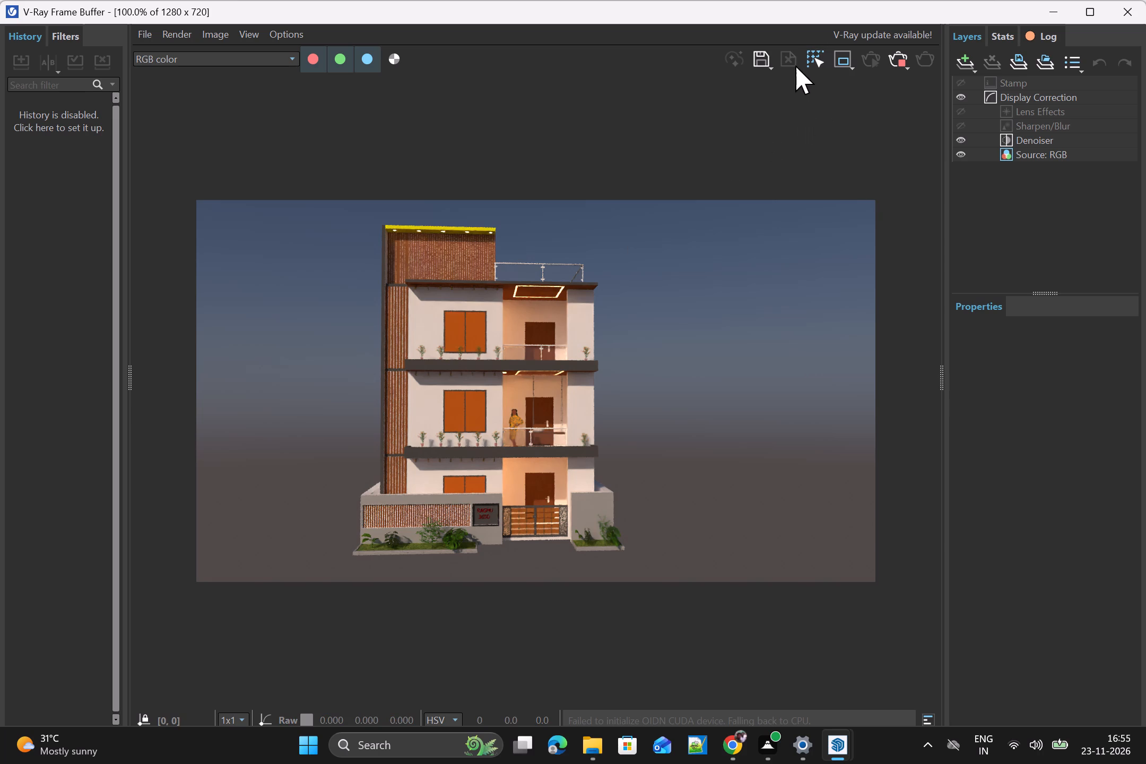
Start saving the rendered image, choosing JPEG as the file type and the FUJI SKETCHUP folder.
left_click(776, 67)
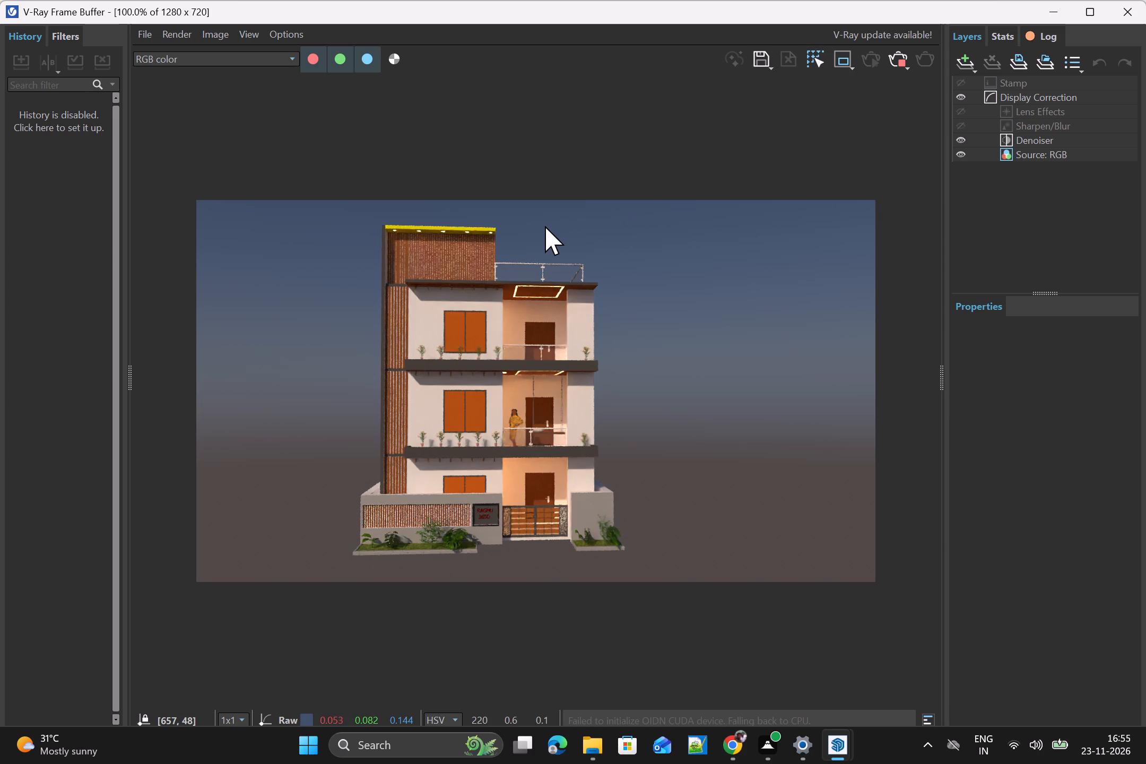
left_click(770, 66)
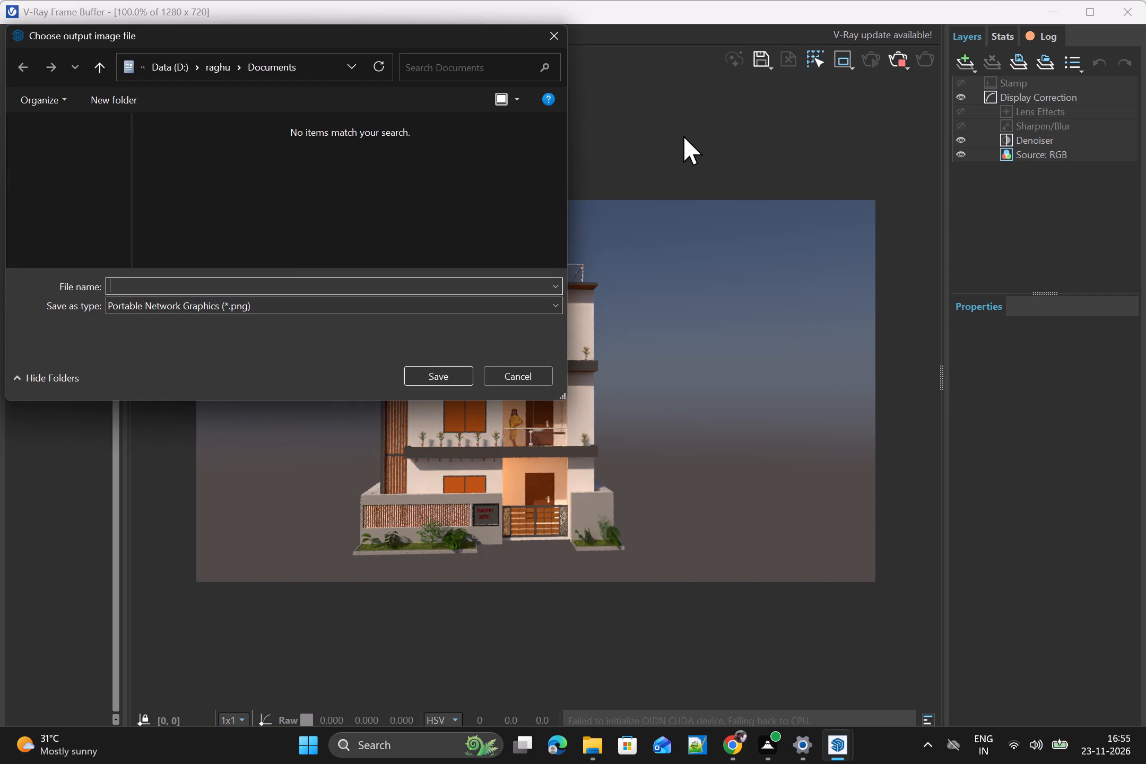
left_click(137, 300)
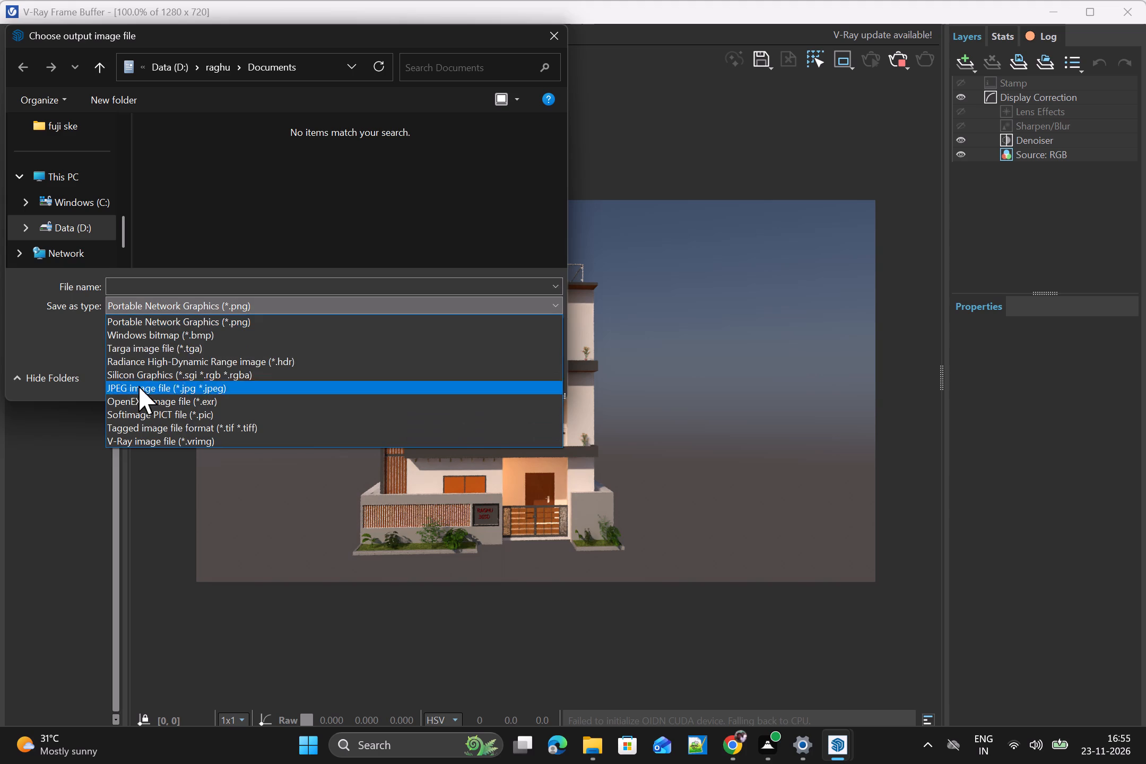
left_click(143, 385)
scroll(83, 173, "up", 2)
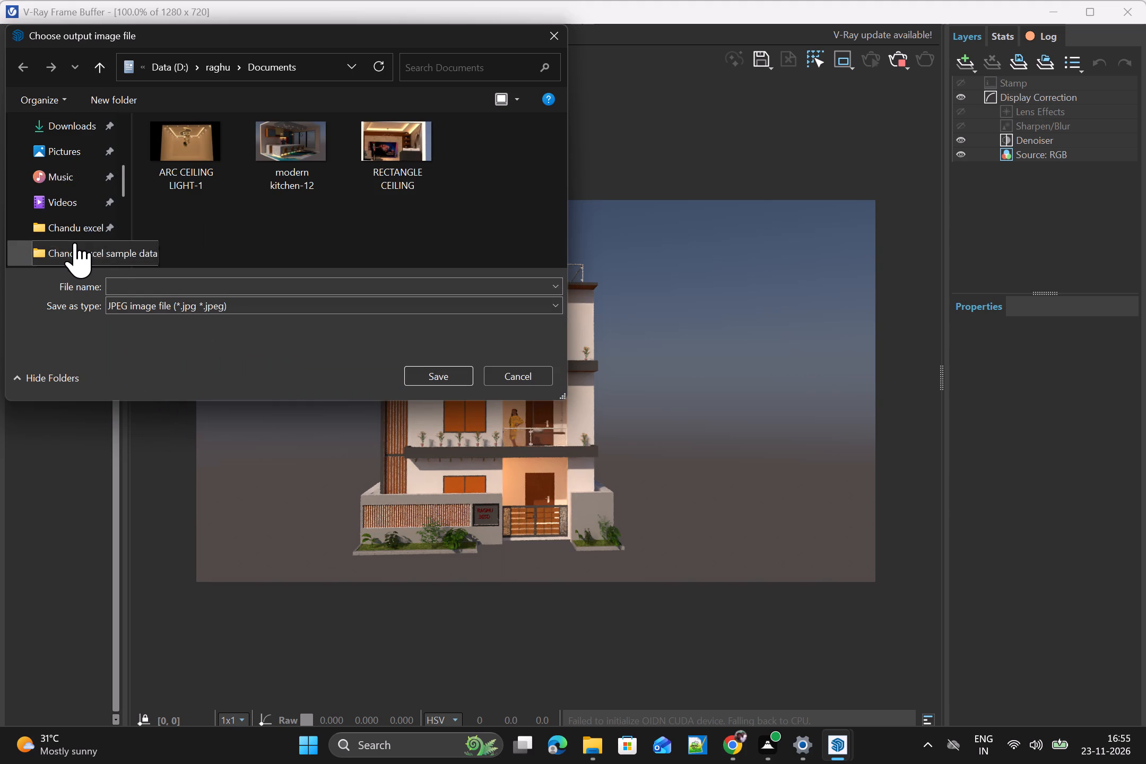
scroll(75, 247, "down", 1)
left_click(85, 176)
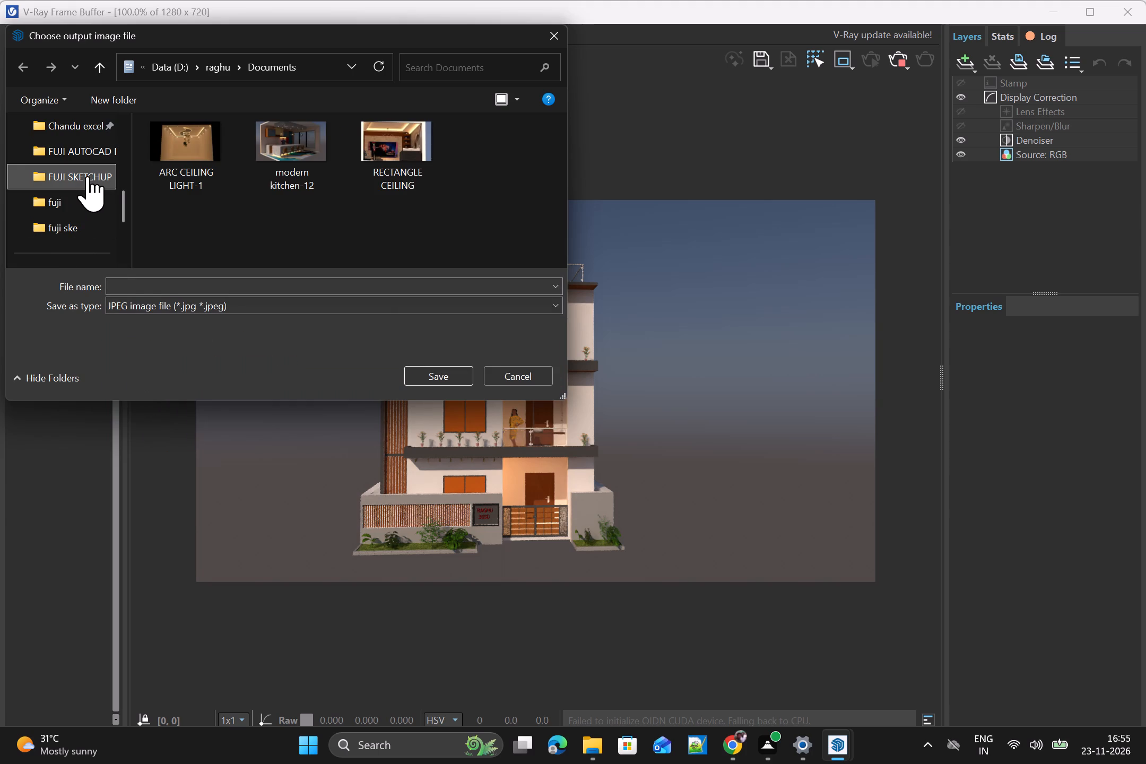
Name the output image FRONT ELEVATION HOUSE PLAN and save it in the Downloads folder.
left_click(162, 287)
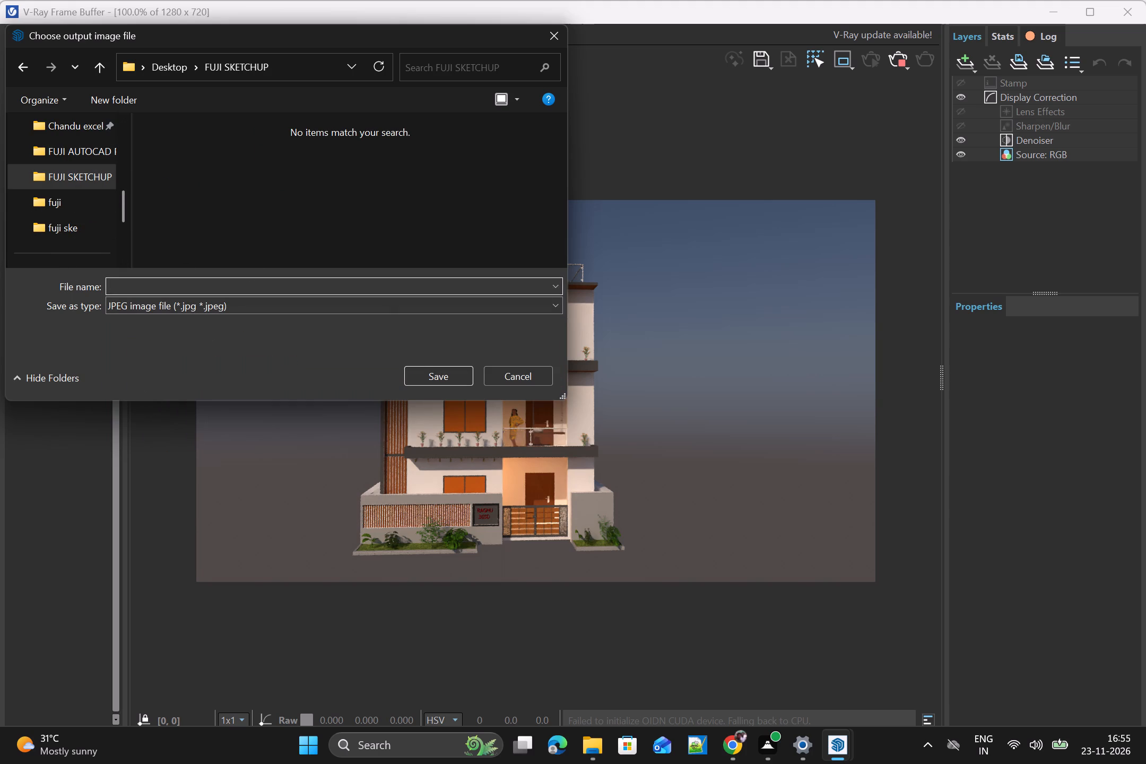
key("BackSpace")
key("BackSpace")
key("BackSpace")
key("r")
key("e")
key("BackSpace")
key("BackSpace")
key("BackSpace")
type("FRONT ELE")
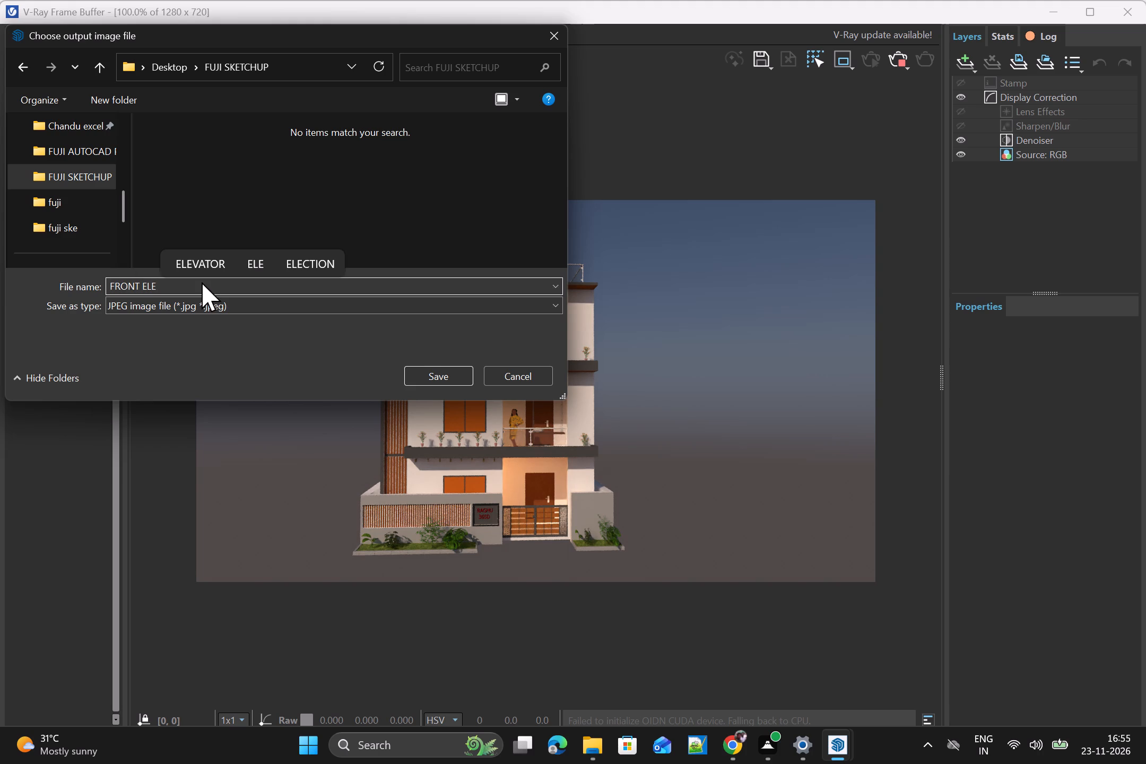
type("VATIO")
type("N HOUE")
key("BackSpace")
key("r")
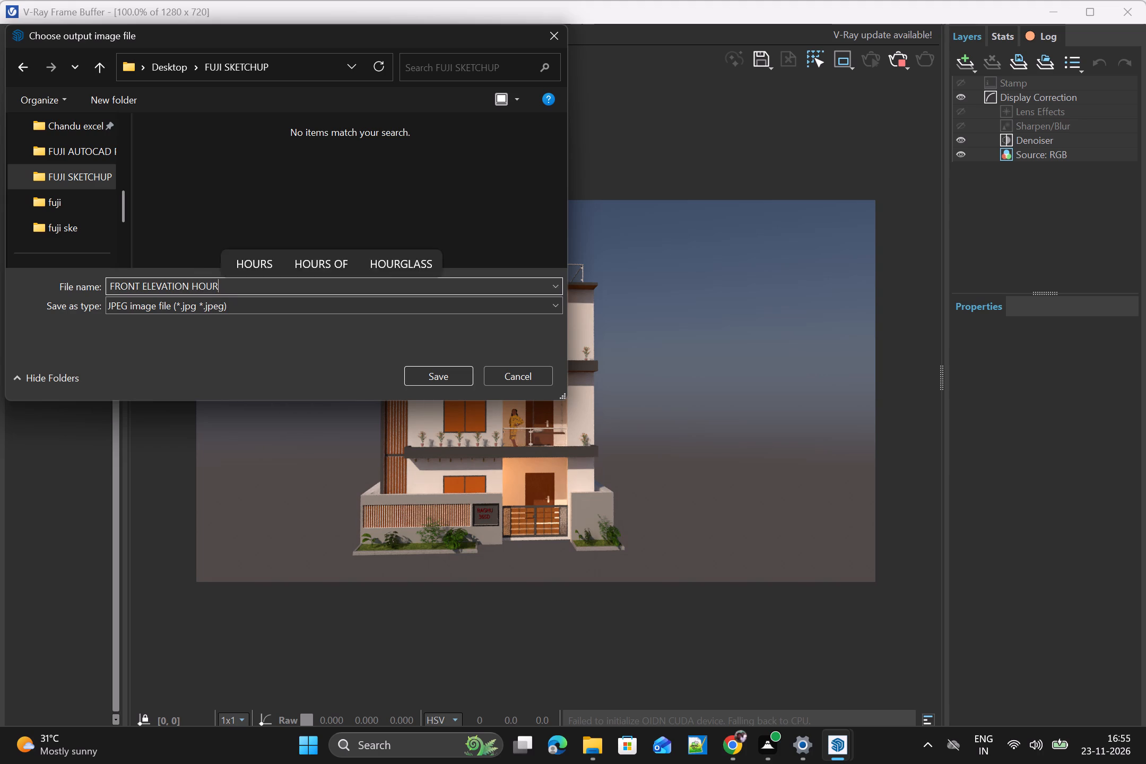
key("BackSpace")
type("SE PLAN")
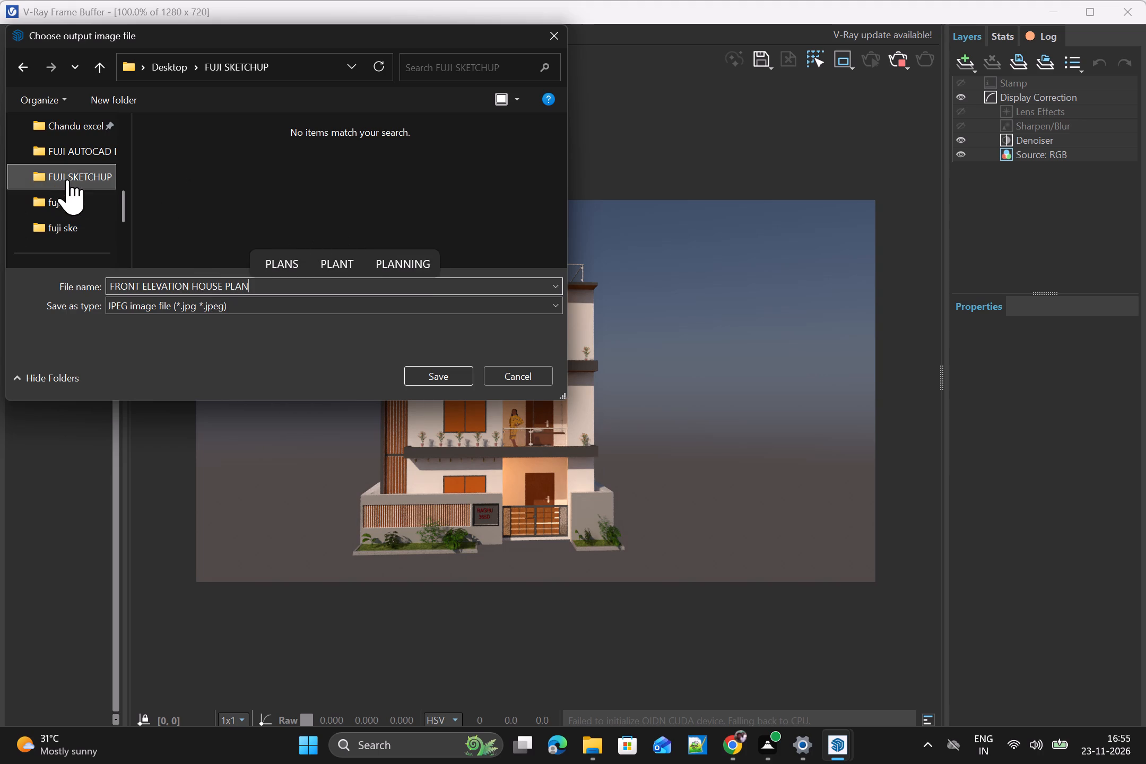
scroll(72, 162, "up", 1)
left_click(83, 127)
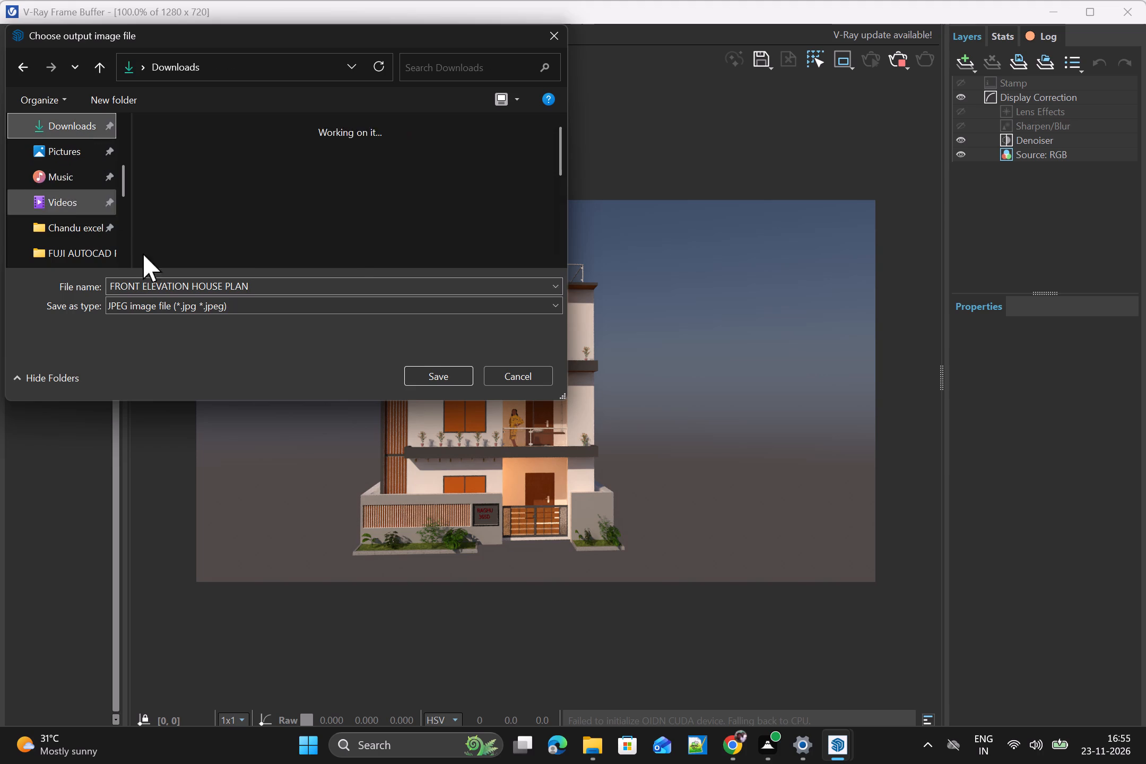
left_click(423, 374)
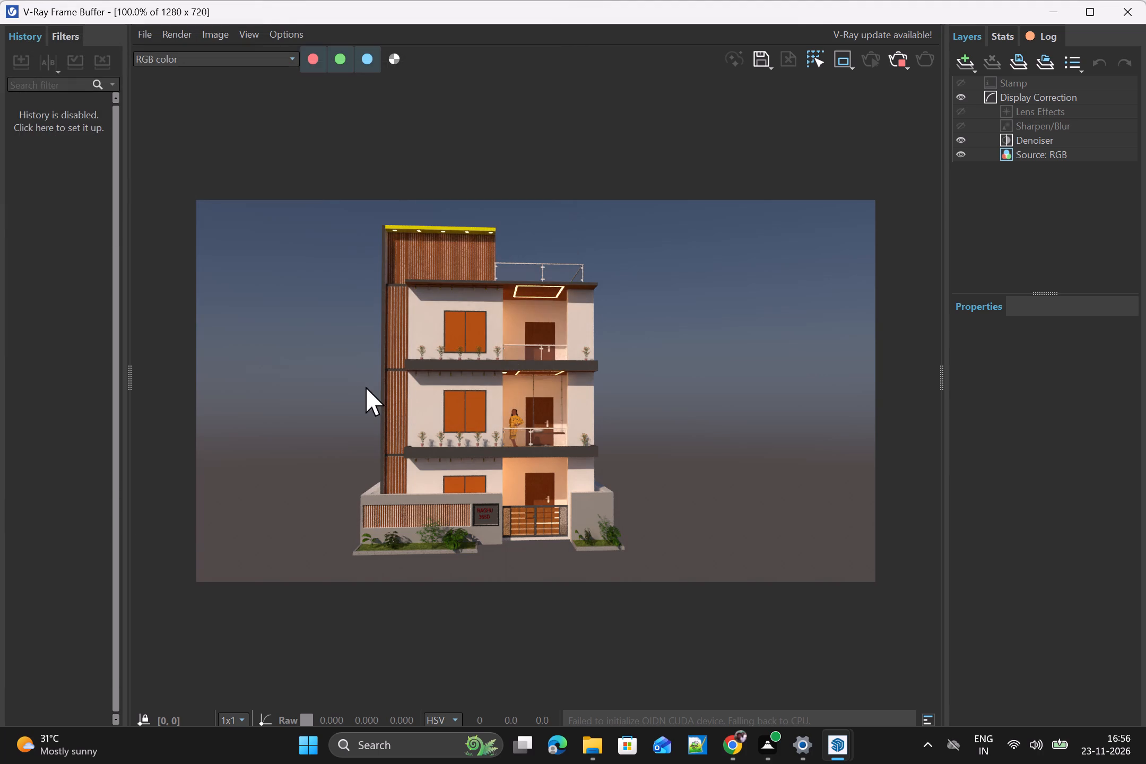
Stop the running render and close the V-Ray Frame Buffer.
left_click(902, 58)
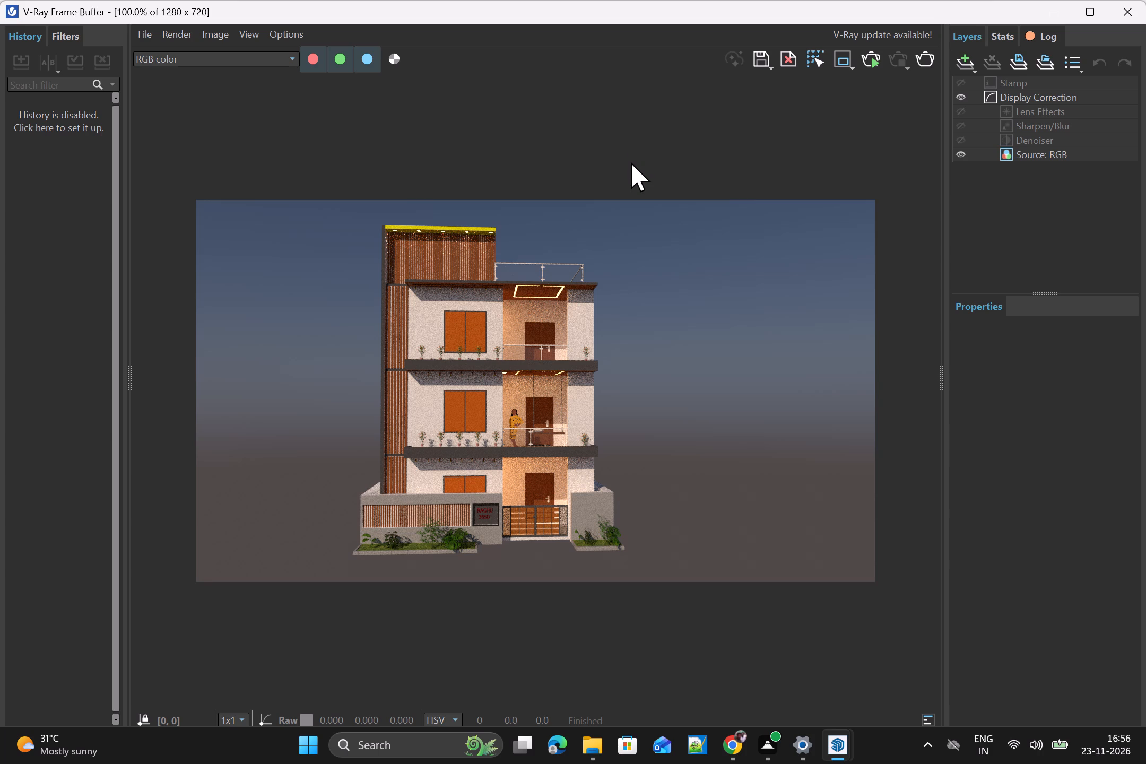
left_click(1140, 3)
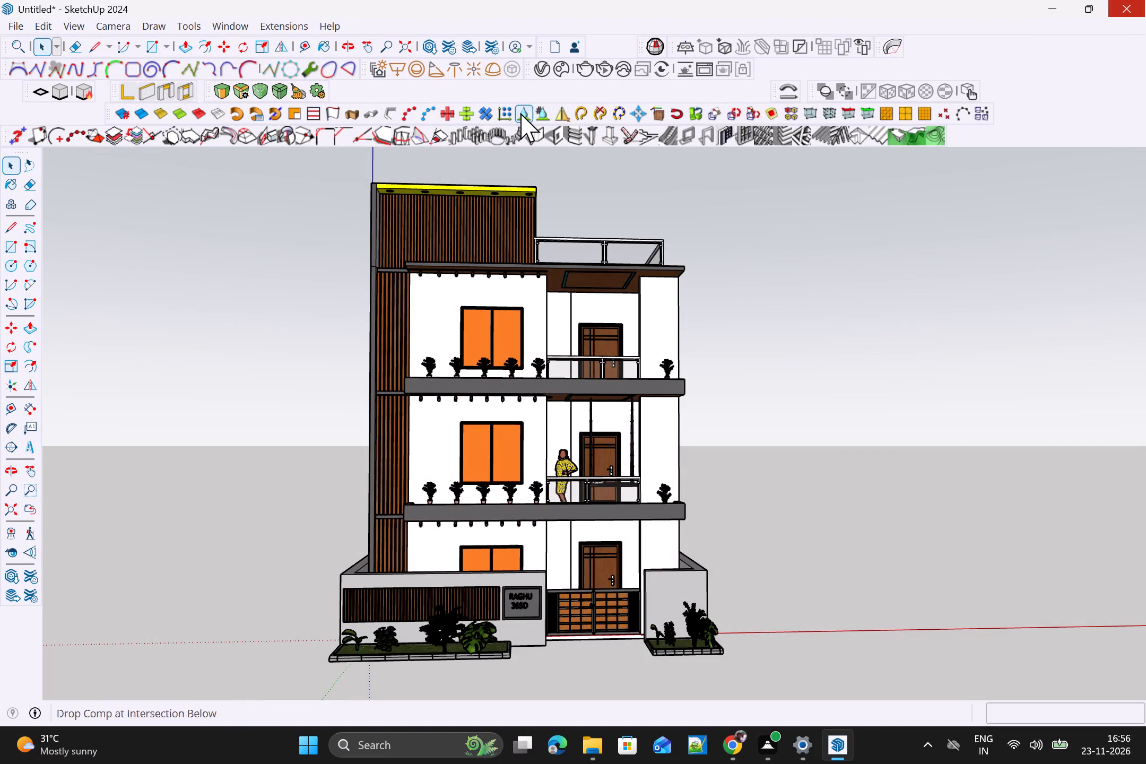
Set the SunLight intensity to 0 in the V-Ray Asset Editor and close the editor.
left_click(548, 68)
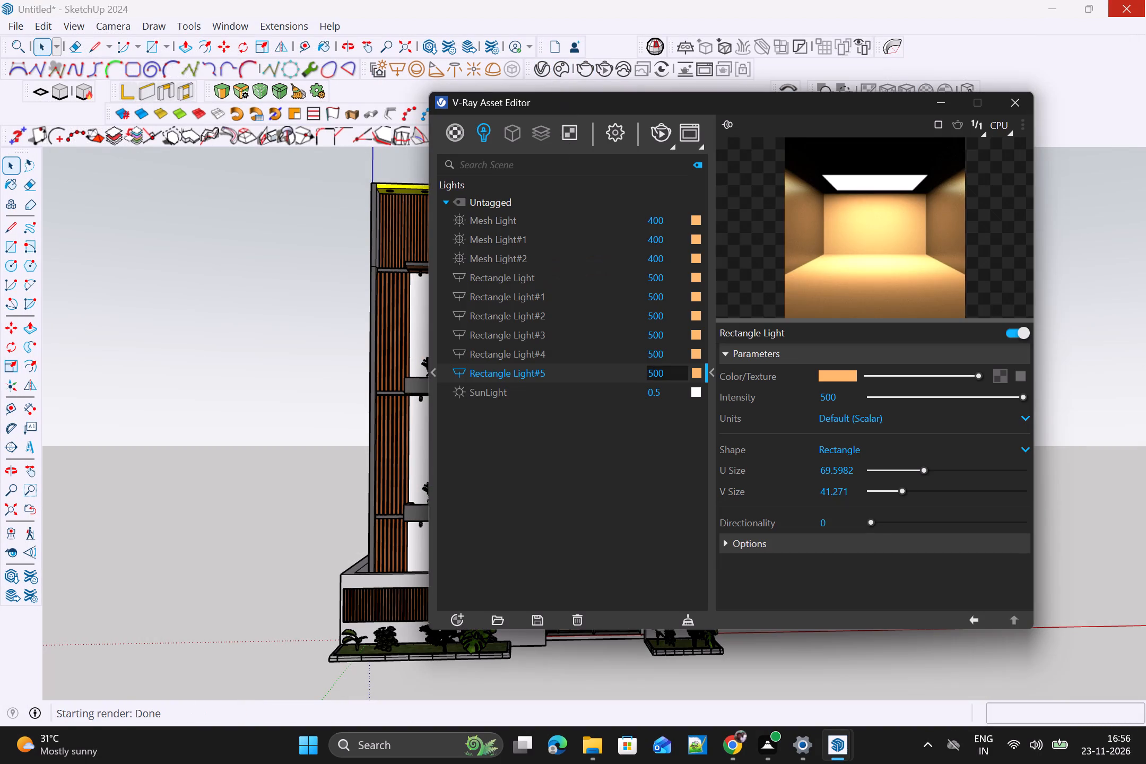
left_click(666, 397)
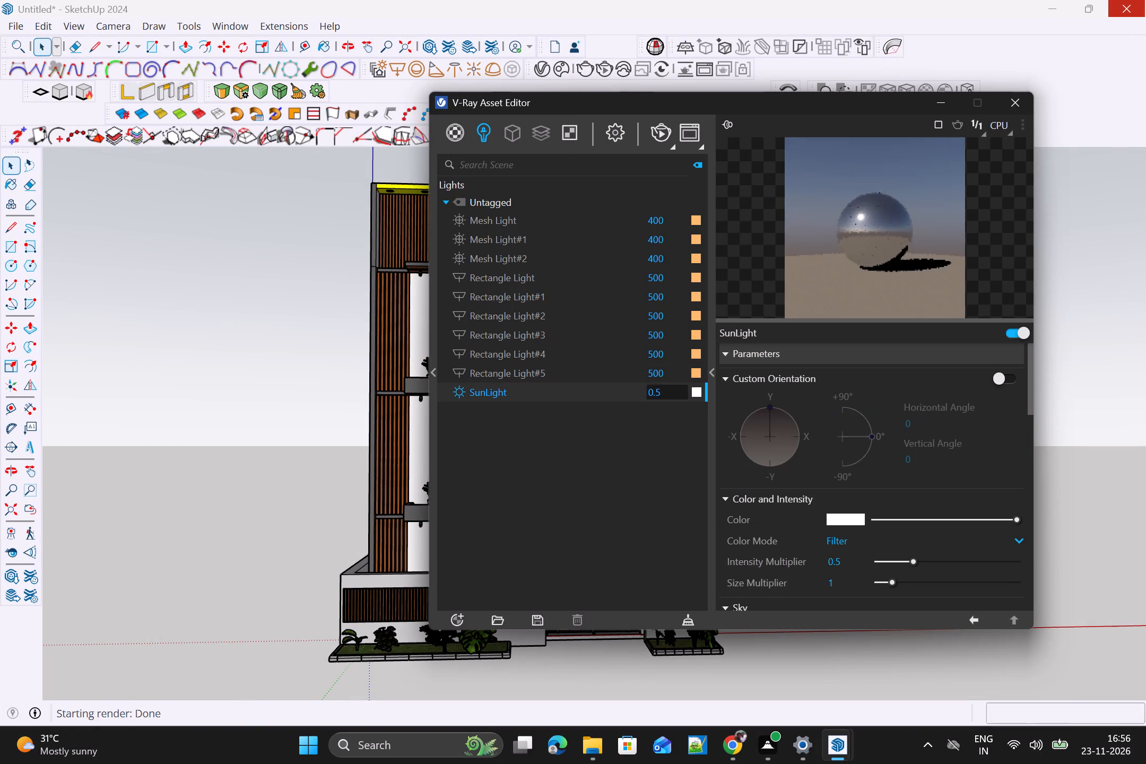
key("BackSpace")
key("BackSpace")
key("Return")
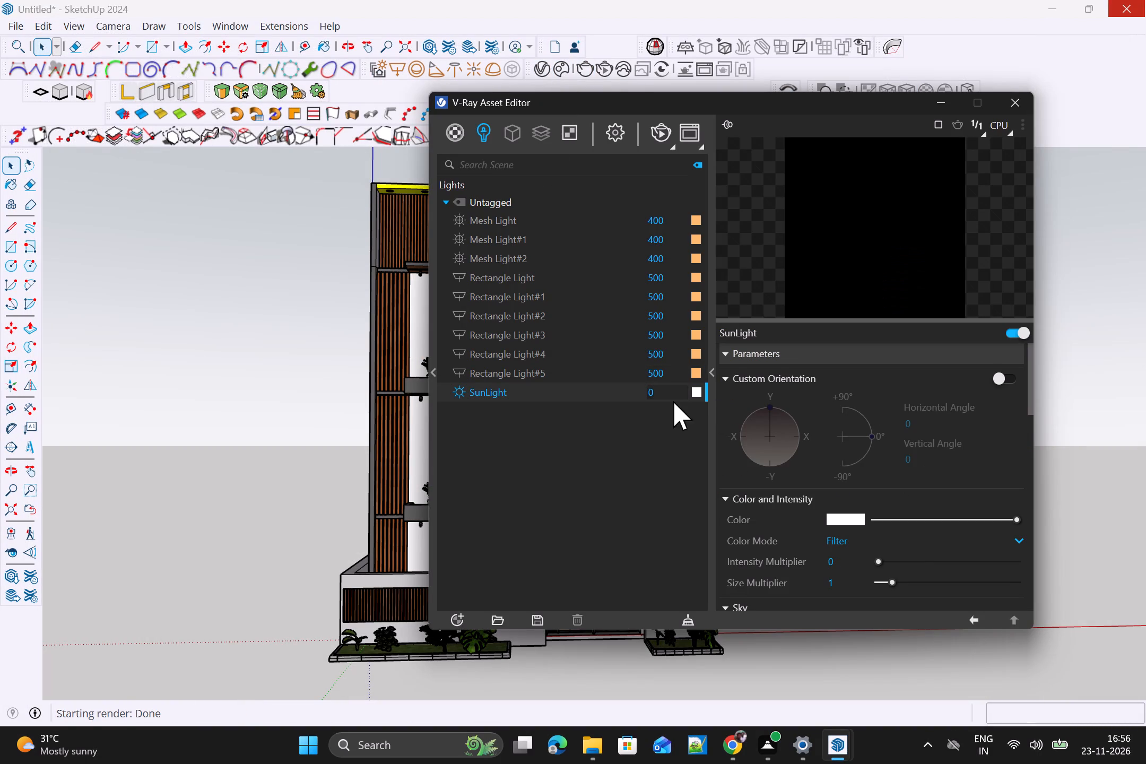
left_click(1008, 109)
Render the full front facade in V-Ray to check it without sunlight, stop the render and close the frame buffer.
scroll(801, 415, "up", 2)
scroll(805, 418, "down", 3)
middle_click_drag(899, 467, 994, 438, "shift")
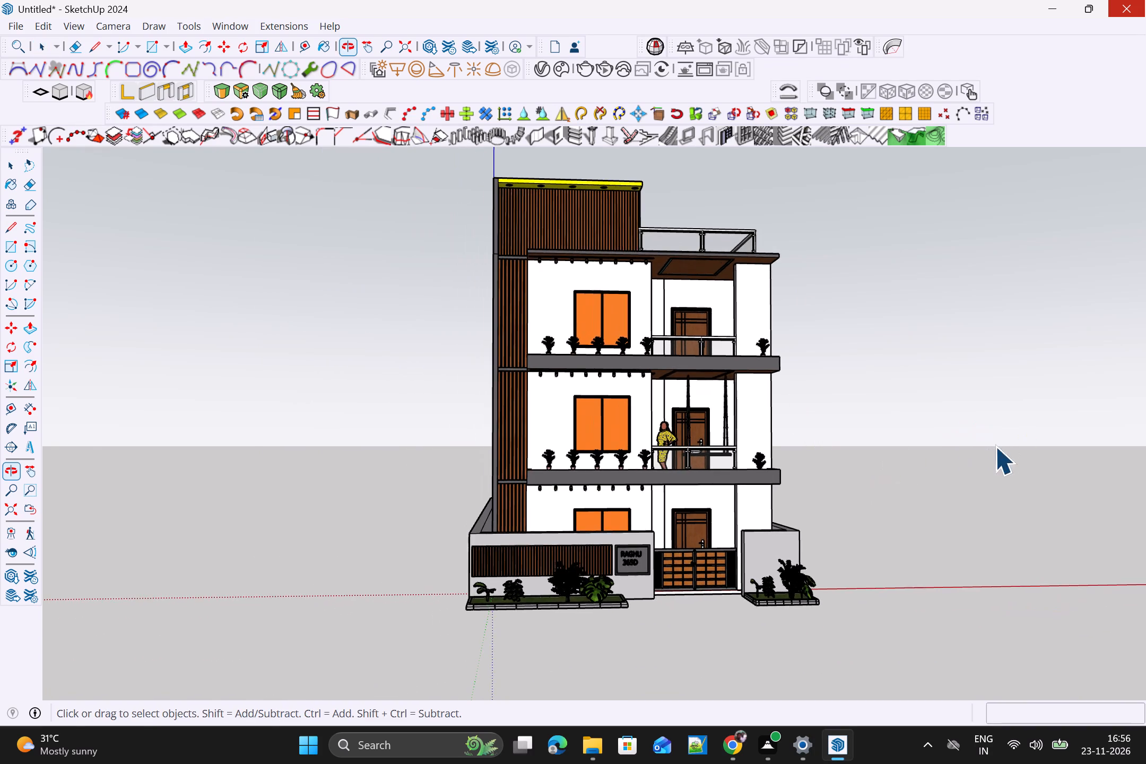
scroll(965, 477, "up", 1)
middle_click_drag(916, 477, 872, 483)
middle_click_drag(864, 484, 859, 485)
scroll(864, 462, "up", 2)
middle_click_drag(871, 472, 872, 475, "shift")
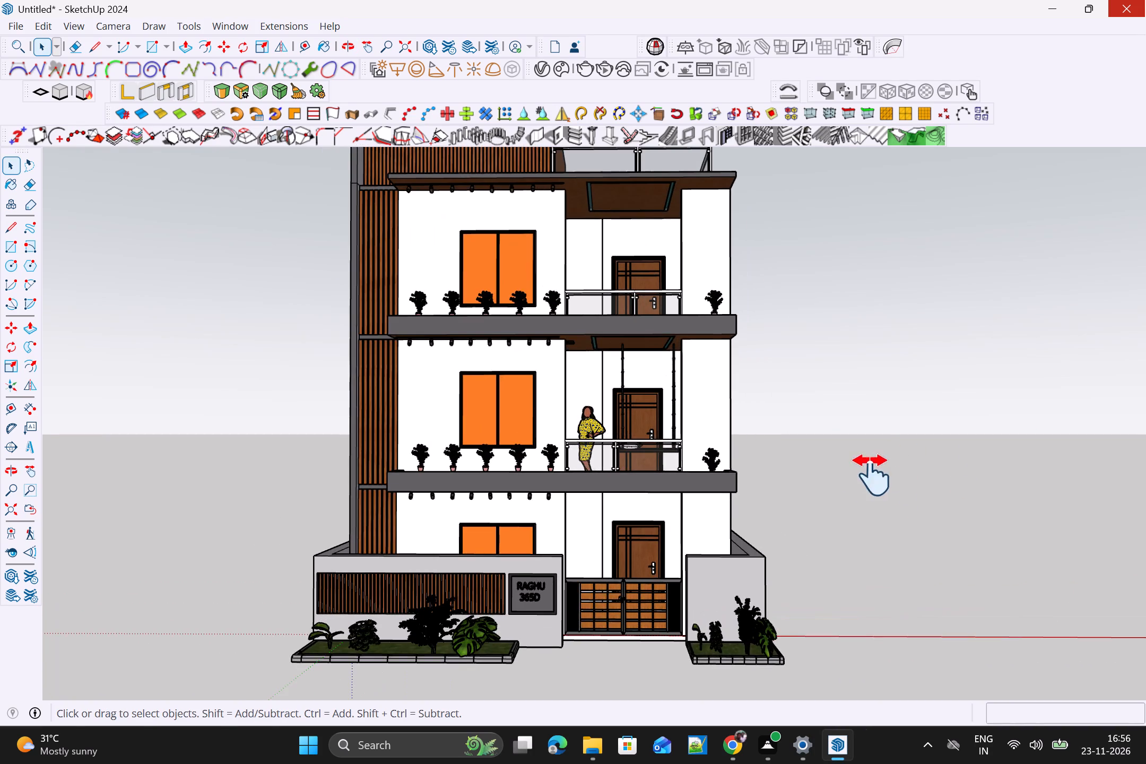
middle_click_drag(872, 475, 979, 510, "shift")
scroll(973, 506, "down", 2)
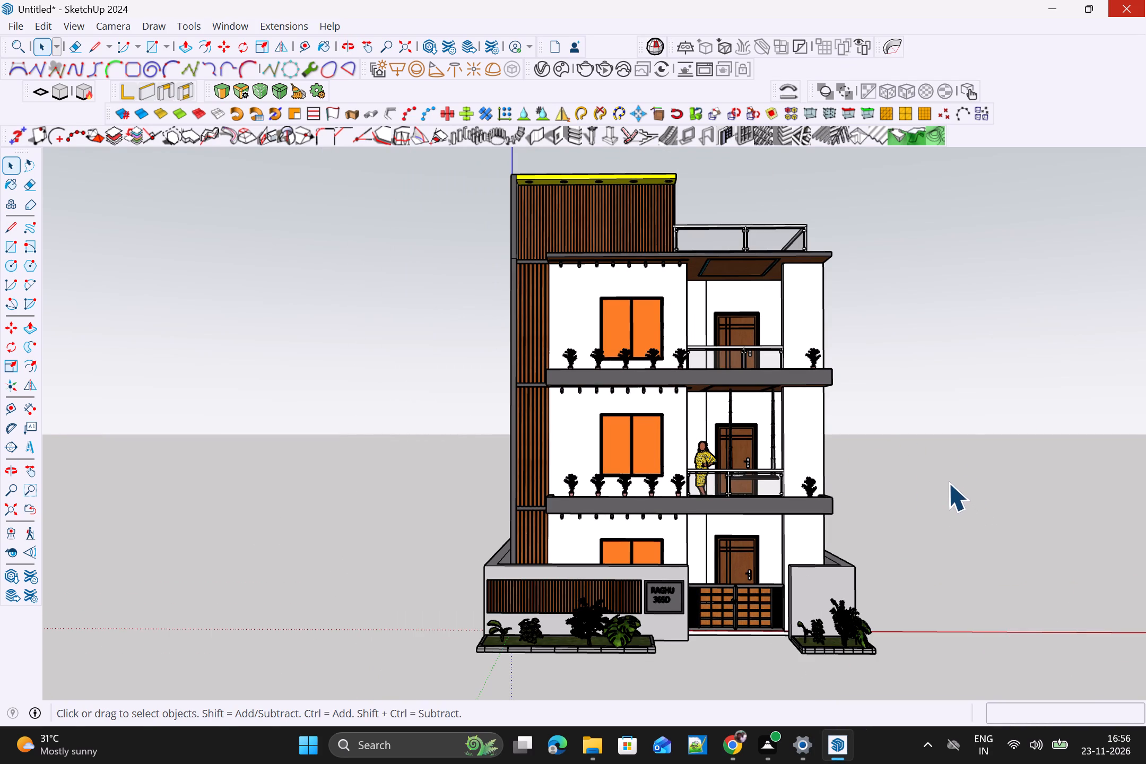
scroll(953, 474, "up", 1)
scroll(954, 474, "down", 1)
middle_click_drag(963, 473, 955, 448)
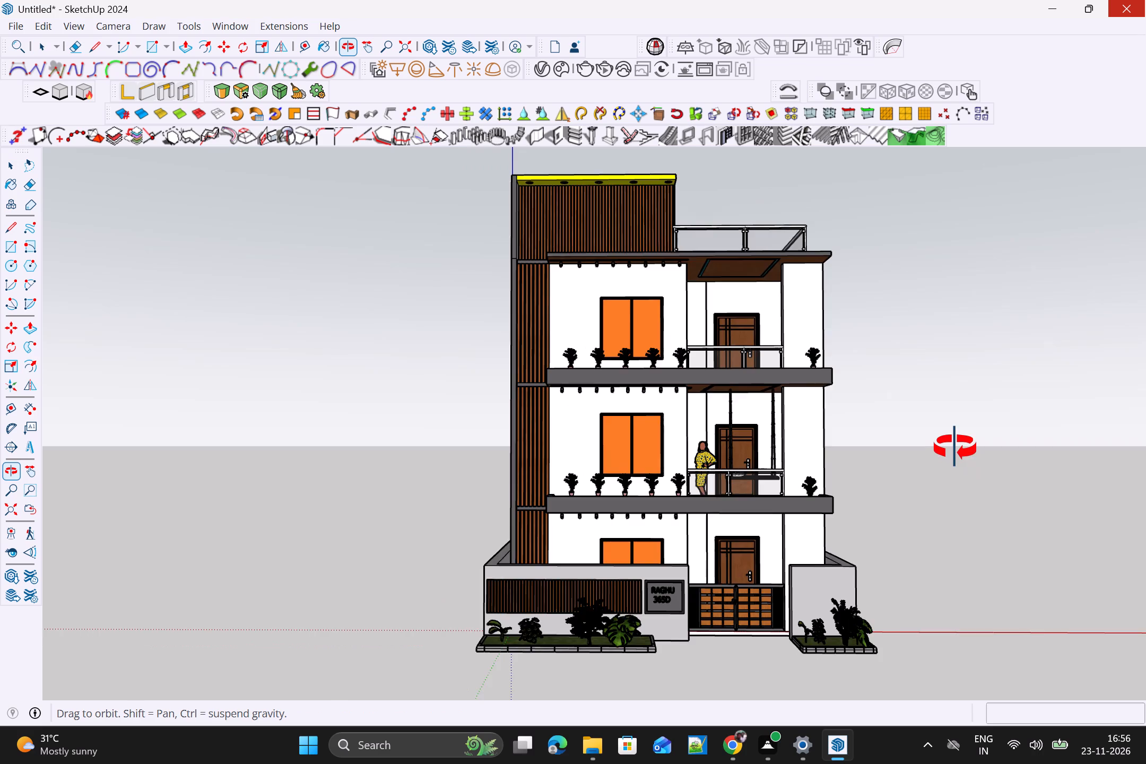
middle_click_drag(955, 448, 928, 452)
scroll(932, 450, "up", 1)
middle_click_drag(932, 450, 940, 450)
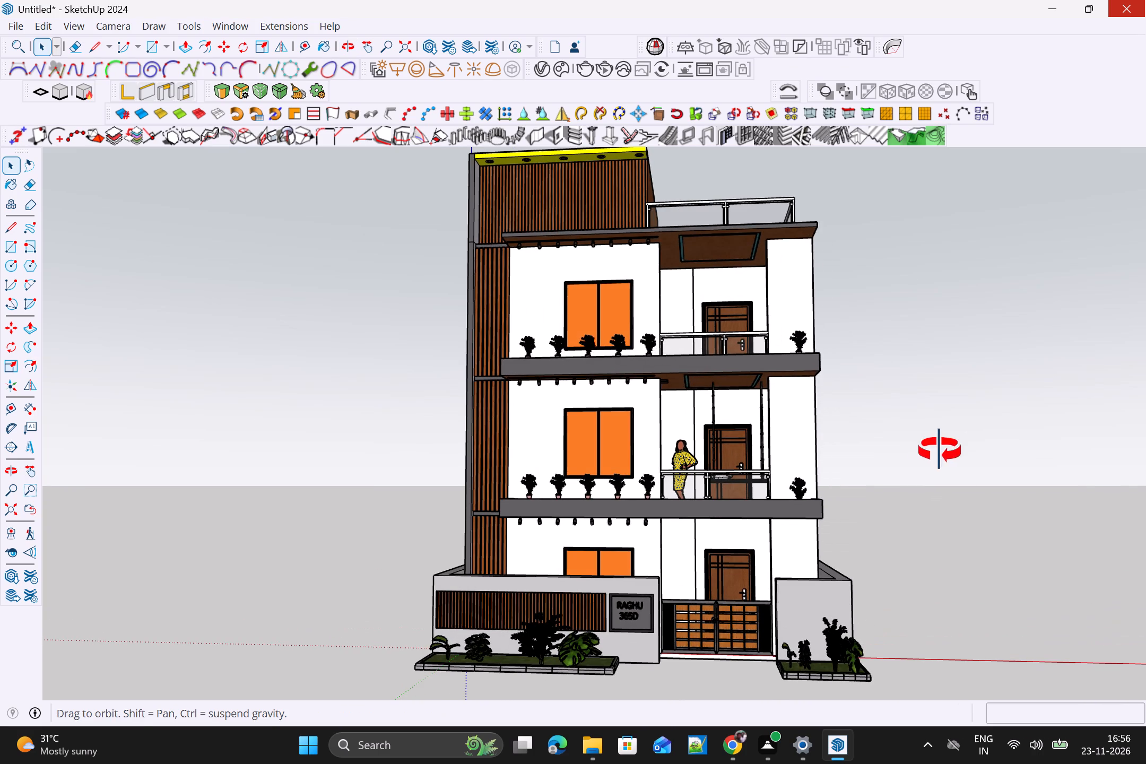
middle_click_drag(940, 450, 1000, 440)
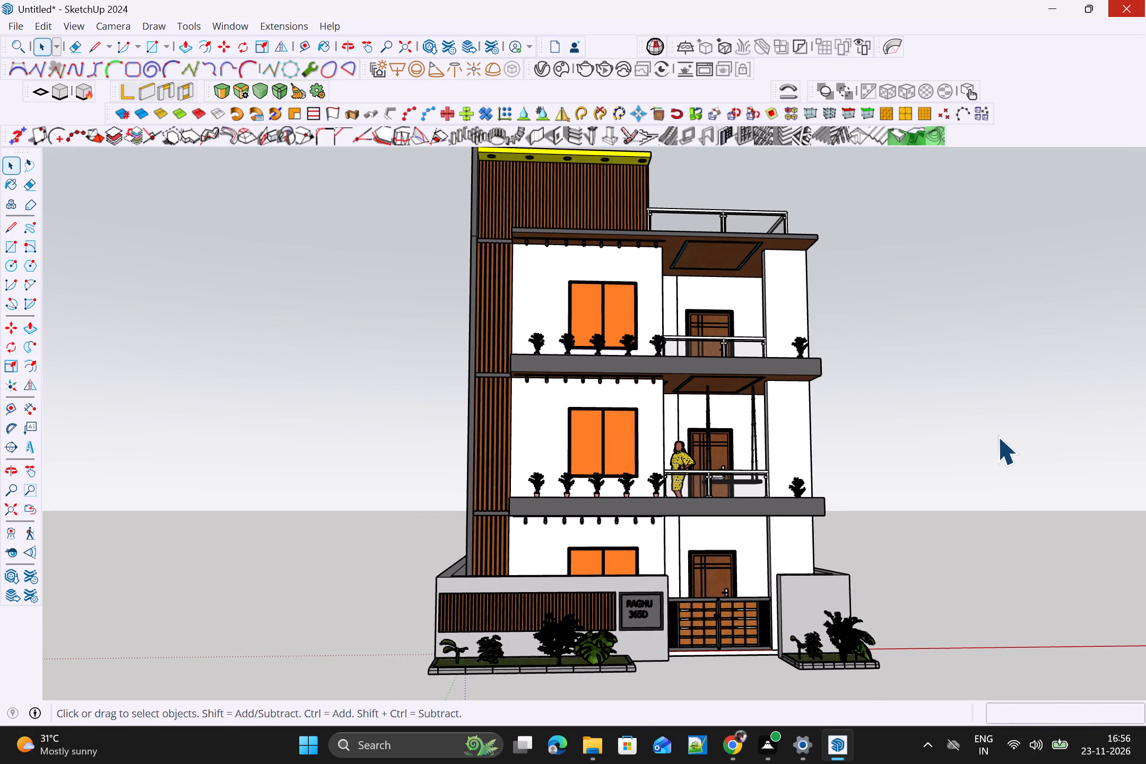
scroll(997, 437, "down", 1)
middle_click_drag(990, 437, 967, 445)
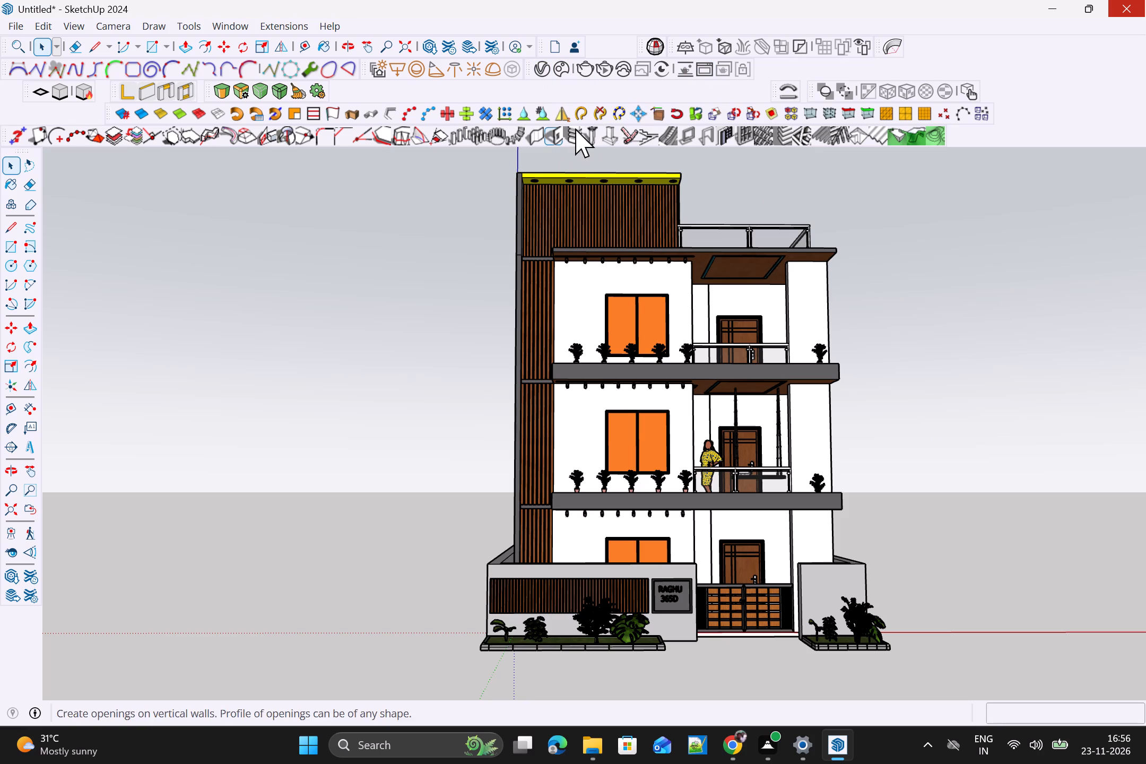
left_click(607, 71)
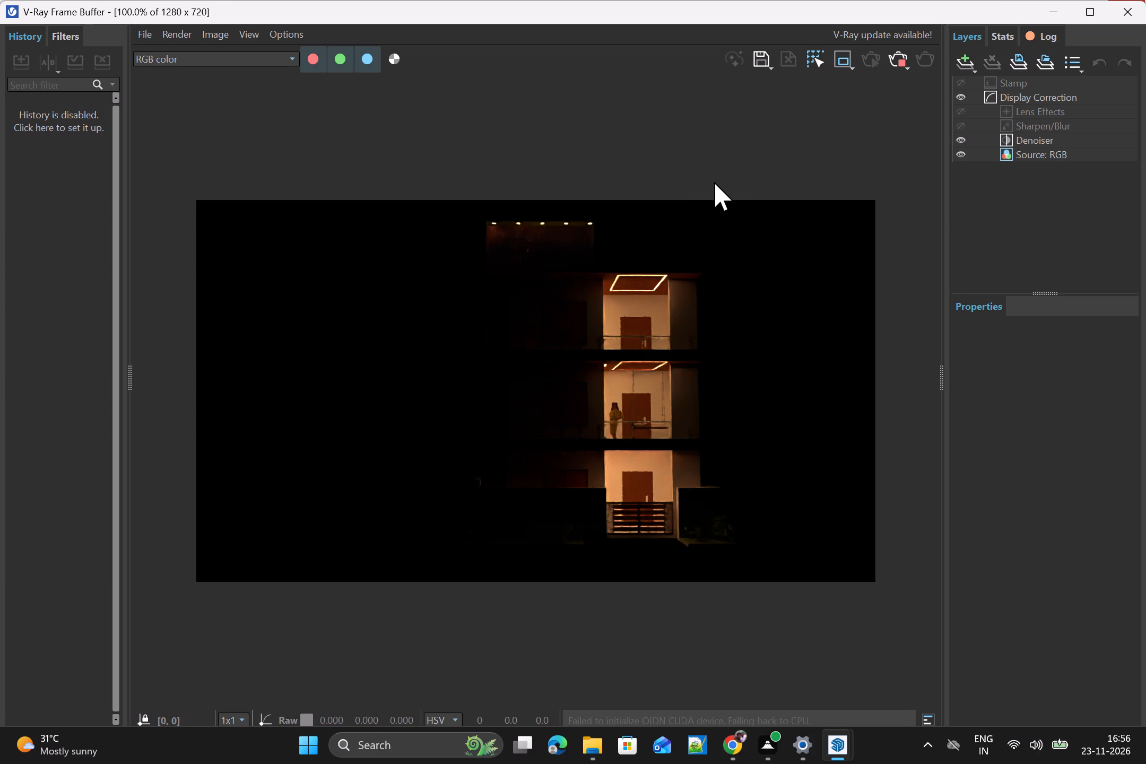
left_click(899, 65)
left_click(1124, 14)
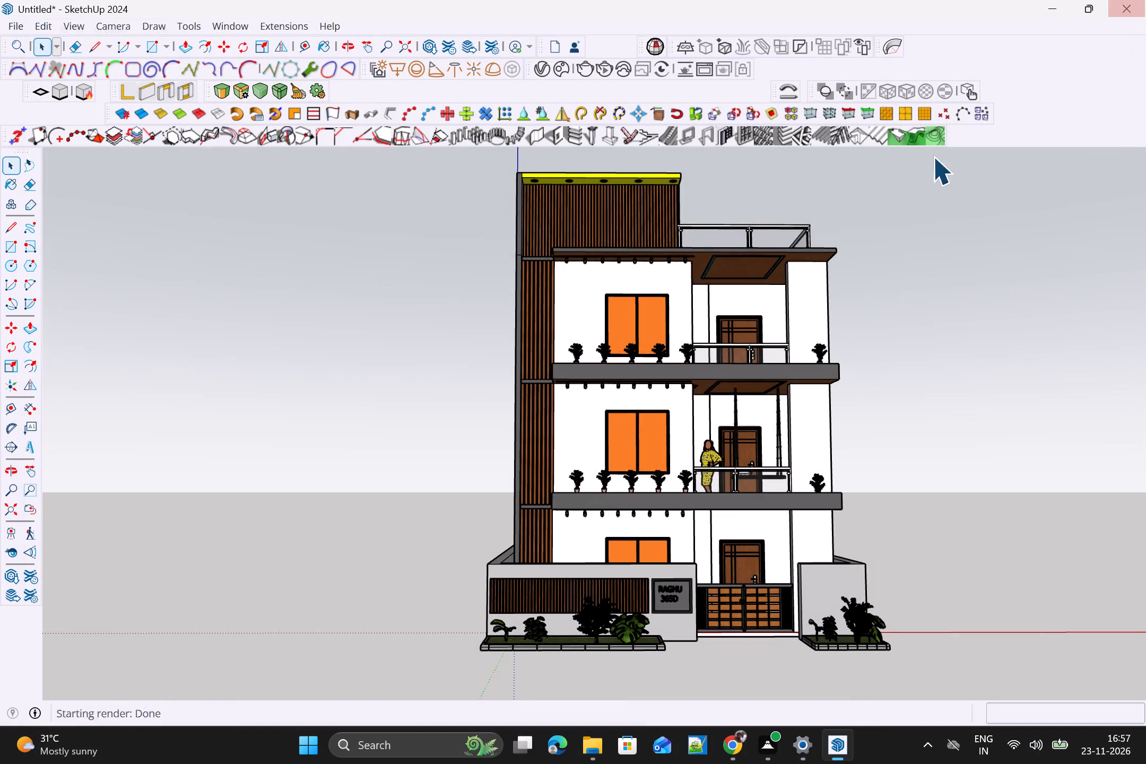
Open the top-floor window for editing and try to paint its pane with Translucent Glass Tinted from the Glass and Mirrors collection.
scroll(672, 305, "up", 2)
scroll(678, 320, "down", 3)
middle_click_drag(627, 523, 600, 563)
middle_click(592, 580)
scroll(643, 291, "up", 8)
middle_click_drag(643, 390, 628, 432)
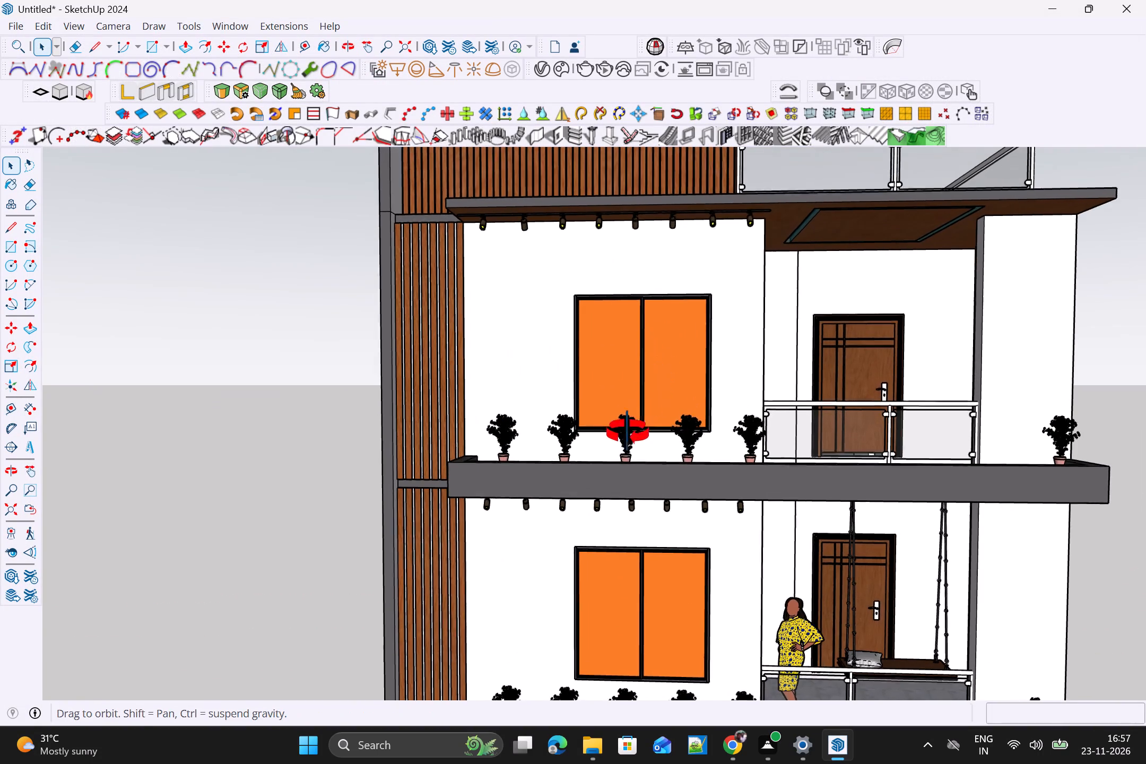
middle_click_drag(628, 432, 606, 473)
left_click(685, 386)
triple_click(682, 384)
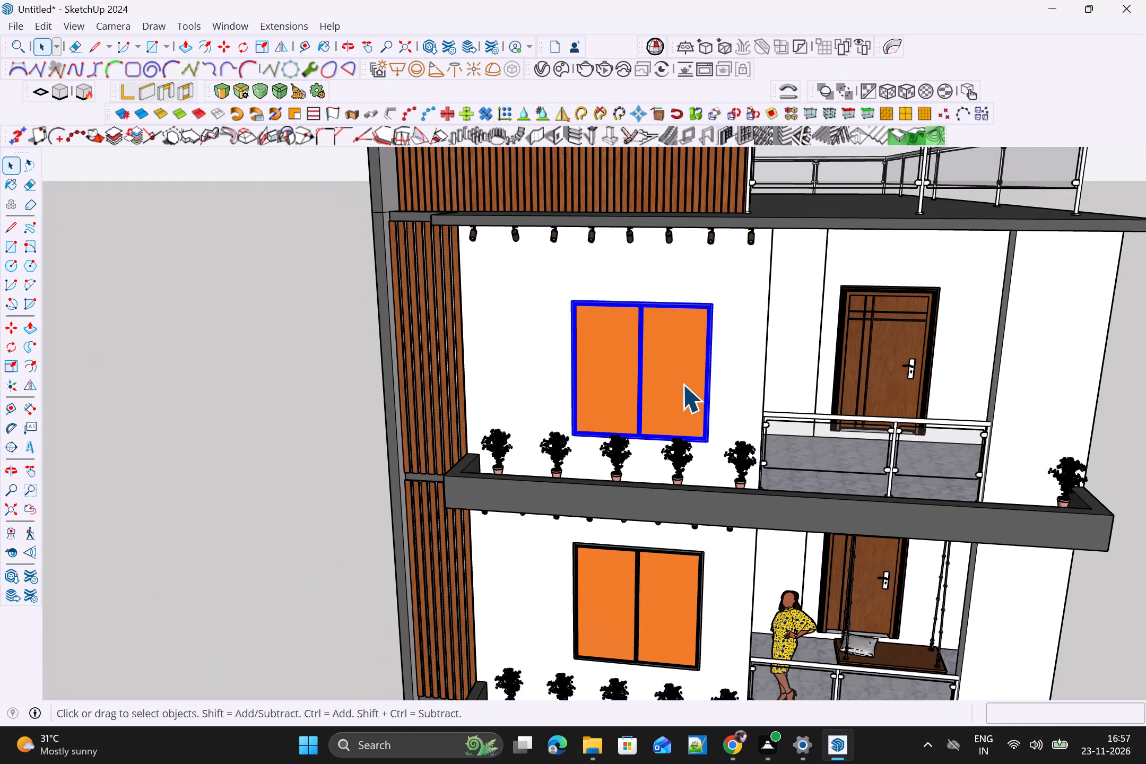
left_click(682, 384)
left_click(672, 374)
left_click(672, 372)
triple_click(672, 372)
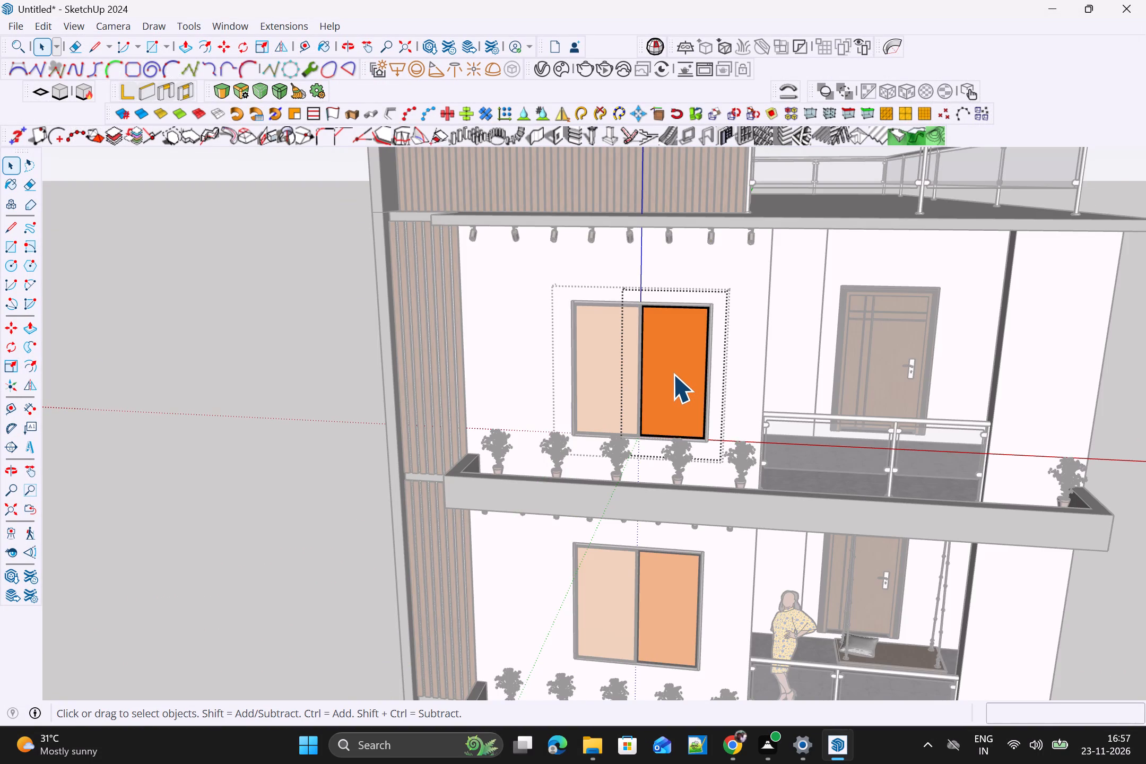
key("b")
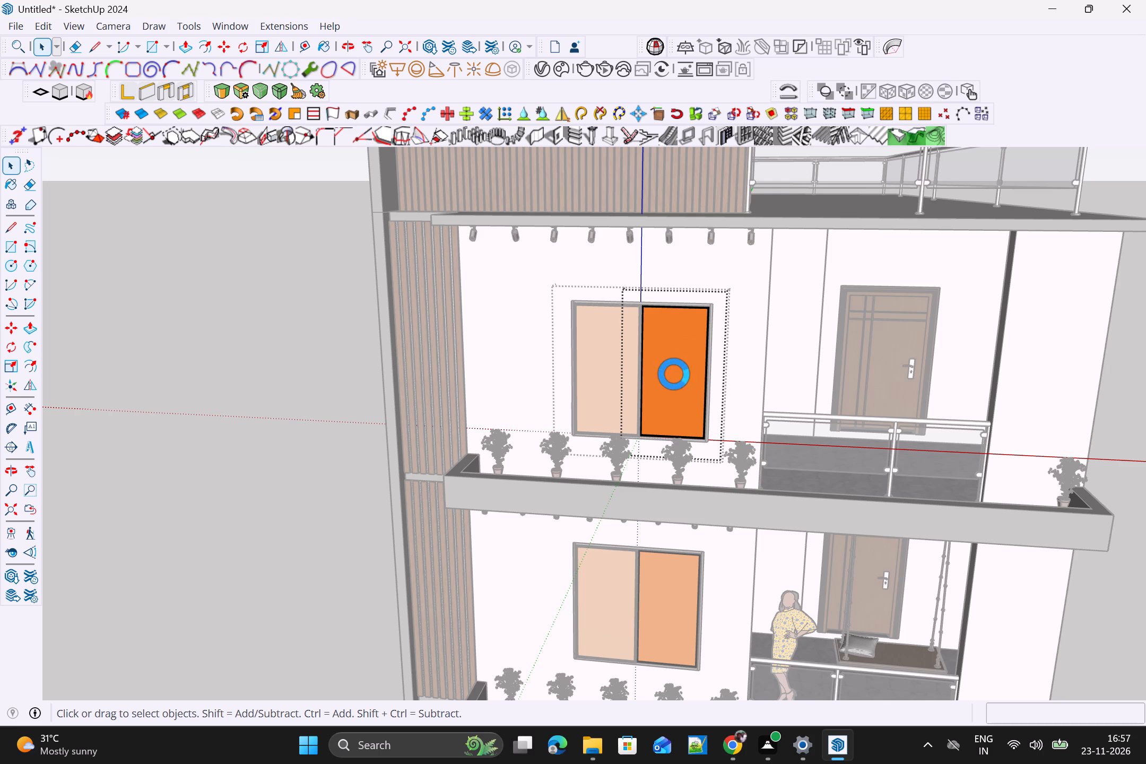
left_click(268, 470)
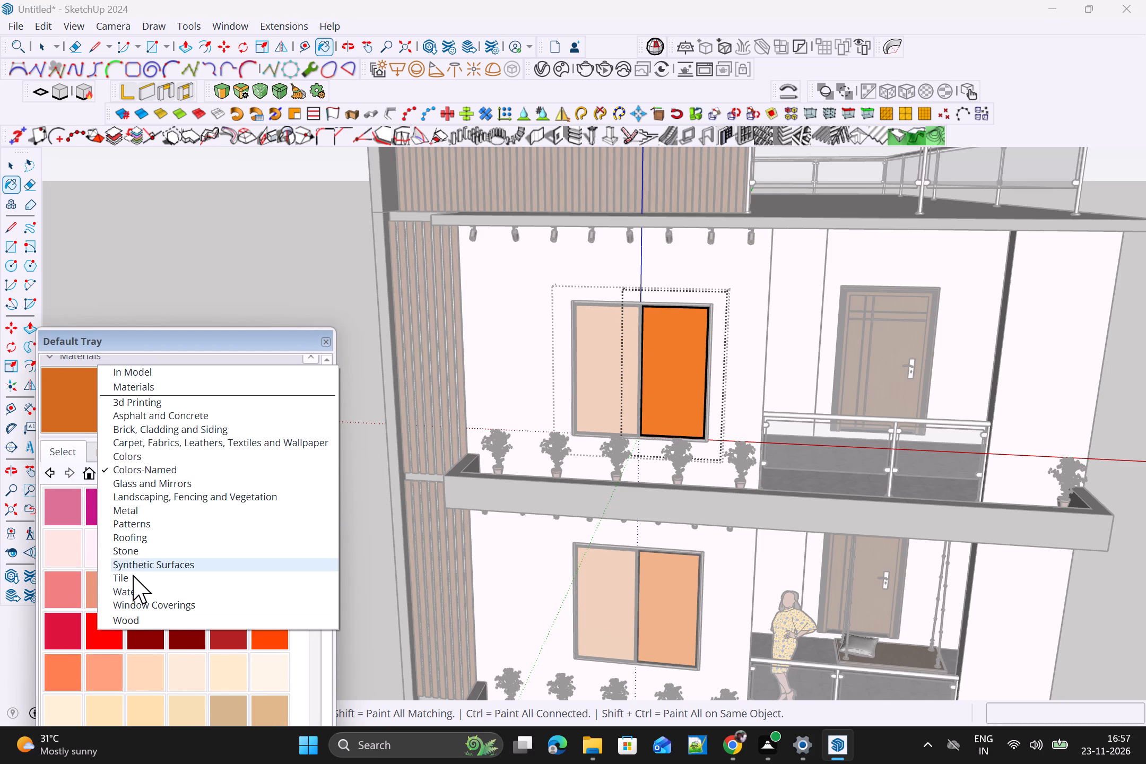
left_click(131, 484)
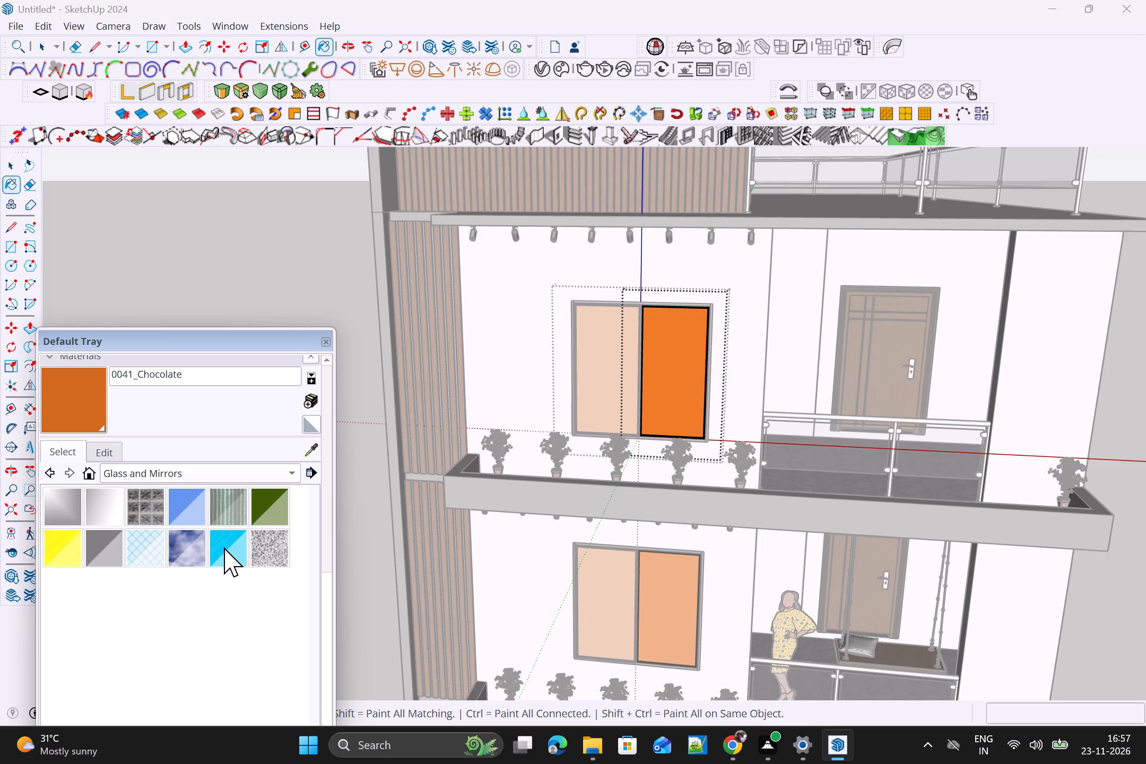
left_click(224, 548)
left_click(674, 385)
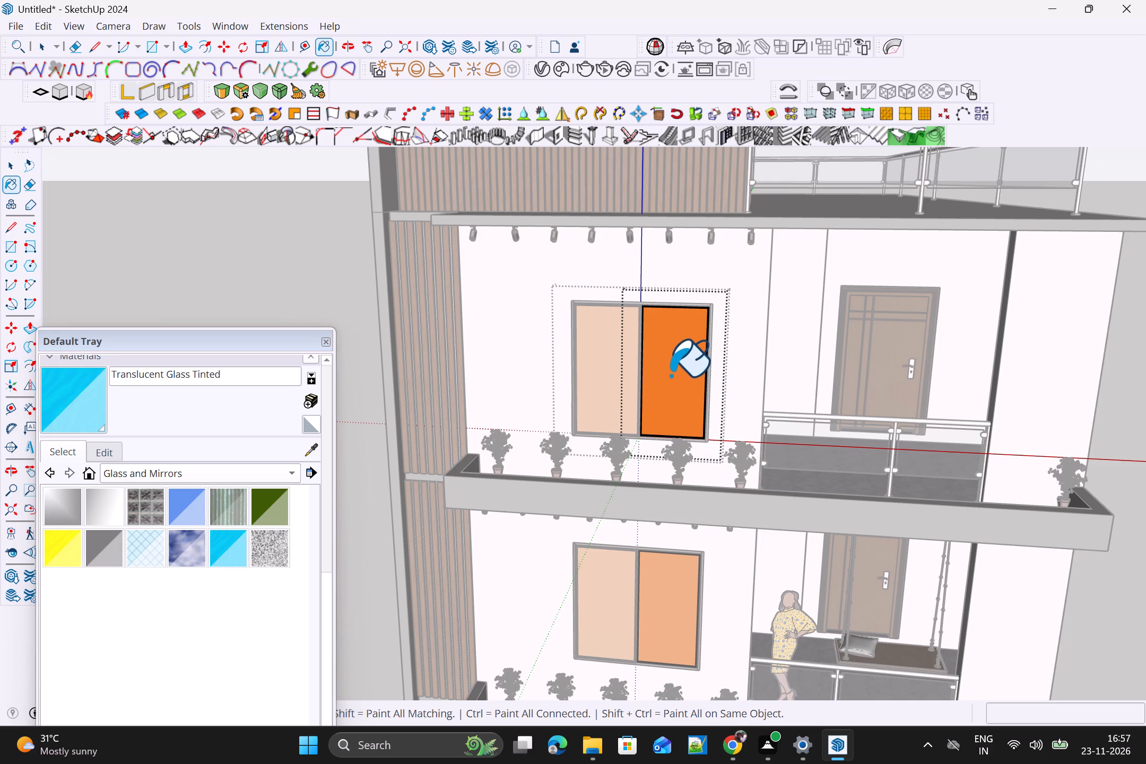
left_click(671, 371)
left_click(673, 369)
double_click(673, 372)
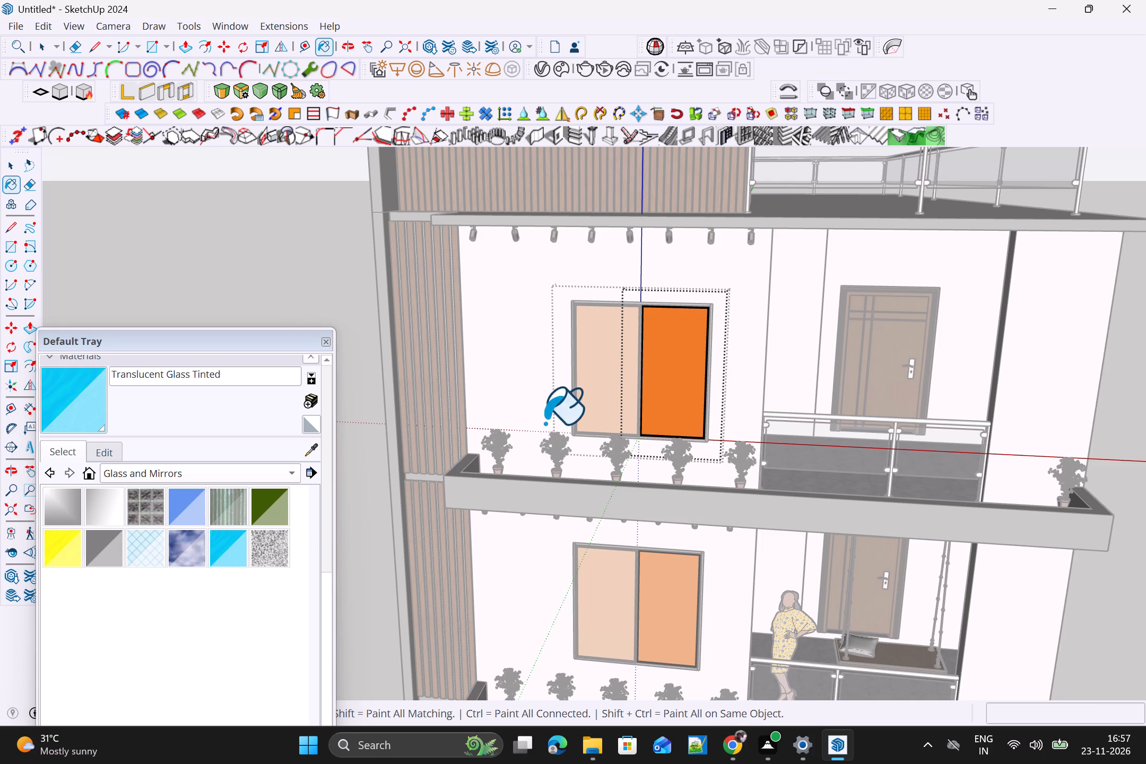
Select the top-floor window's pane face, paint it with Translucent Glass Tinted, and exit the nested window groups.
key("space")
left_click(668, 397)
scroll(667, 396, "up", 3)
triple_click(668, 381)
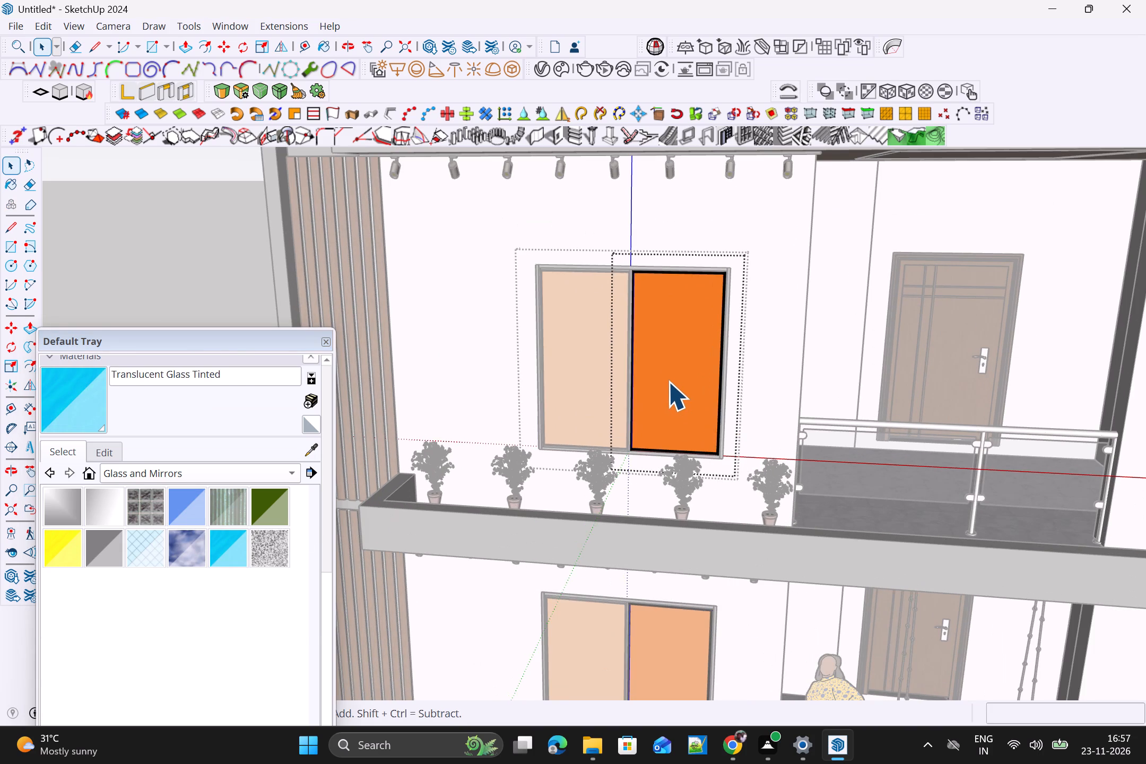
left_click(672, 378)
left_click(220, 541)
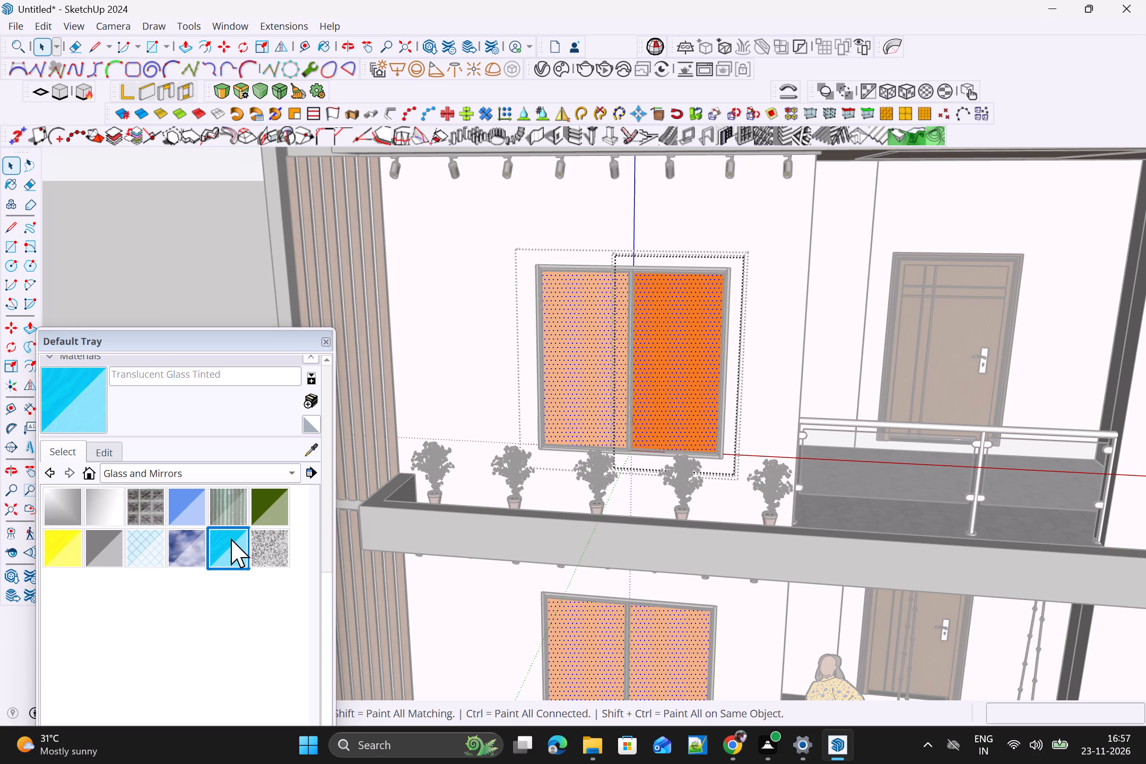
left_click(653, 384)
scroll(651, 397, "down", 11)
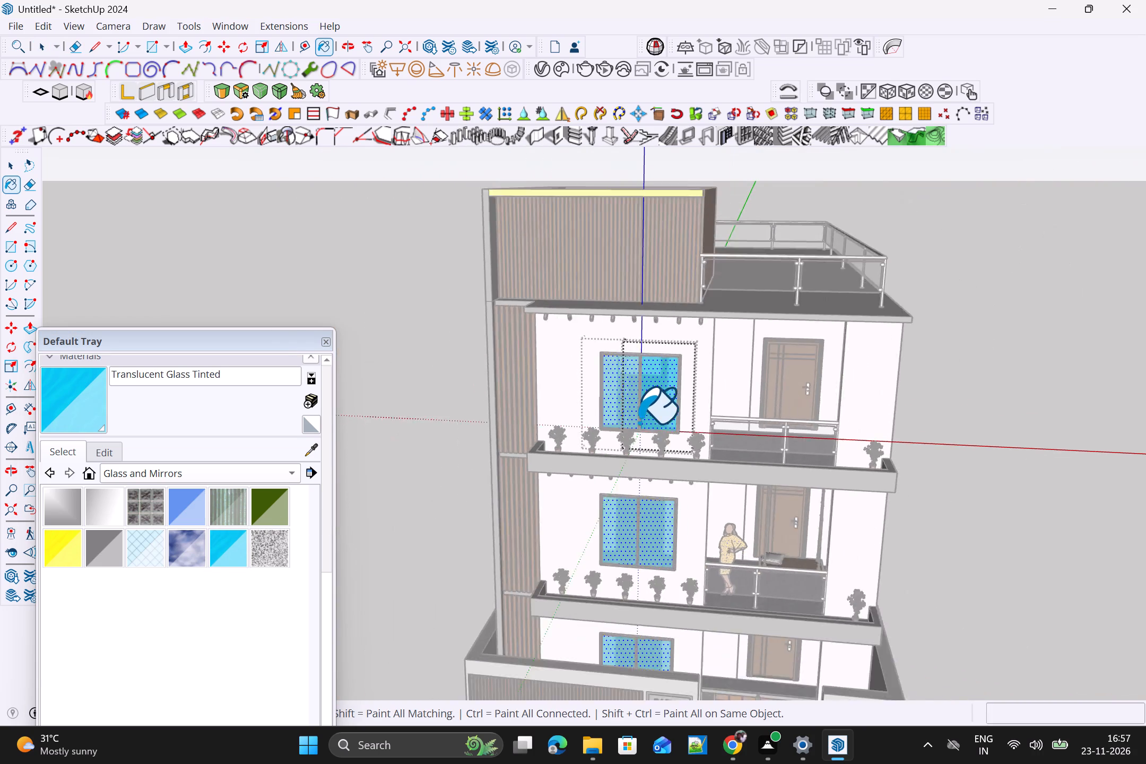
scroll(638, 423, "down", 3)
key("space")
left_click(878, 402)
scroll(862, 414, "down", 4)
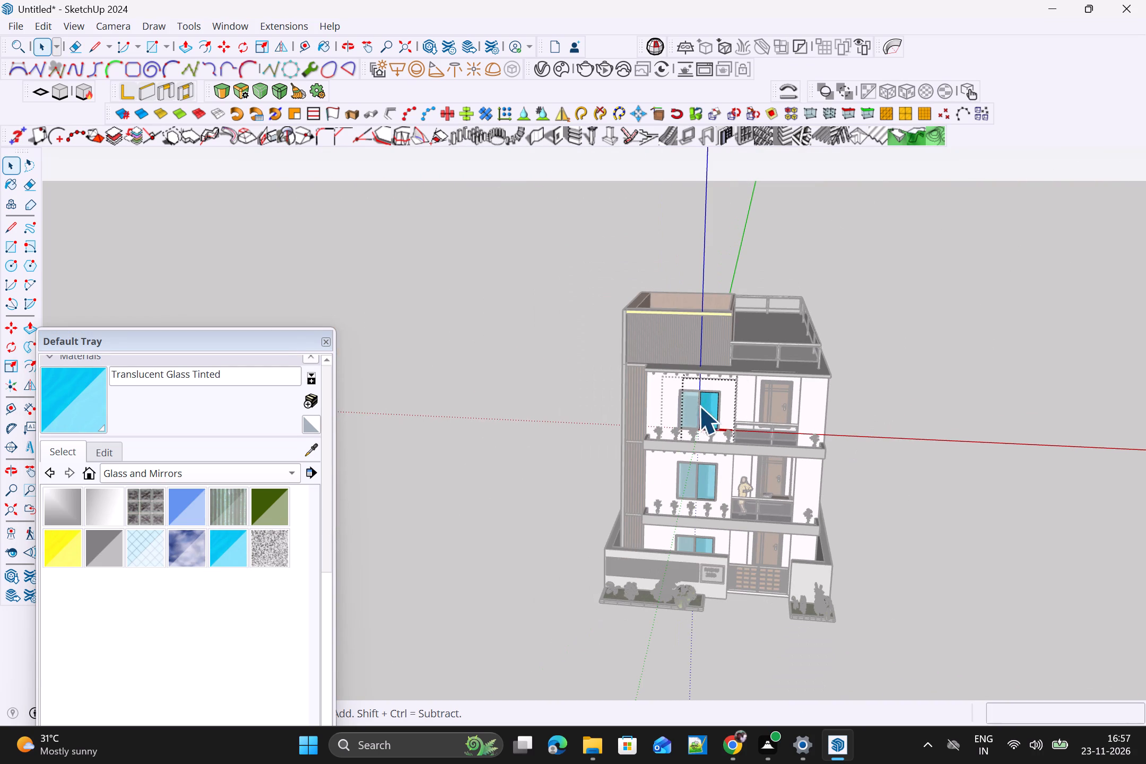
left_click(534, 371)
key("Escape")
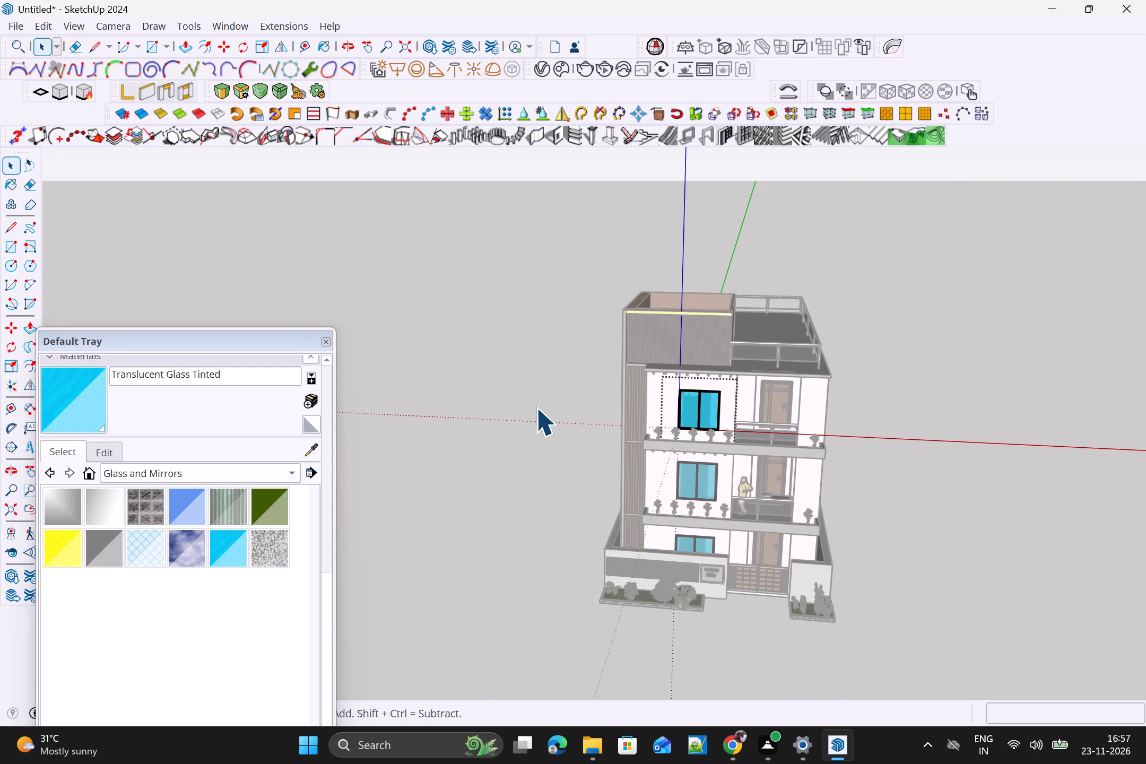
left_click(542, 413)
Close the materials tray and examine the tinted windows on the facade from the front and from an angle.
scroll(967, 566, "up", 1)
middle_click_drag(976, 537, 985, 508)
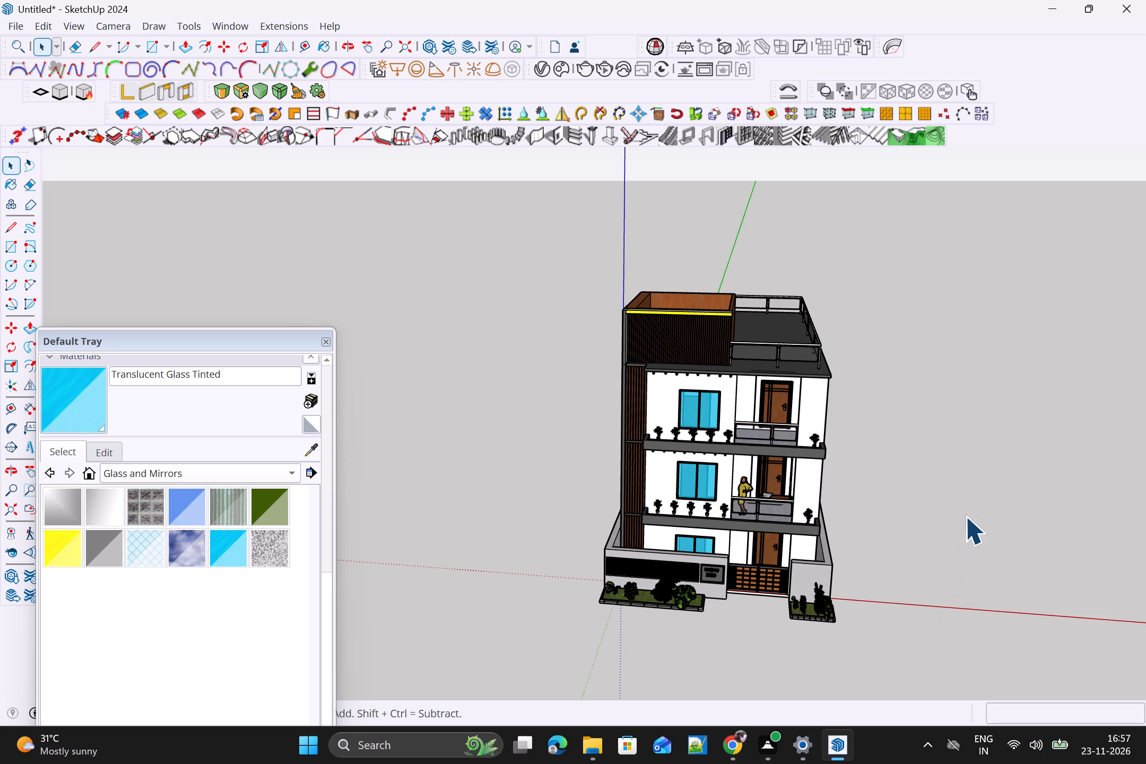
scroll(964, 517, "up", 3)
middle_click_drag(936, 538, 989, 432)
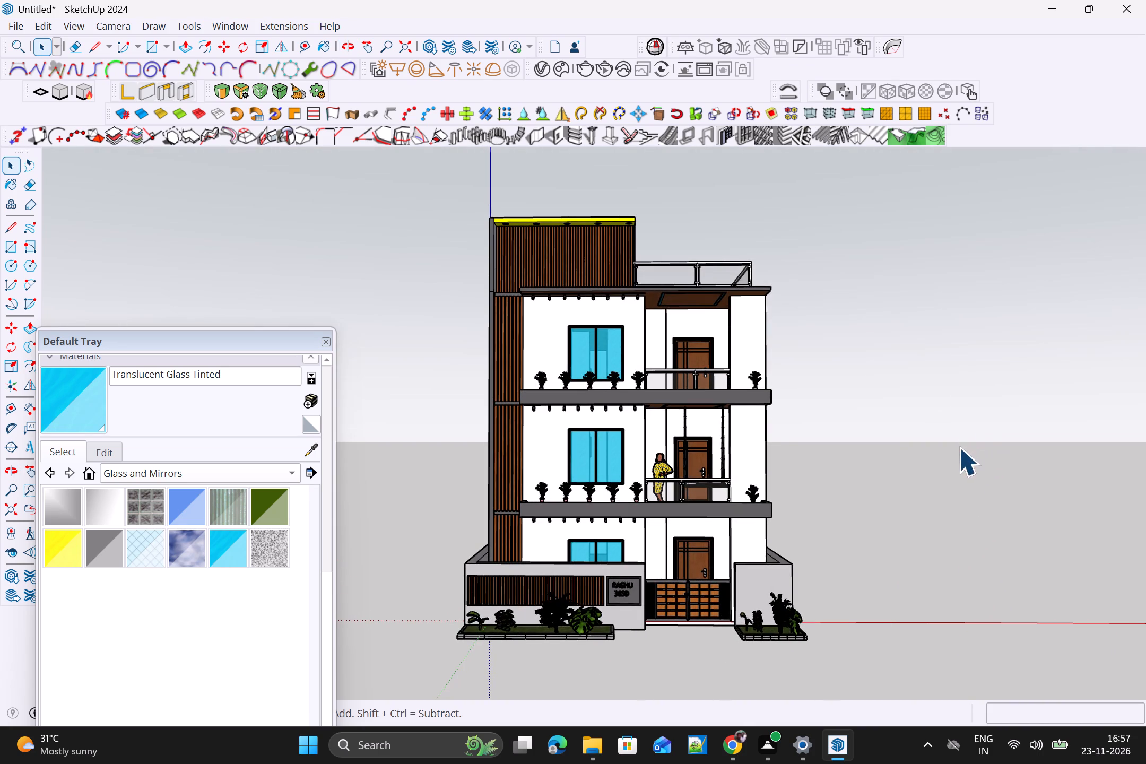
key("space")
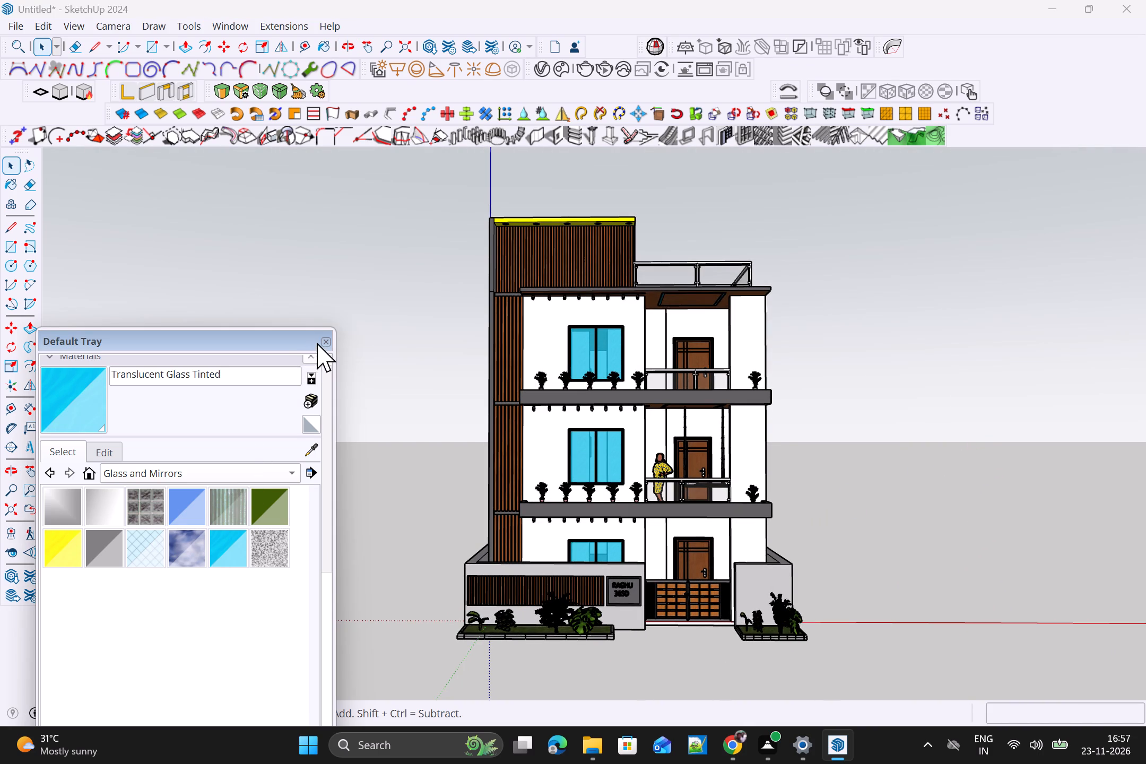
left_click(326, 342)
scroll(850, 494, "up", 2)
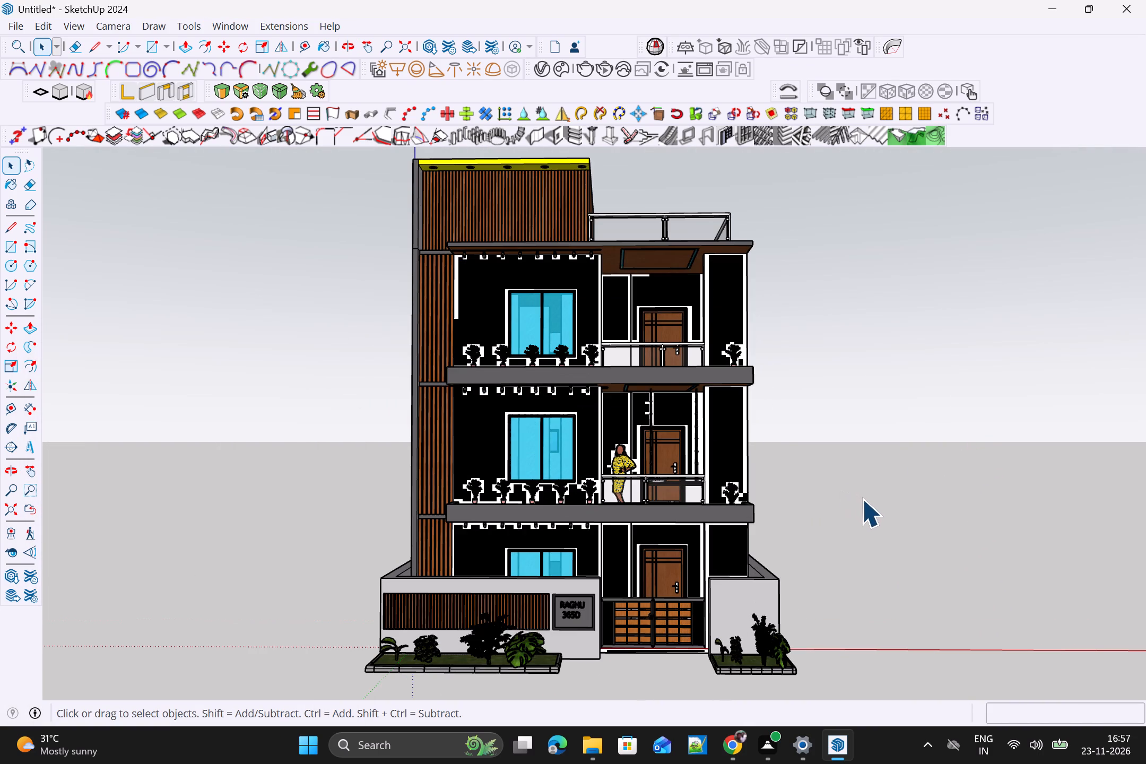
left_click(867, 499)
scroll(866, 512, "down", 3)
middle_click_drag(836, 605, 783, 674)
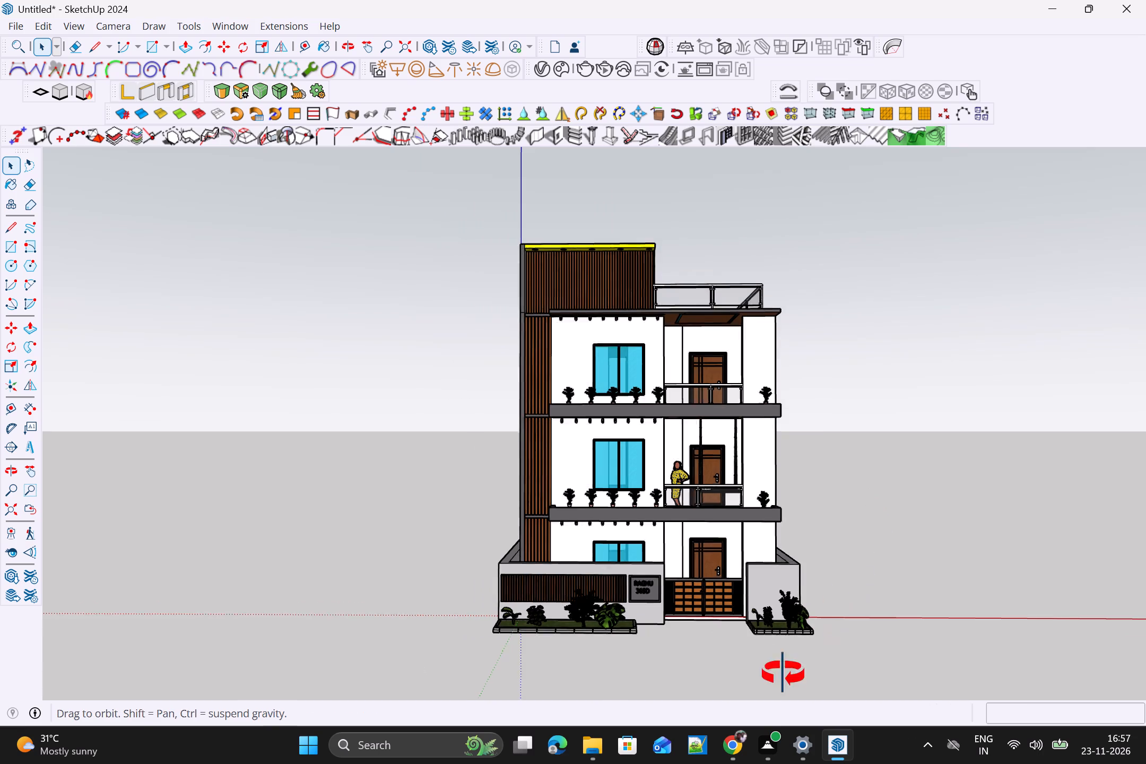
middle_click_drag(783, 674, 736, 730)
scroll(736, 730, "up", 1)
scroll(831, 635, "up", 3)
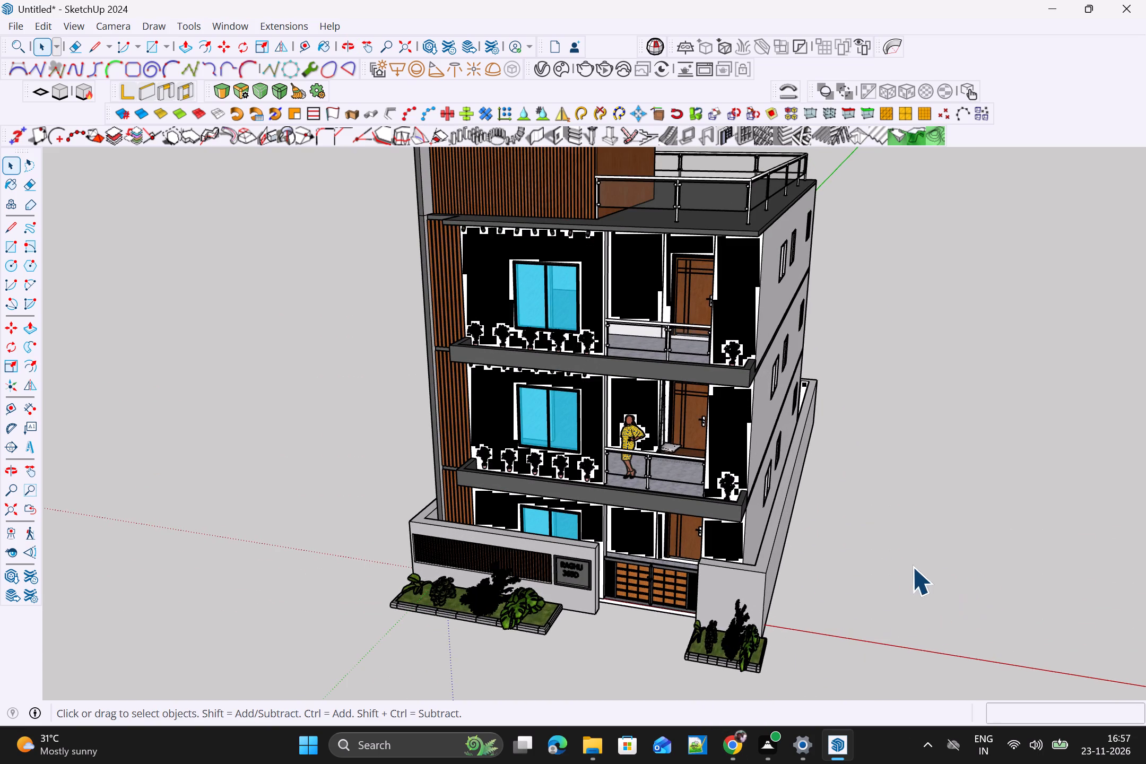
scroll(892, 566, "up", 3)
scroll(881, 565, "down", 3)
middle_click_drag(947, 511, 975, 487)
scroll(937, 529, "down", 2)
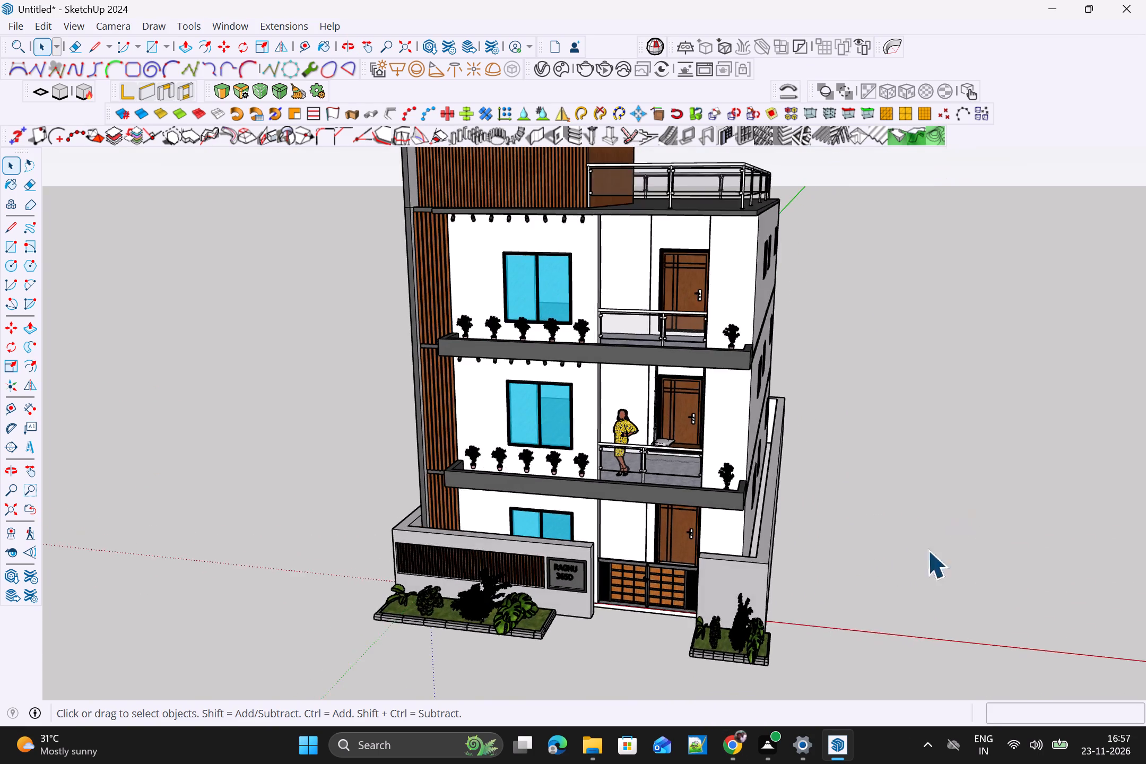
scroll(927, 550, "down", 3)
middle_click_drag(977, 480, 1016, 368)
scroll(1016, 369, "up", 3)
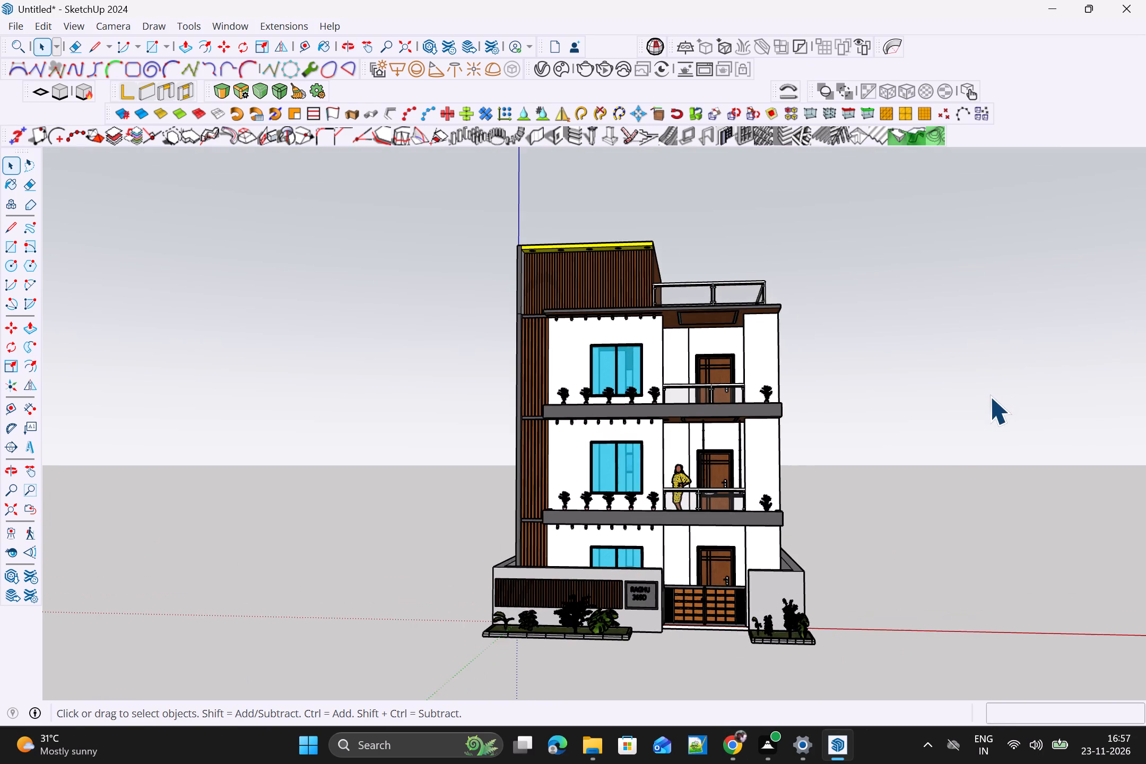
scroll(871, 414, "up", 2)
scroll(870, 414, "down", 2)
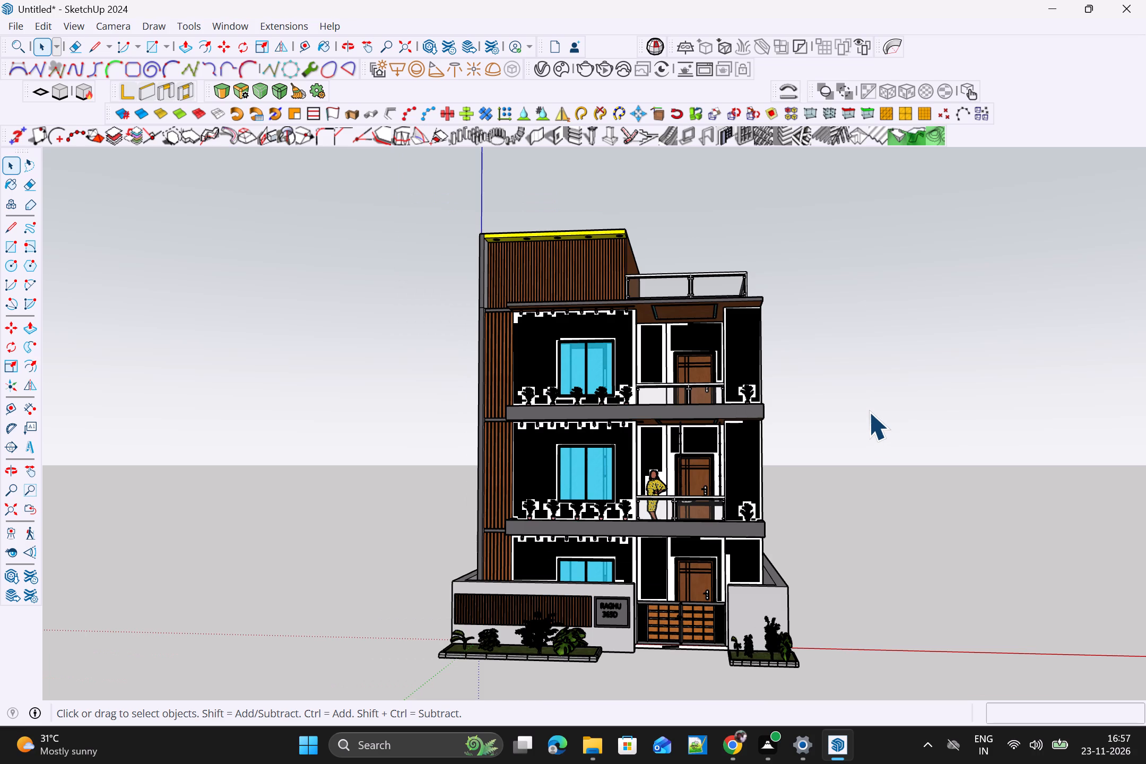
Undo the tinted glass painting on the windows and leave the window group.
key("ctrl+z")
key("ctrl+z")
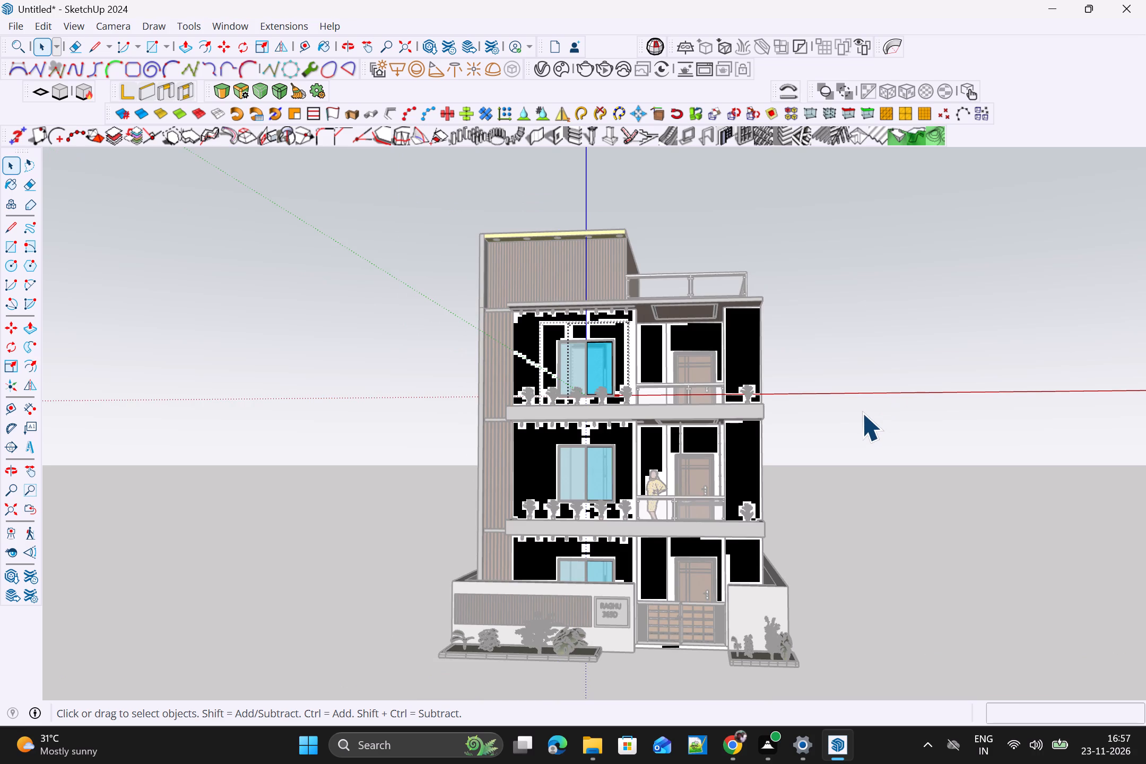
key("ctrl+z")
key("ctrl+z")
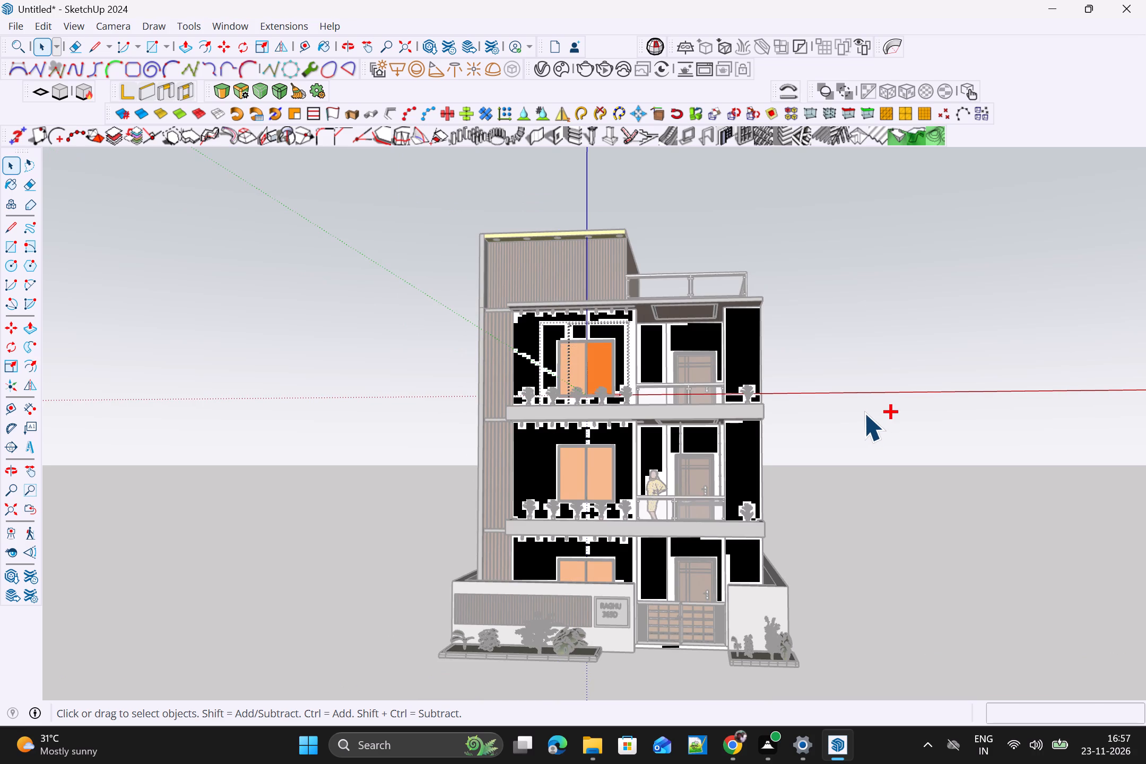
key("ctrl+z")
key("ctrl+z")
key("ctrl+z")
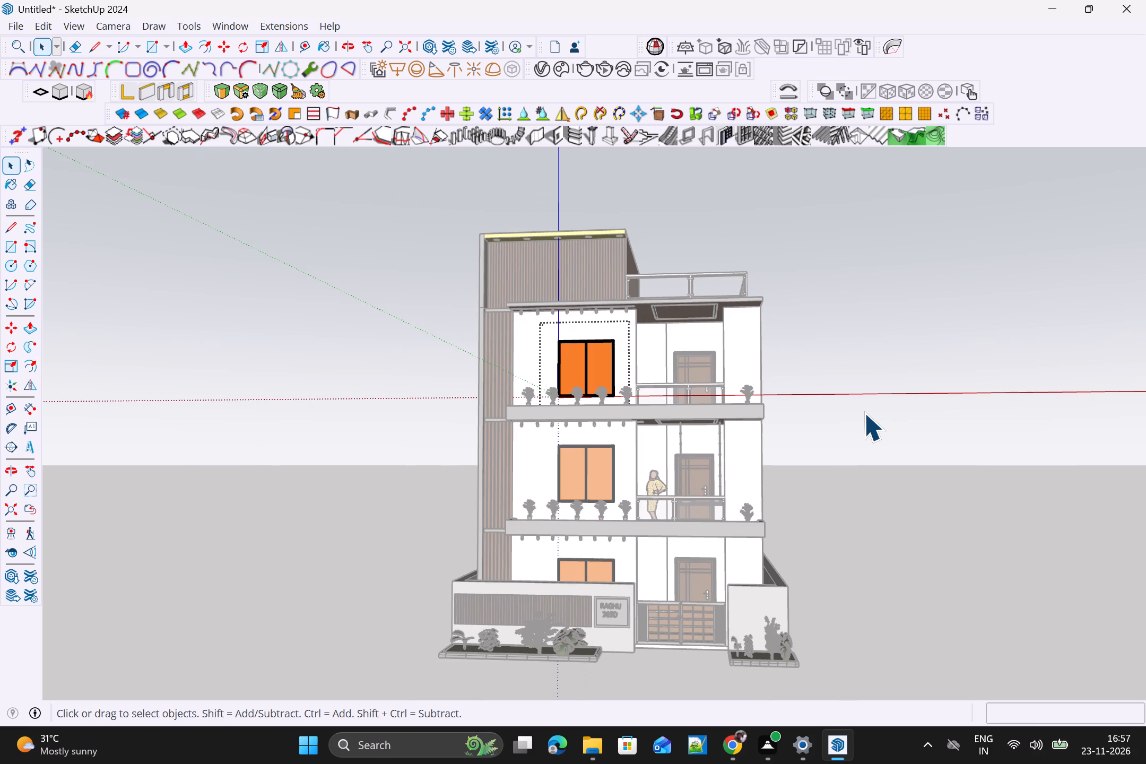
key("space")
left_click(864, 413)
Select the pane face inside the middle-floor window and paint it with Translucent Glass Tinted from Glass and Mirrors.
scroll(848, 438, "down", 3)
scroll(804, 560, "up", 1)
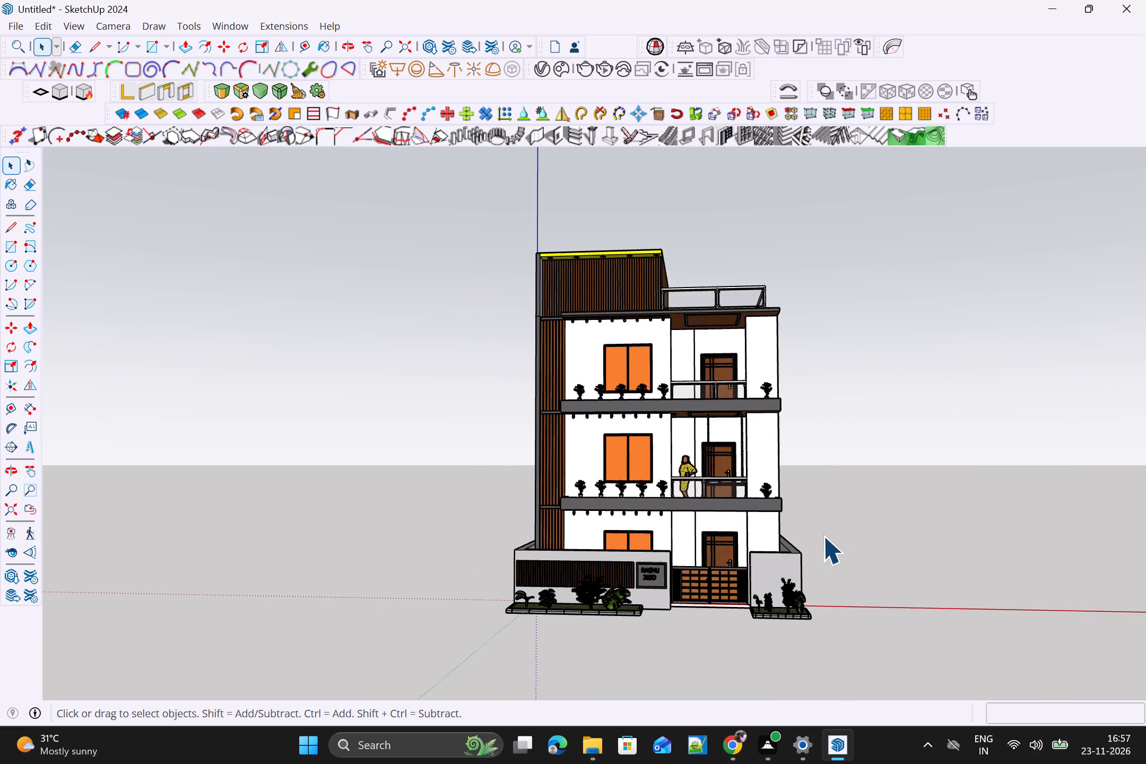
scroll(823, 536, "up", 4)
scroll(832, 516, "down", 2)
scroll(832, 516, "up", 2)
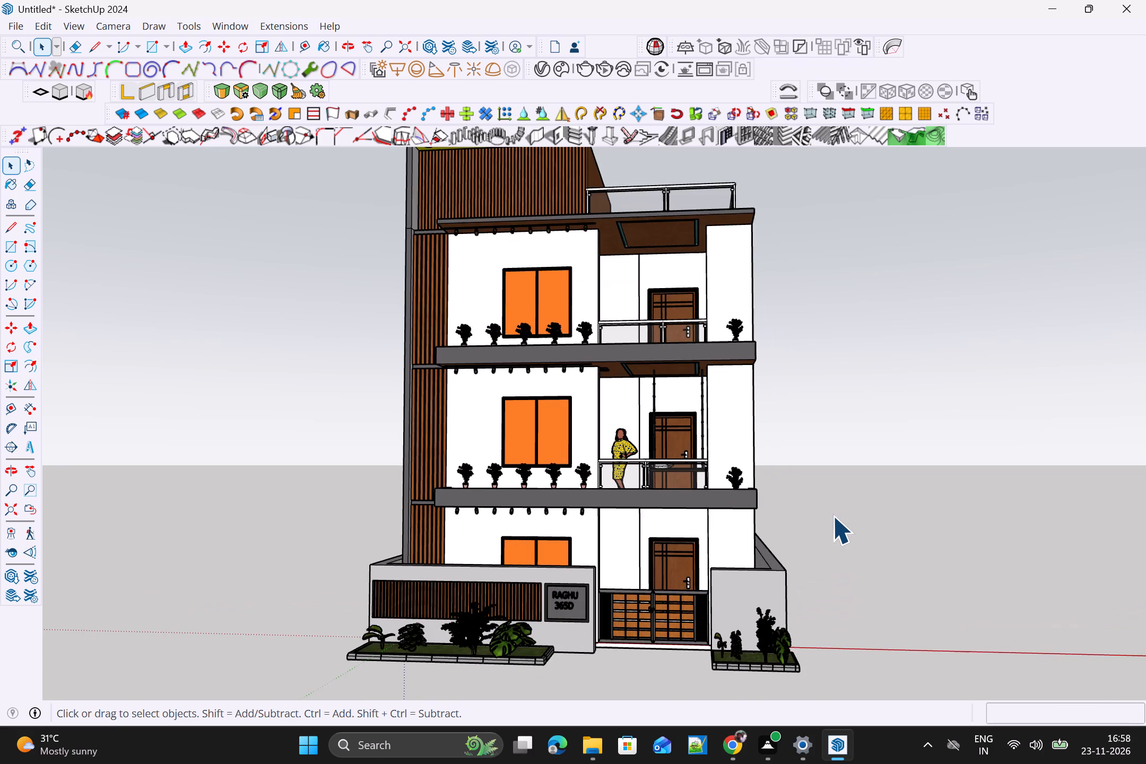
scroll(832, 516, "up", 2)
scroll(832, 516, "down", 1)
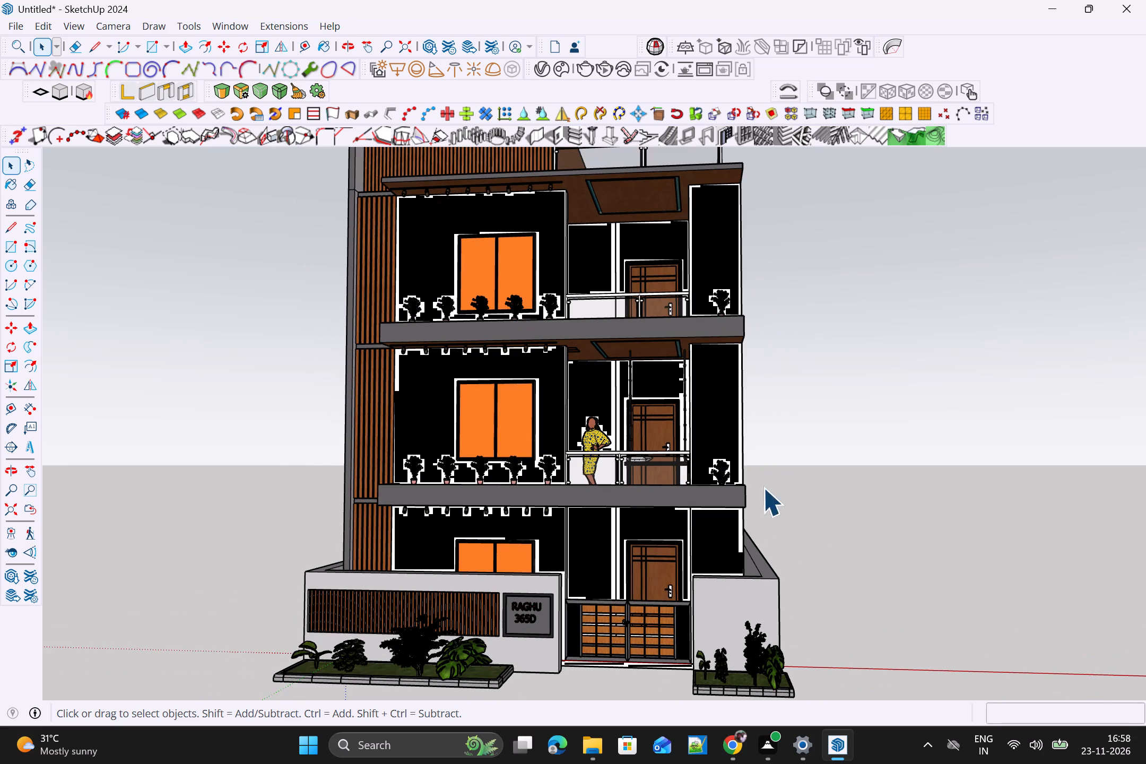
scroll(658, 461, "up", 1)
left_click(498, 412)
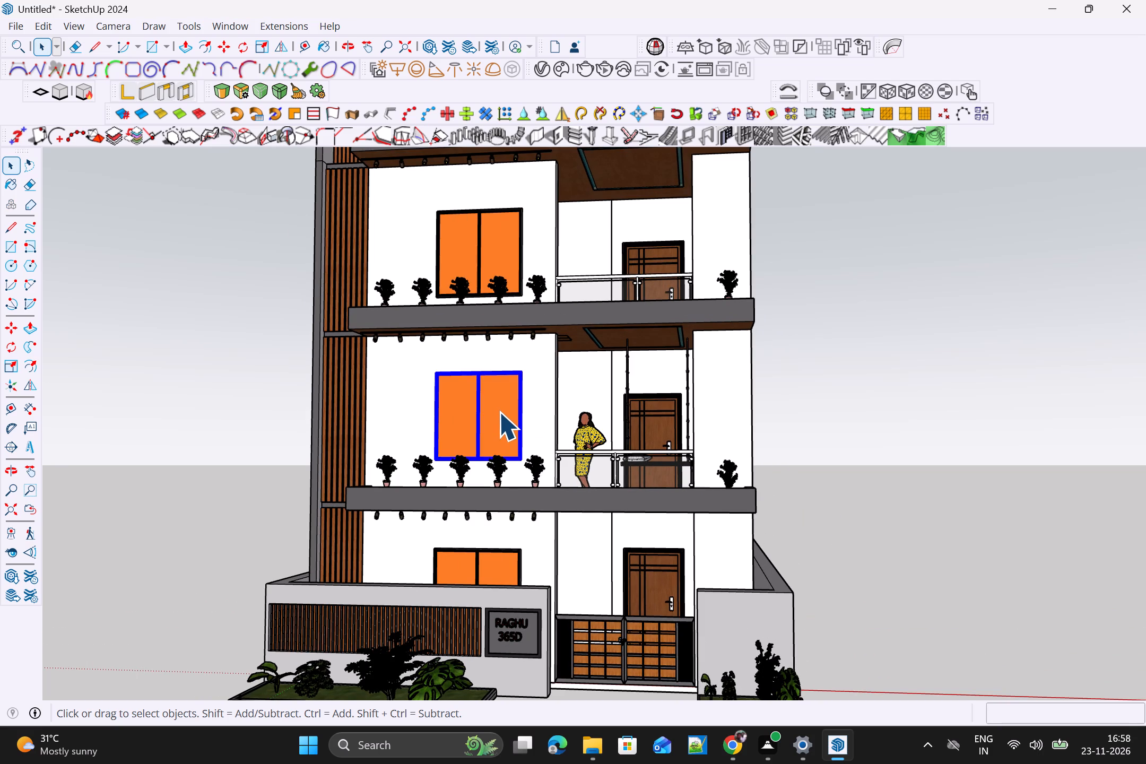
triple_click(499, 412)
left_click(500, 412)
triple_click(507, 413)
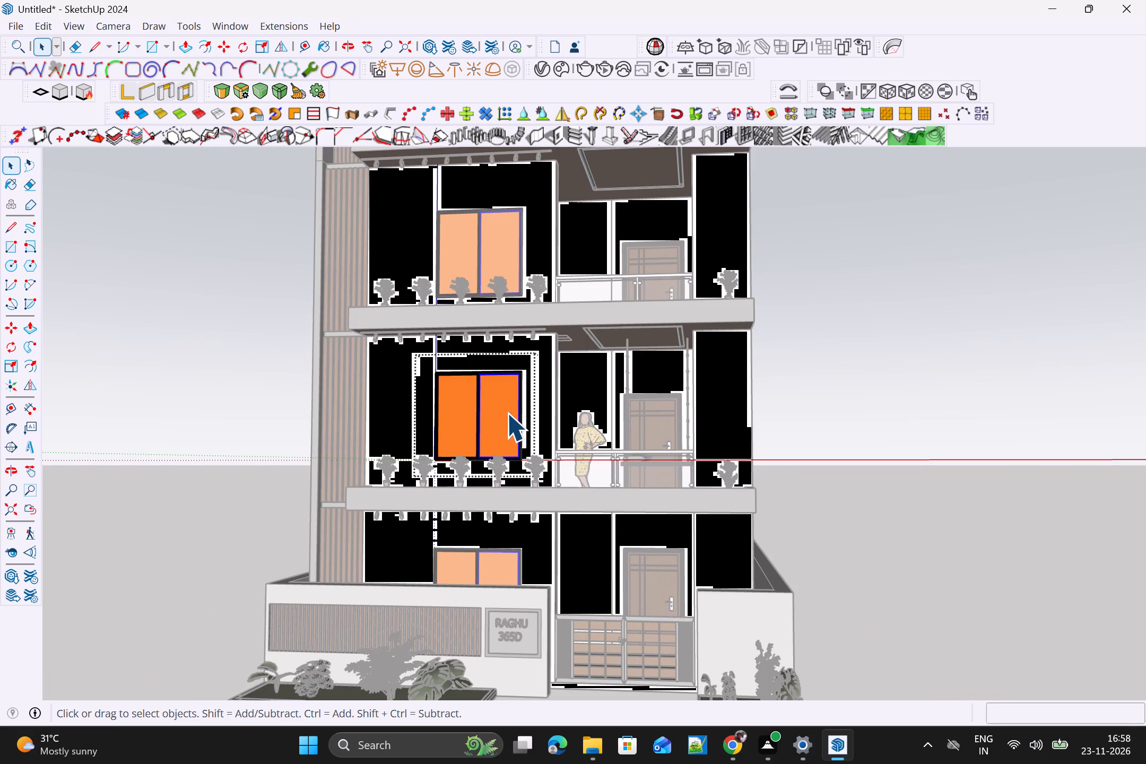
left_click(507, 413)
scroll(507, 413, "up", 4)
left_click(507, 413)
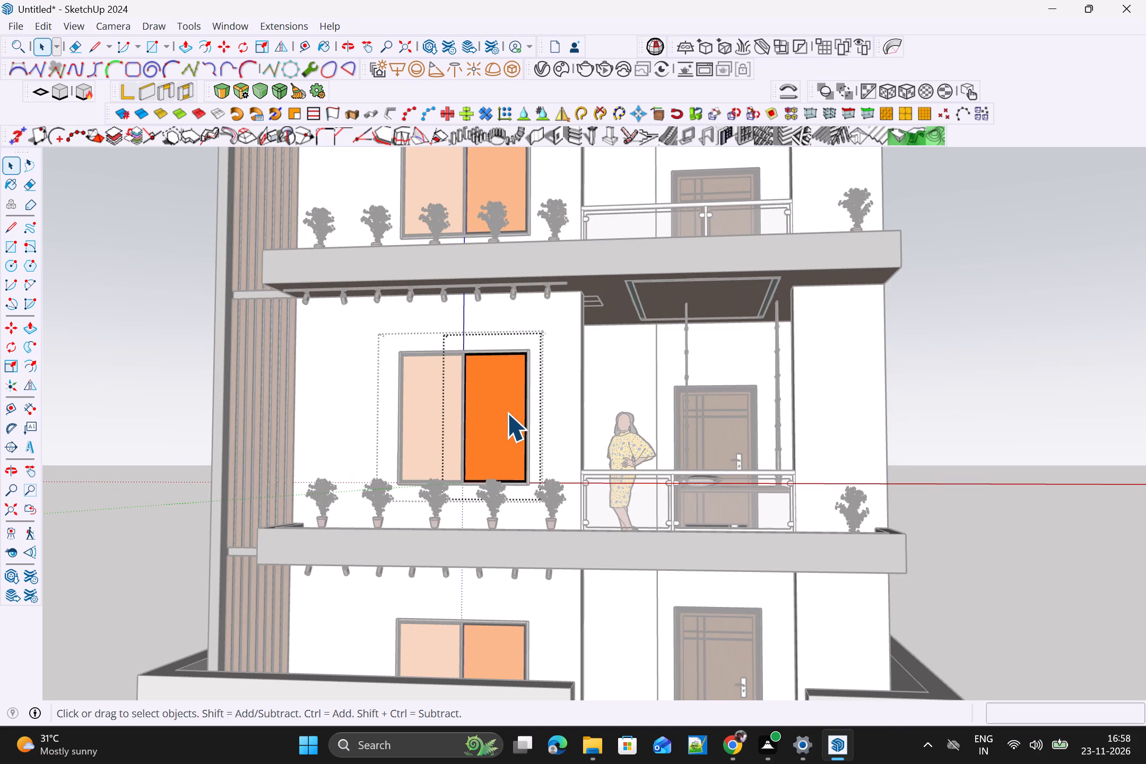
left_click(507, 413)
triple_click(508, 414)
triple_click(500, 413)
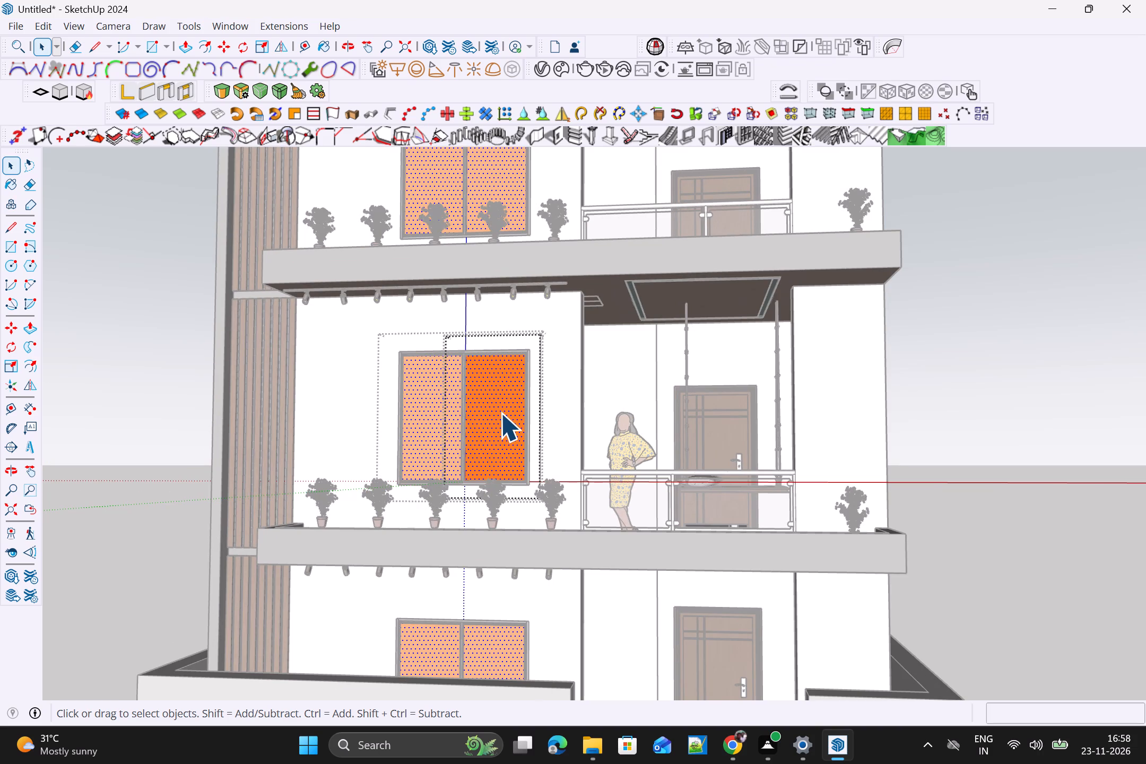
key("b")
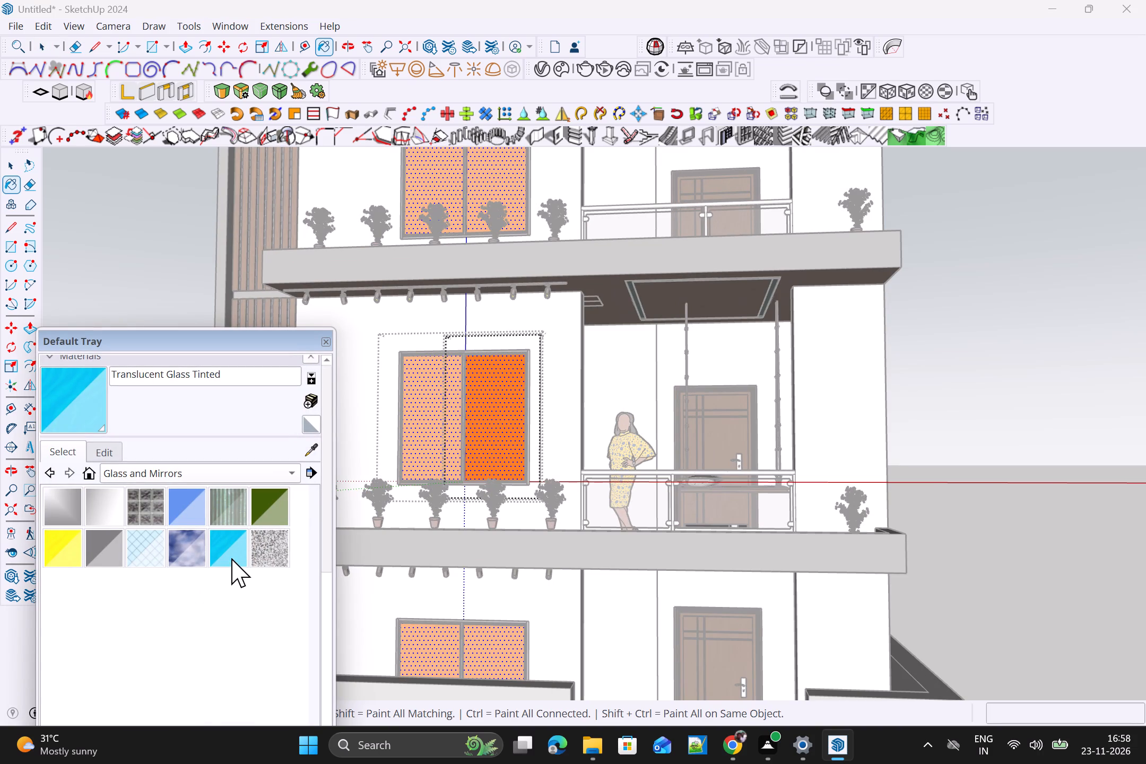
left_click(231, 553)
left_click(511, 419)
scroll(493, 438, "down", 11)
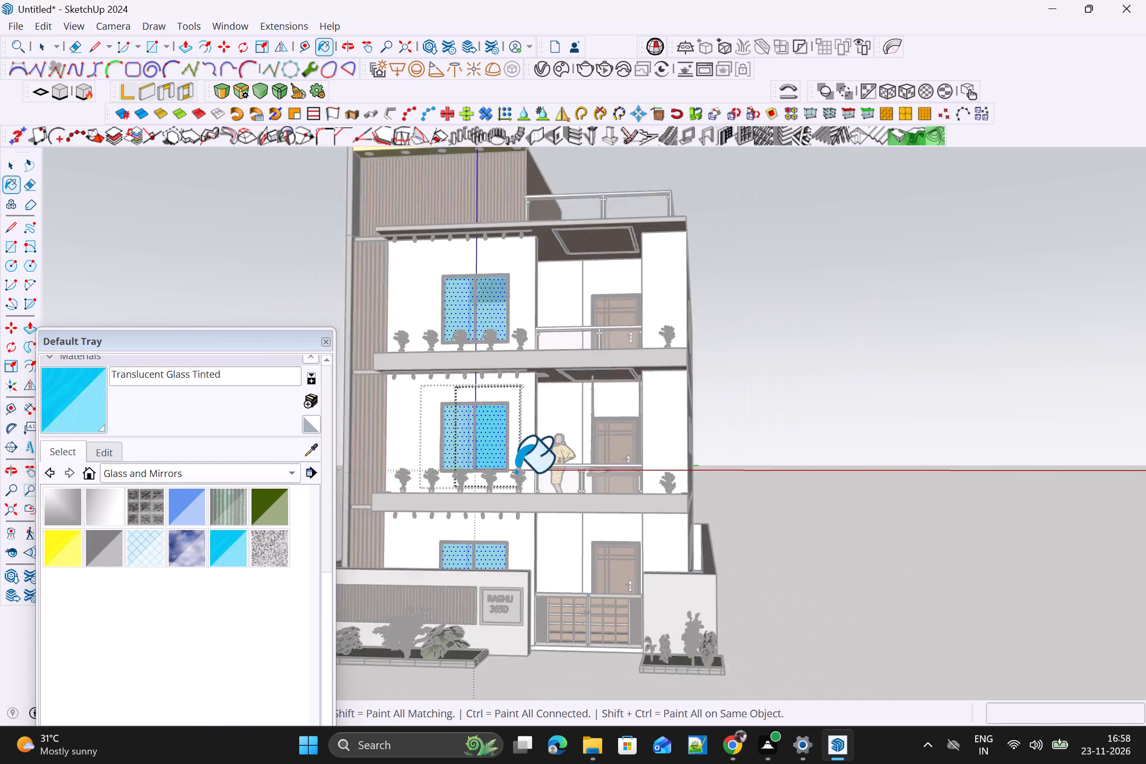
key("space")
left_click(727, 472)
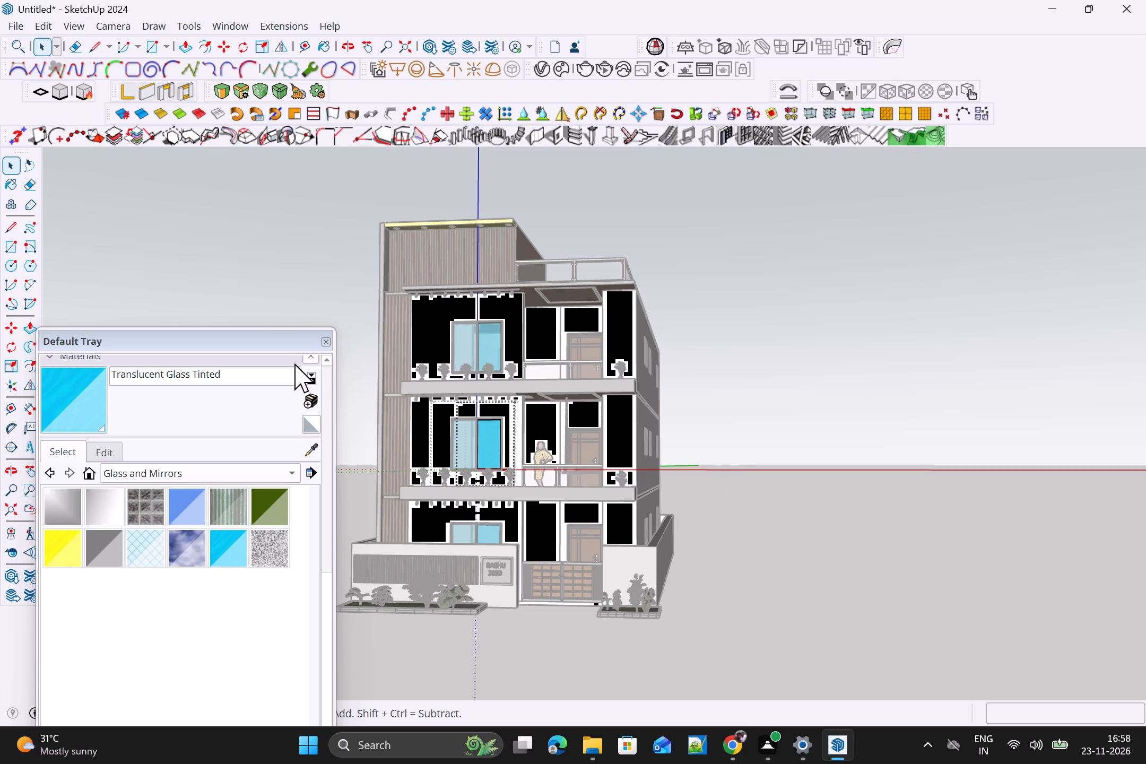
Close the materials tray and exit the nested window groups.
left_click(323, 340)
left_click(312, 357)
scroll(302, 374, "up", 4)
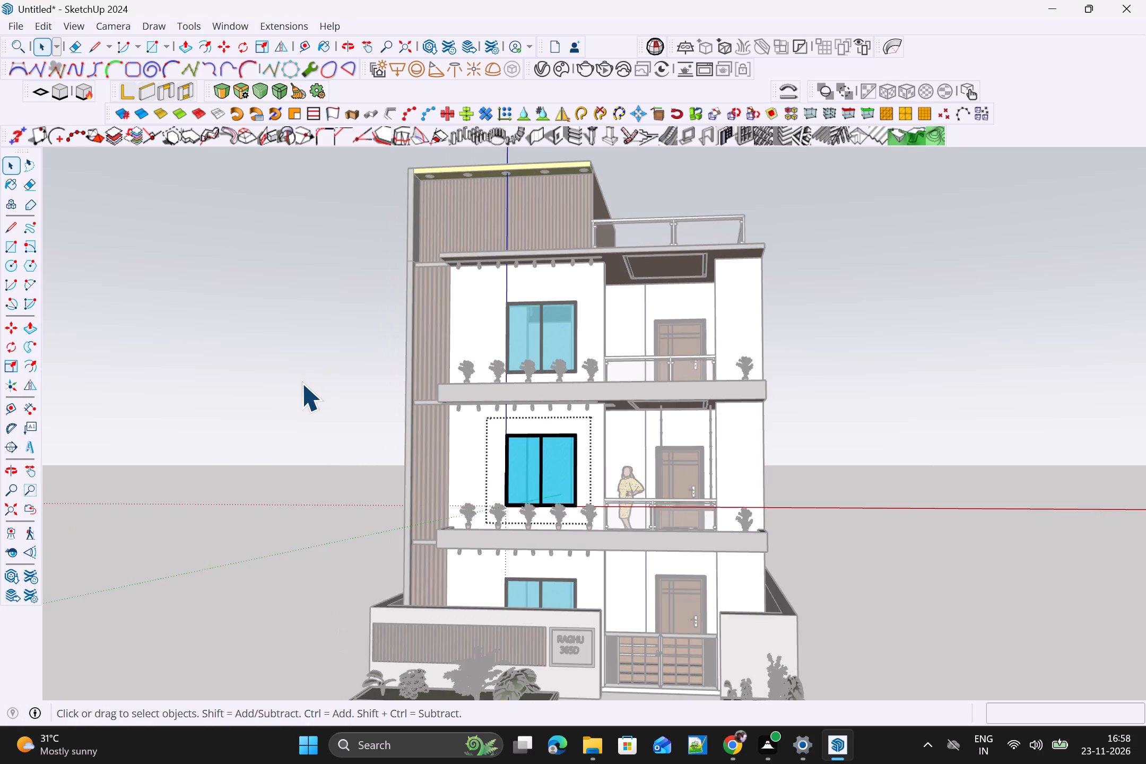
scroll(299, 384, "up", 3)
left_click(308, 394)
Start a V-Ray interactive render of the full front elevation with its lights only.
scroll(308, 395, "down", 7)
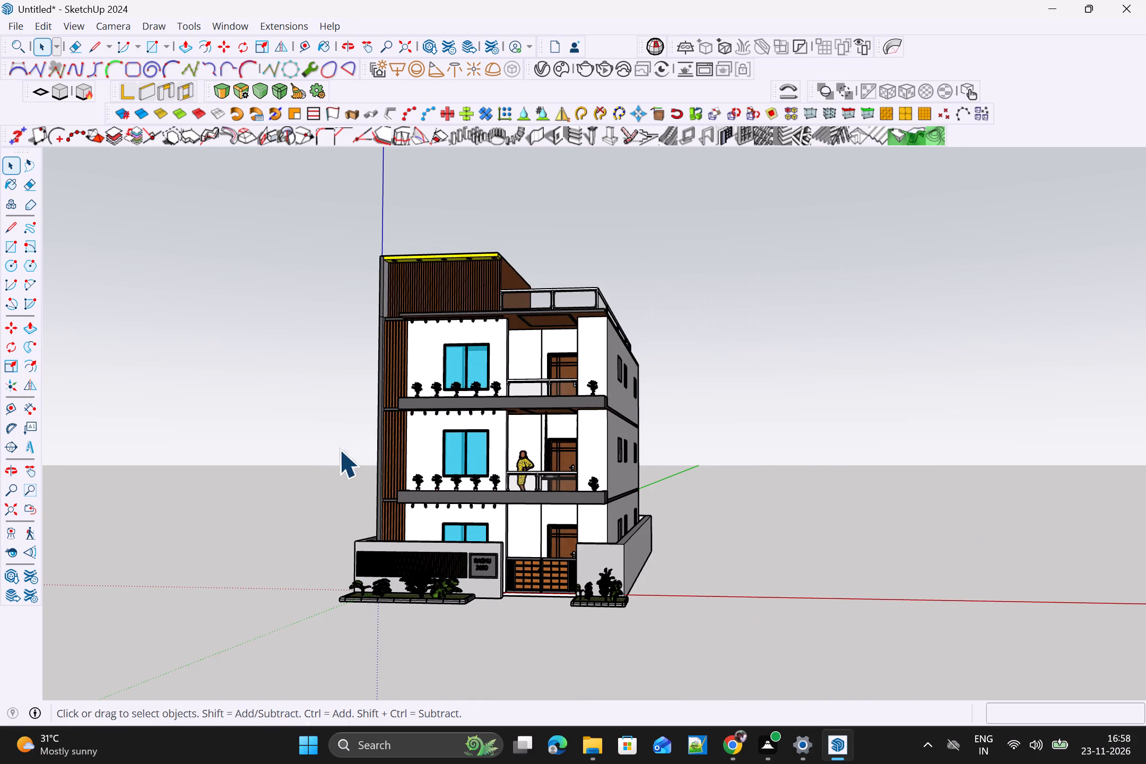
scroll(508, 572, "up", 2)
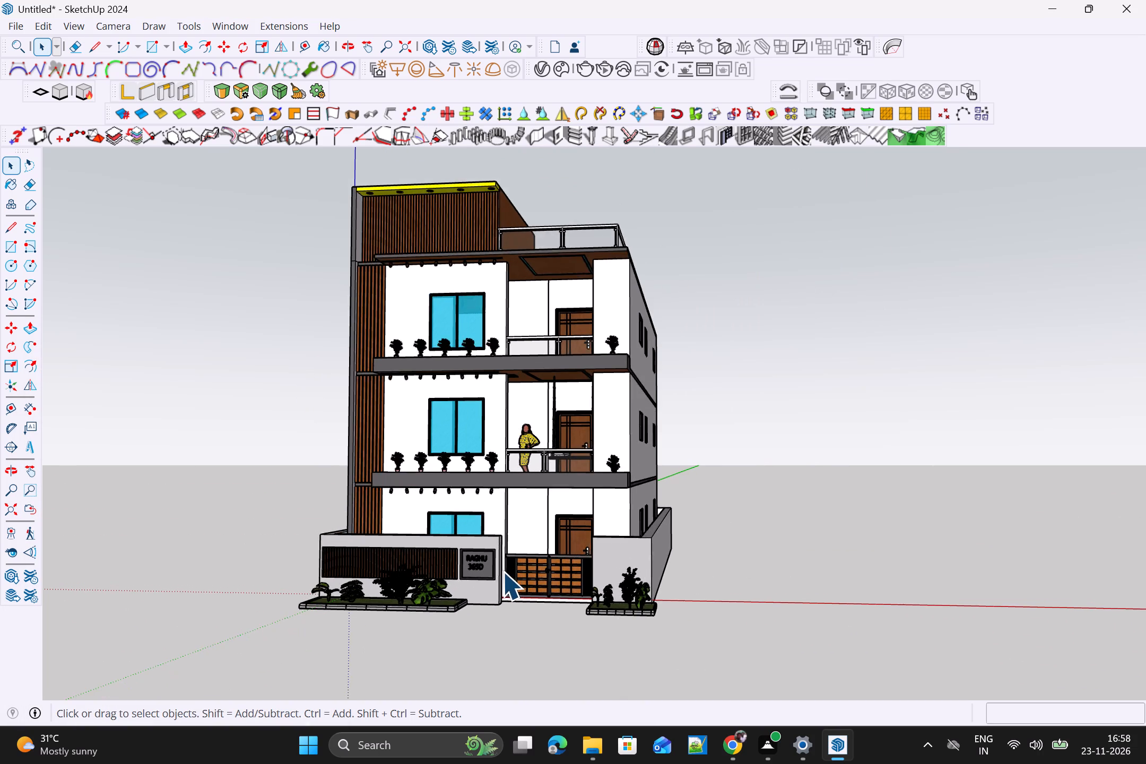
scroll(502, 571, "up", 1)
scroll(569, 555, "down", 3)
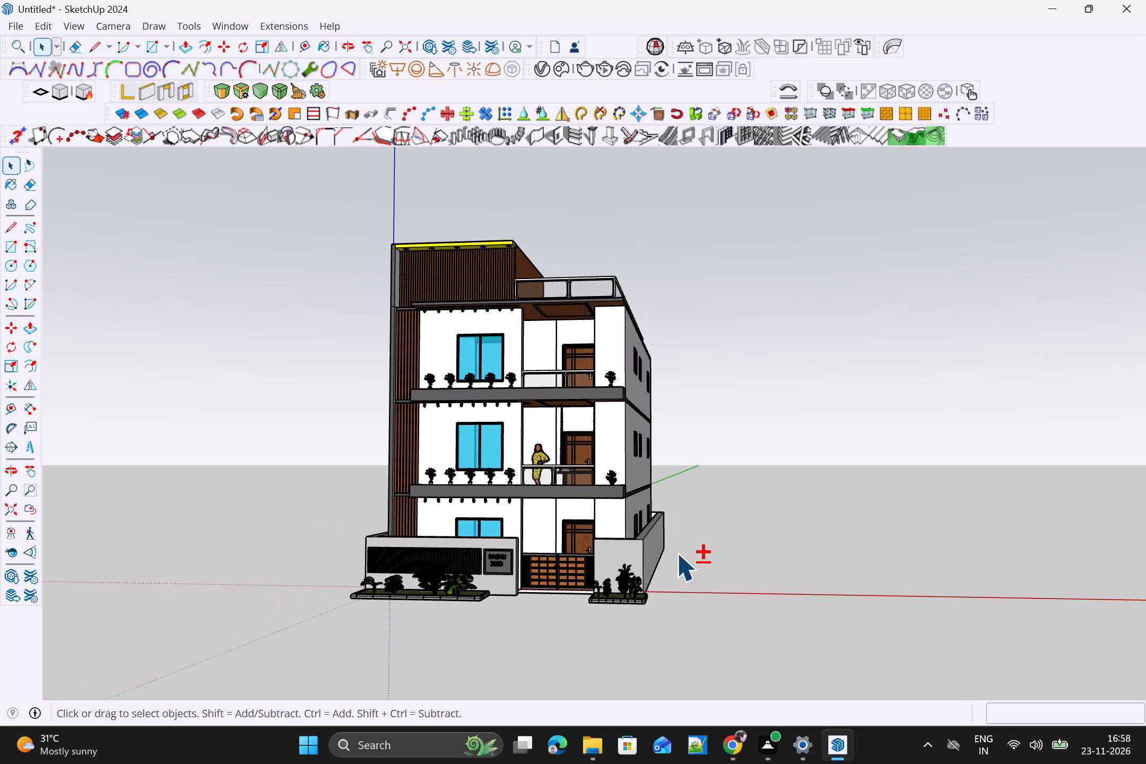
scroll(465, 508, "up", 6)
scroll(428, 475, "up", 2)
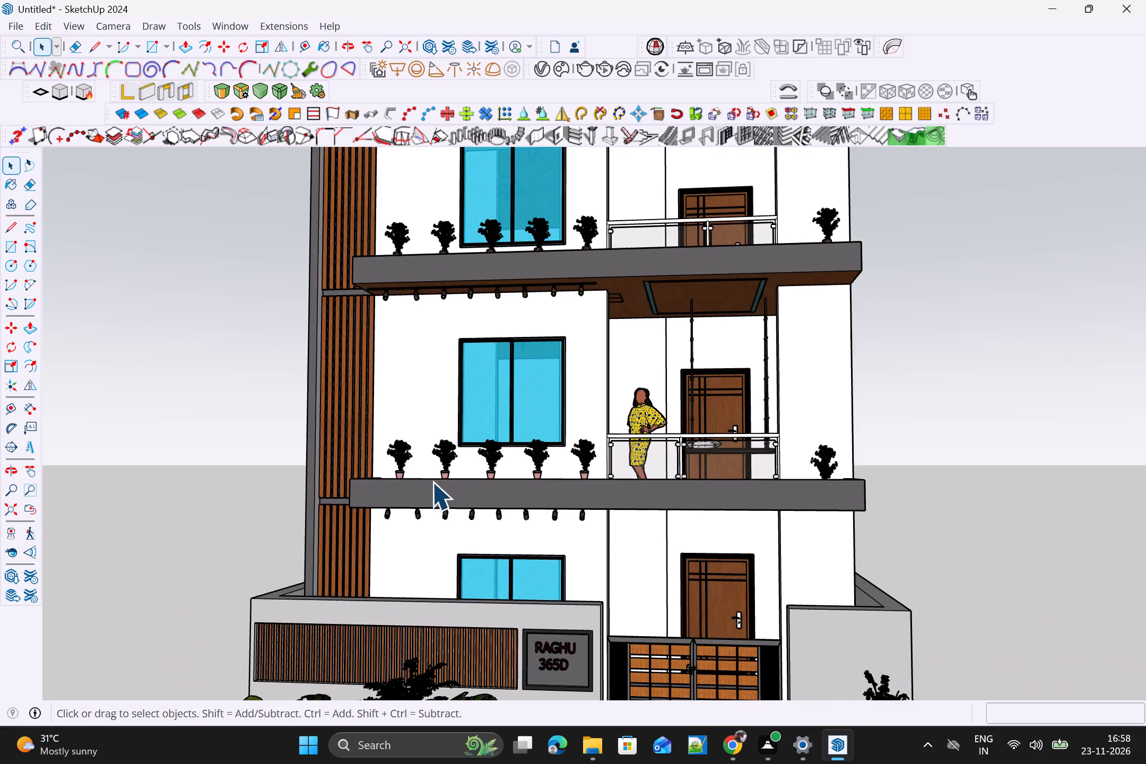
scroll(434, 485, "down", 5)
scroll(578, 518, "down", 4)
scroll(523, 543, "up", 1)
middle_click_drag(533, 545, 541, 583)
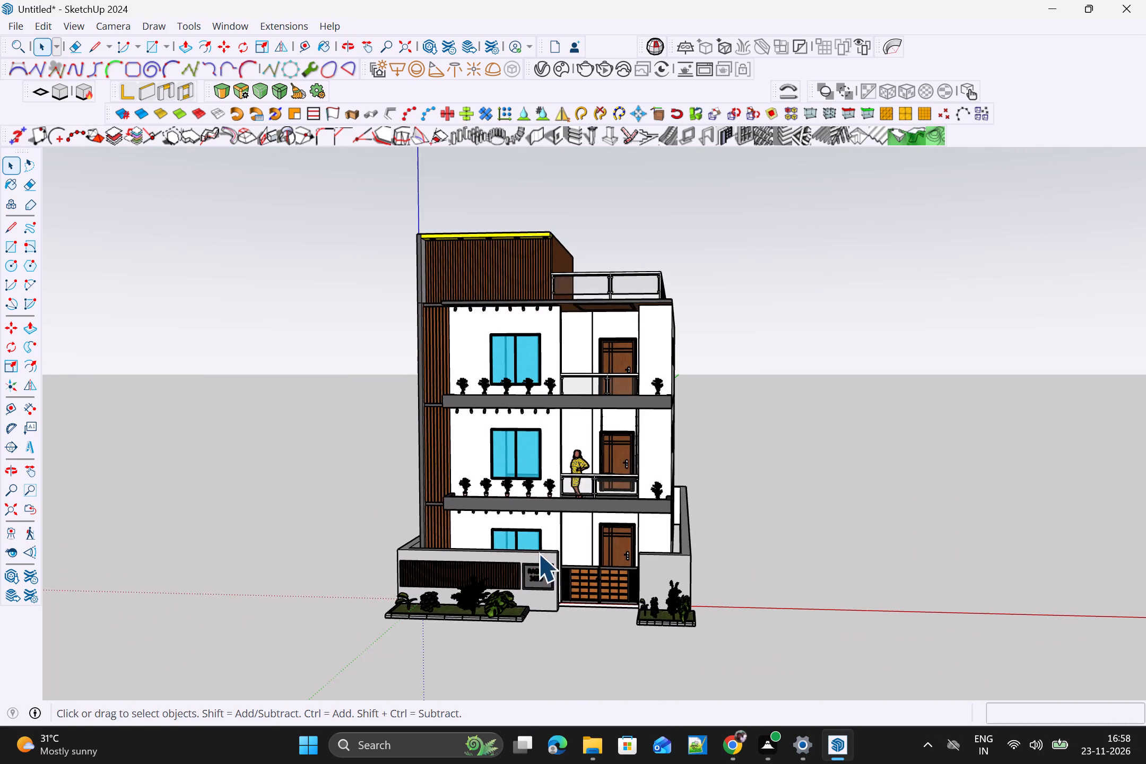
scroll(520, 545, "up", 2)
scroll(467, 548, "down", 1)
middle_click_drag(536, 581, 591, 580)
scroll(496, 570, "up", 1)
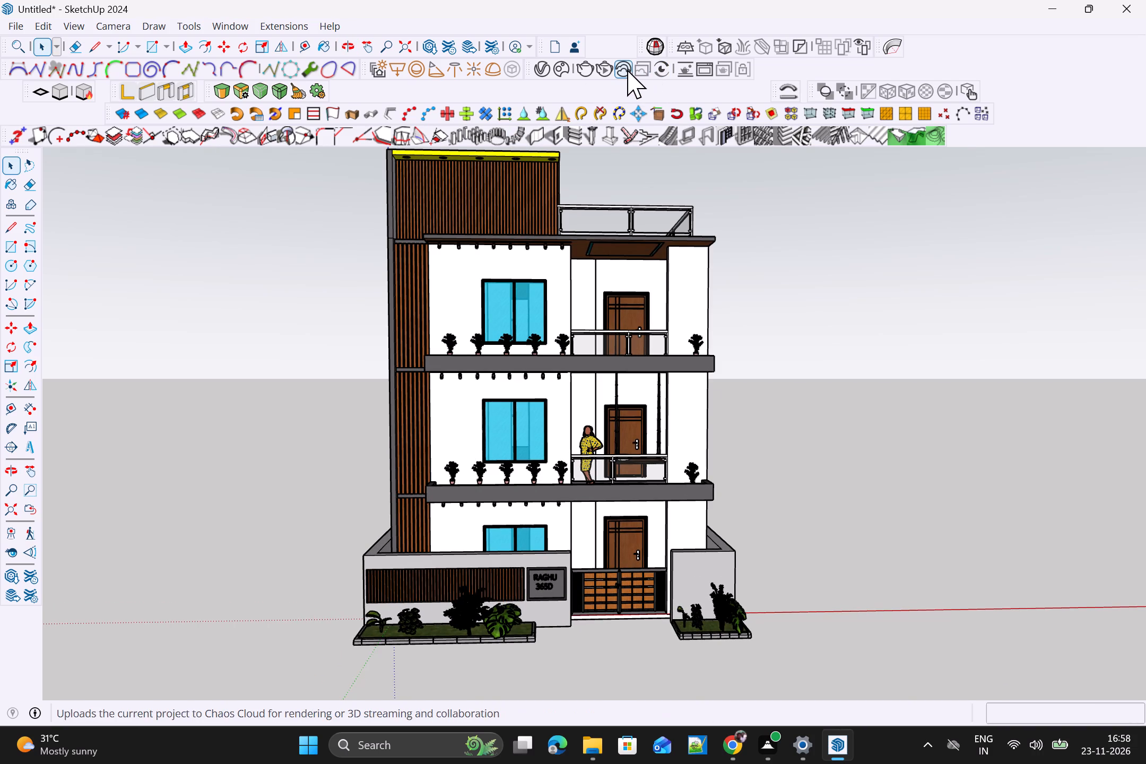
left_click(605, 70)
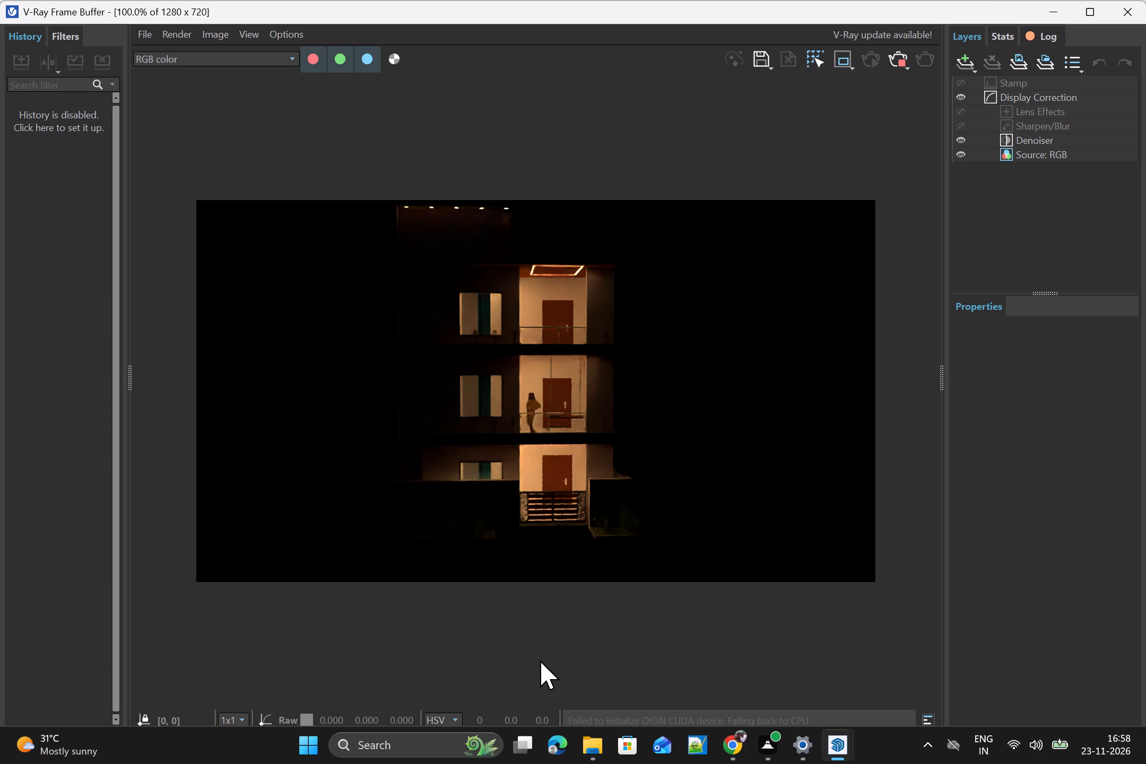
Save the rendered image in Downloads as a JPEG file named night view.
left_click(771, 64)
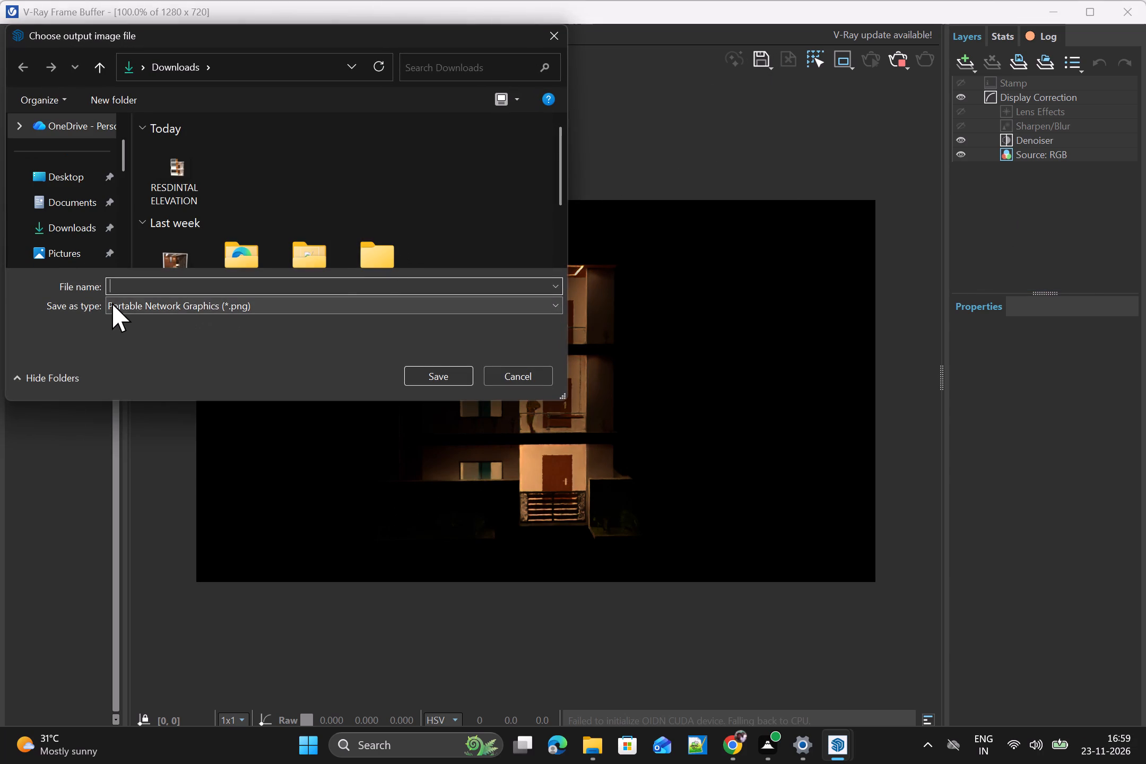
left_click(137, 305)
left_click(119, 386)
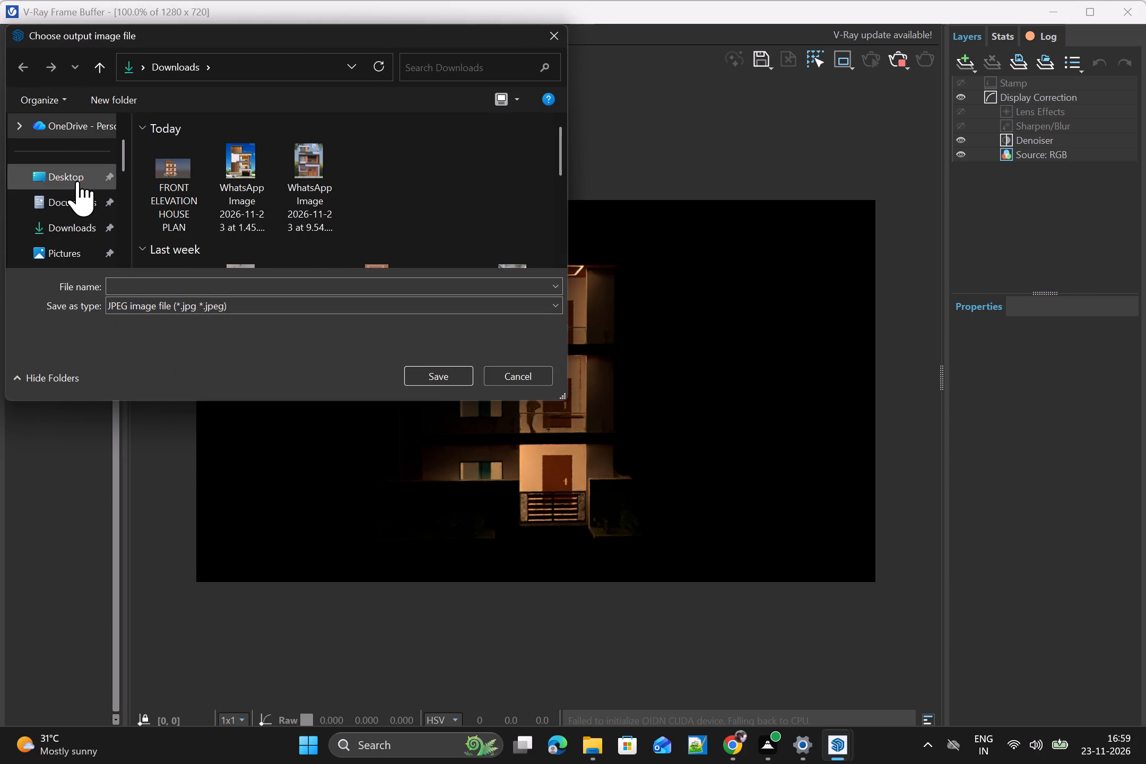
left_click(70, 227)
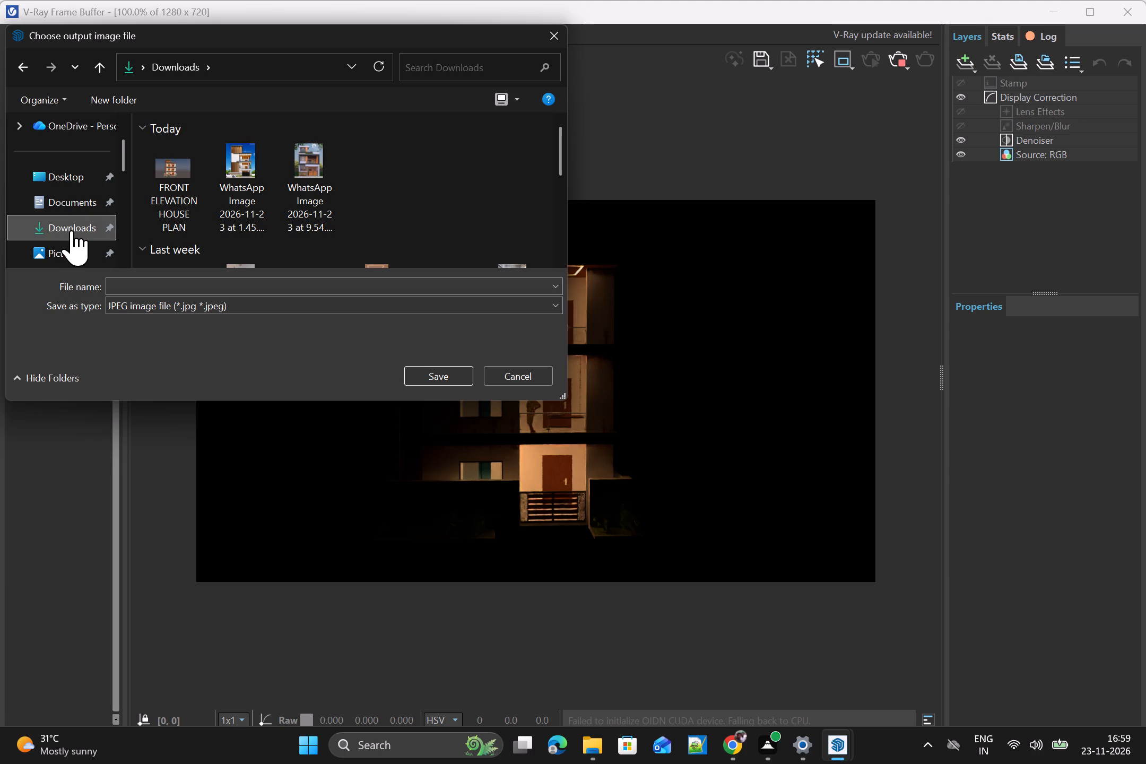
left_click(196, 290)
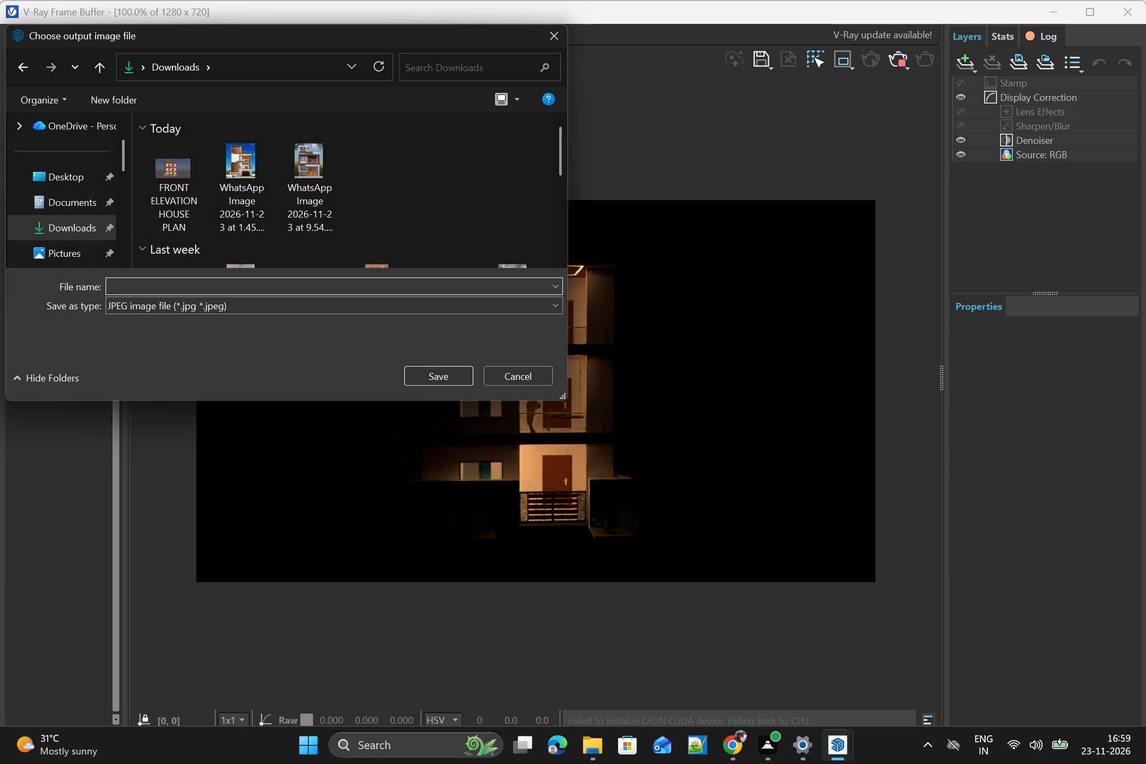
type("night view")
key("Return")
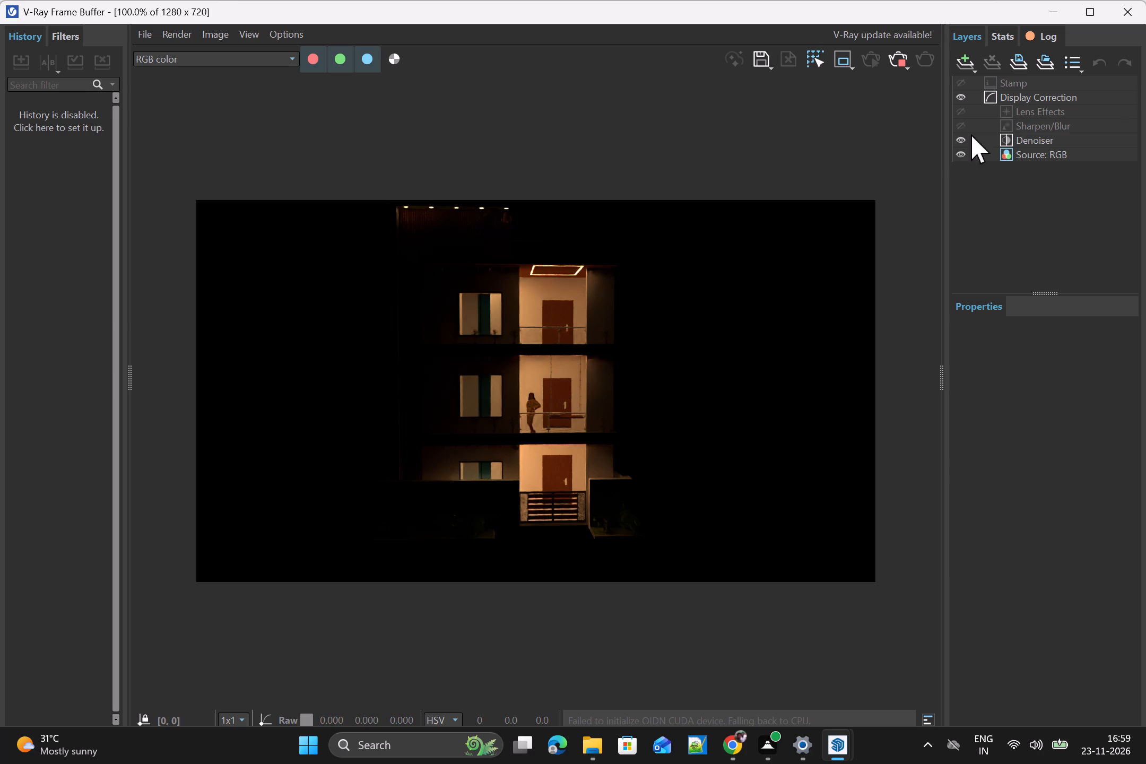
Stop the interactive render and close the V-Ray Frame Buffer.
left_click(907, 61)
left_click(1141, 13)
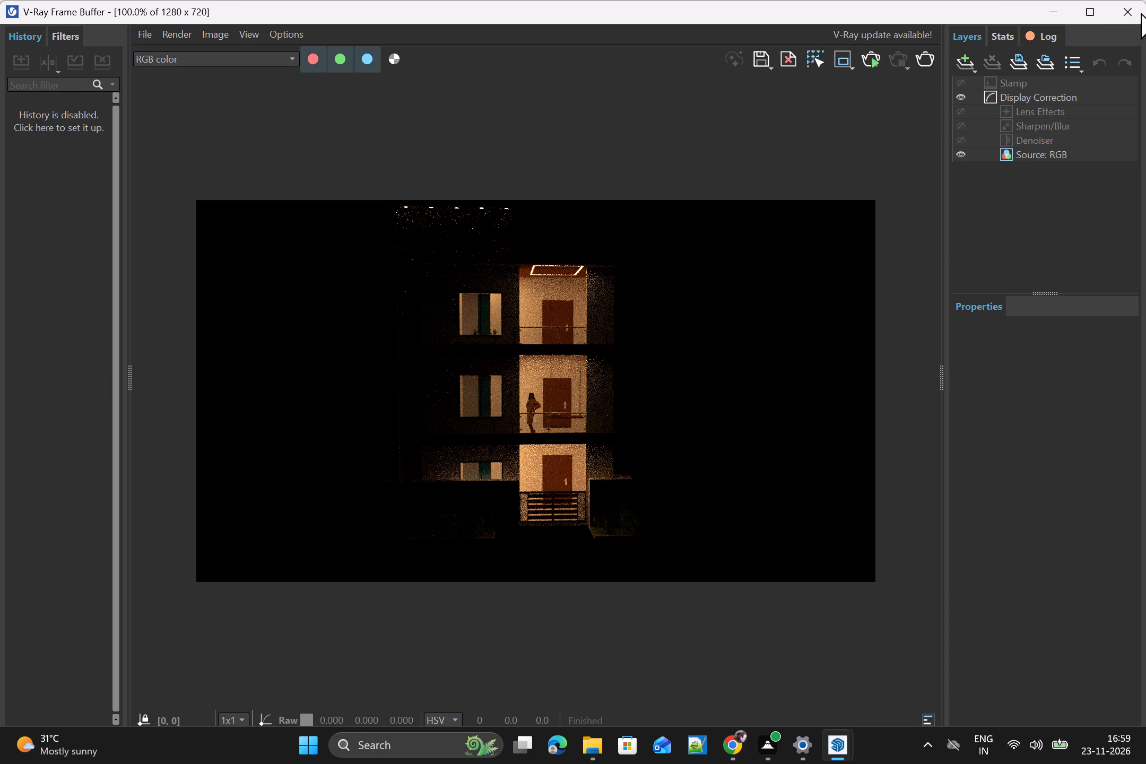
left_click(861, 344)
Save the model as front elevation house plan in the FUJI SKETCHUP folder on the Desktop.
scroll(832, 359, "up", 1)
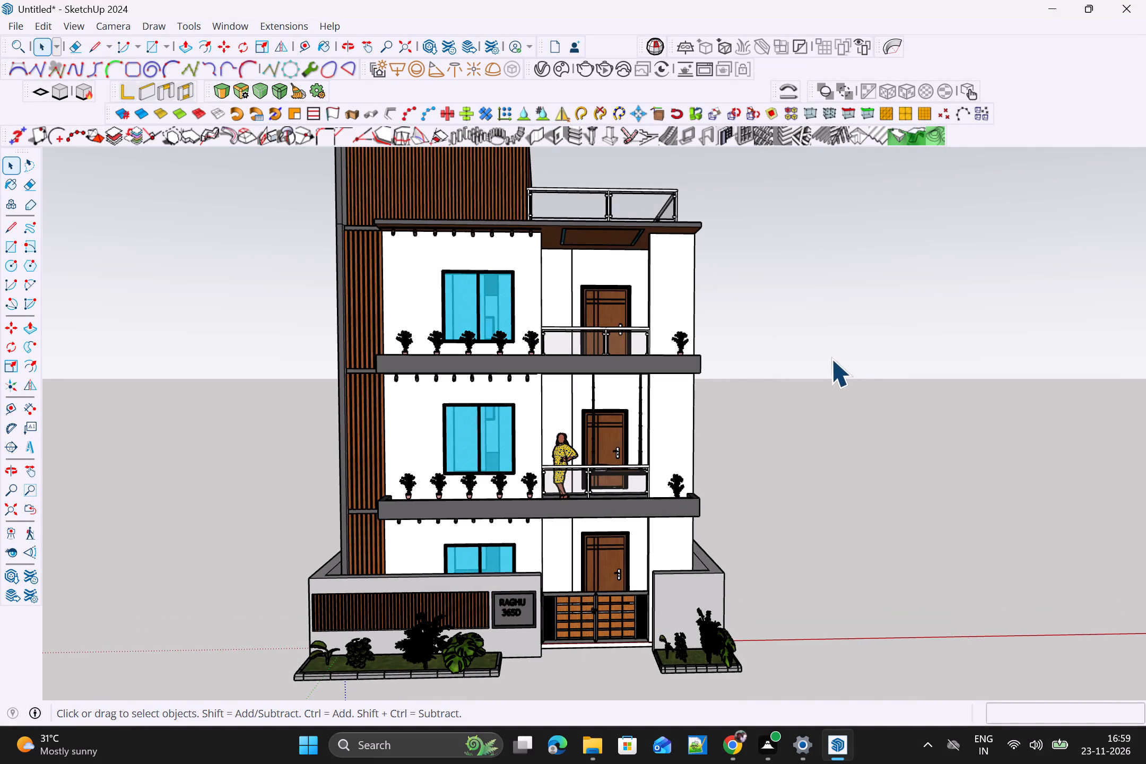
scroll(828, 360, "down", 2)
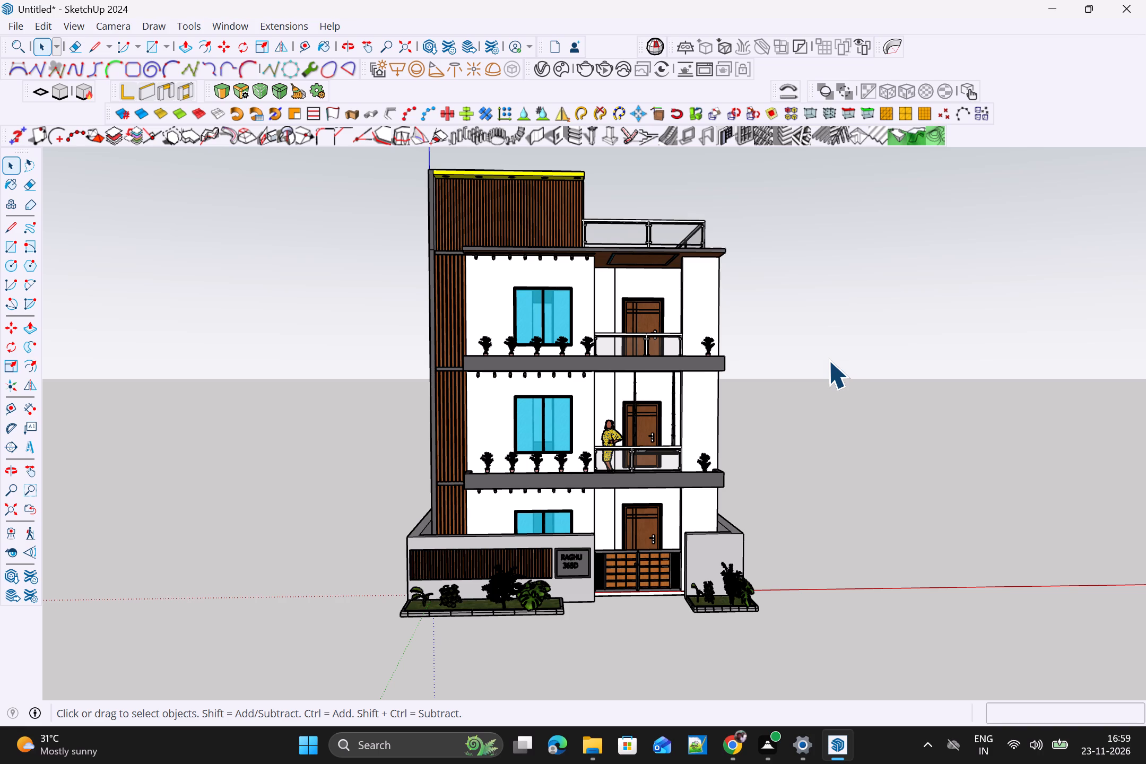
left_click(12, 24)
left_click(65, 125)
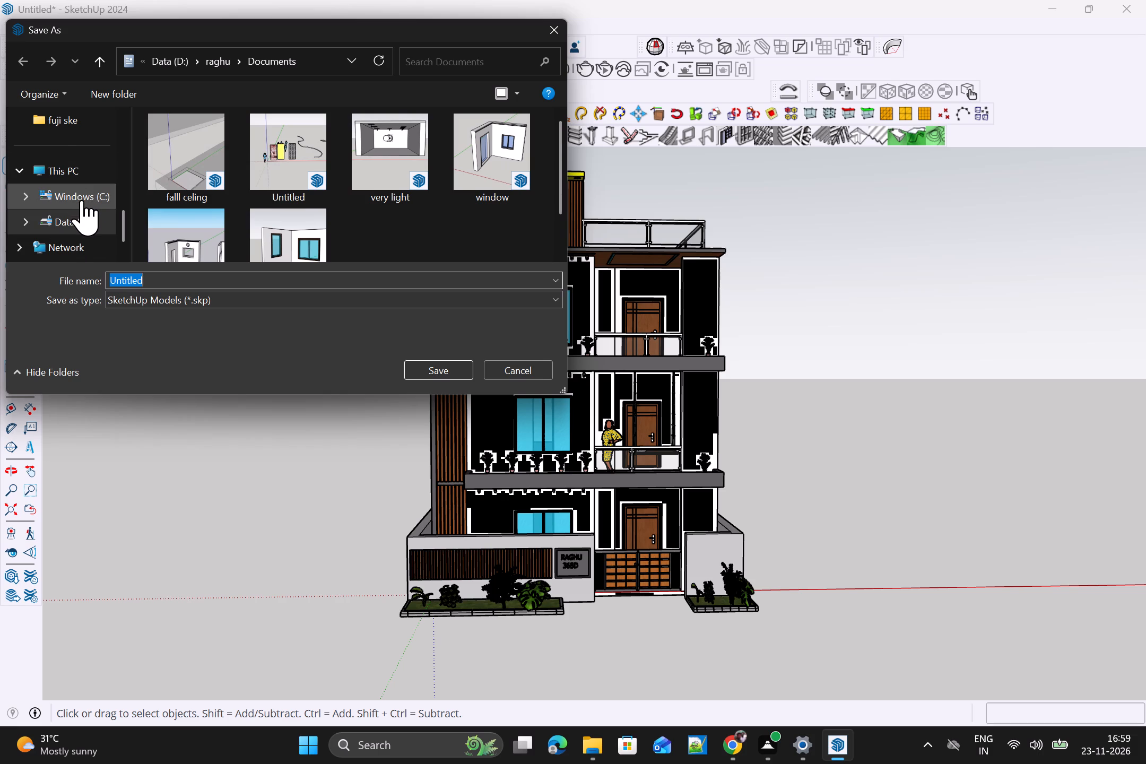
scroll(82, 200, "up", 1)
left_click(85, 177)
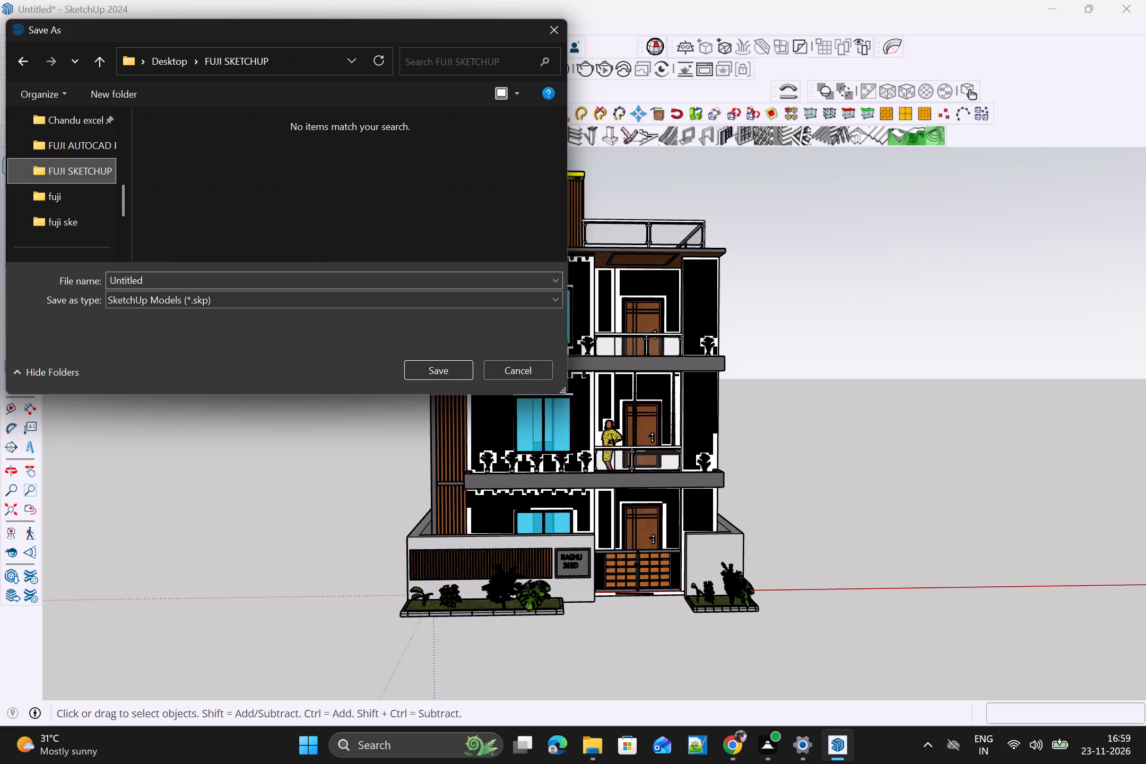
left_click(164, 274)
key("BackSpace")
key("BackSpace")
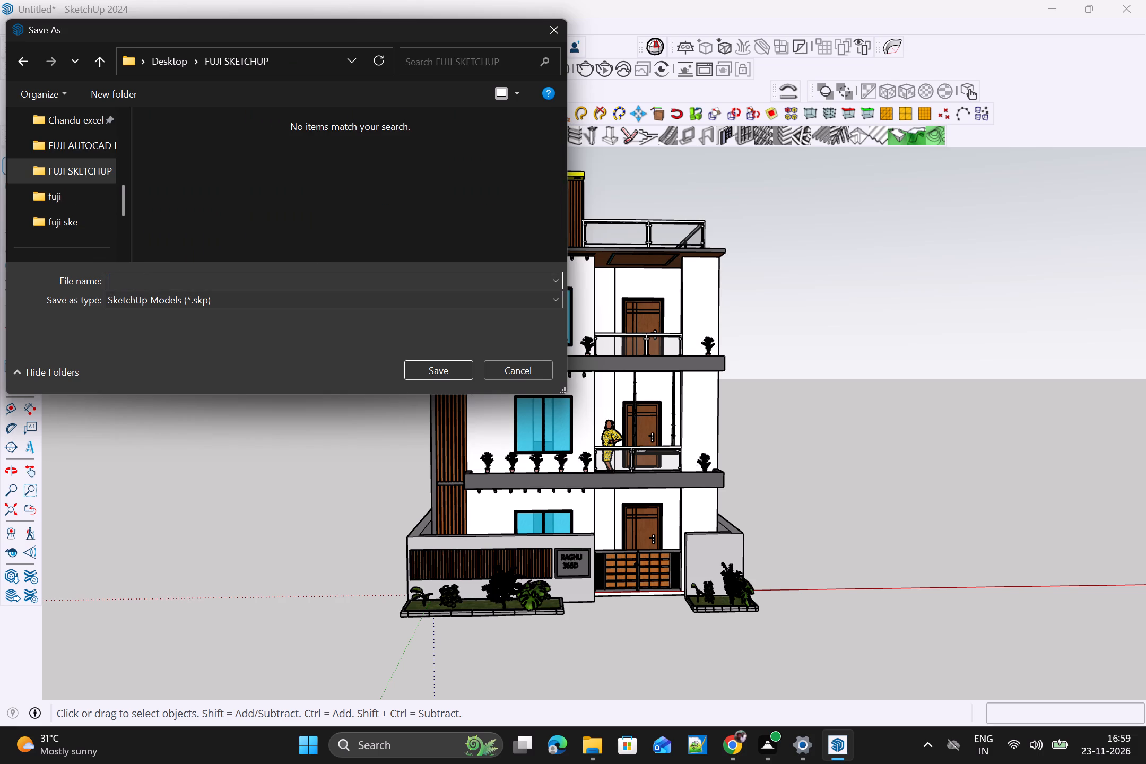
type("front ele")
type("vation hosu")
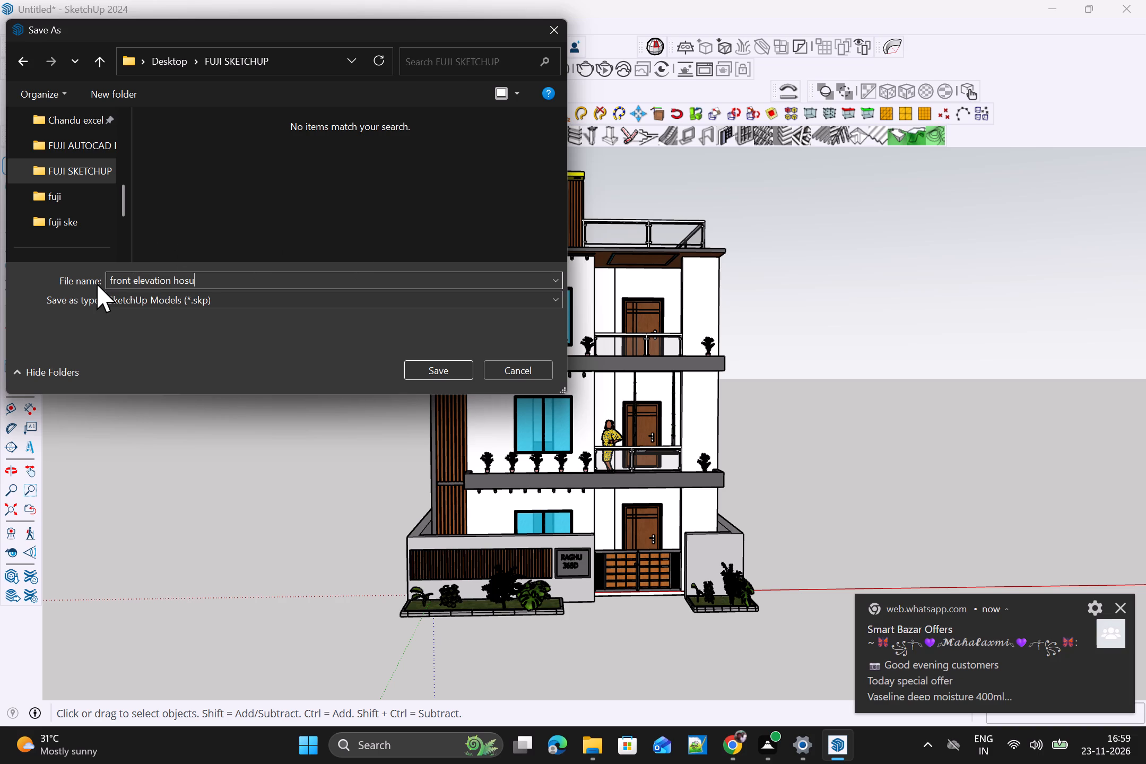
key("BackSpace")
key("BackSpace")
type("use p")
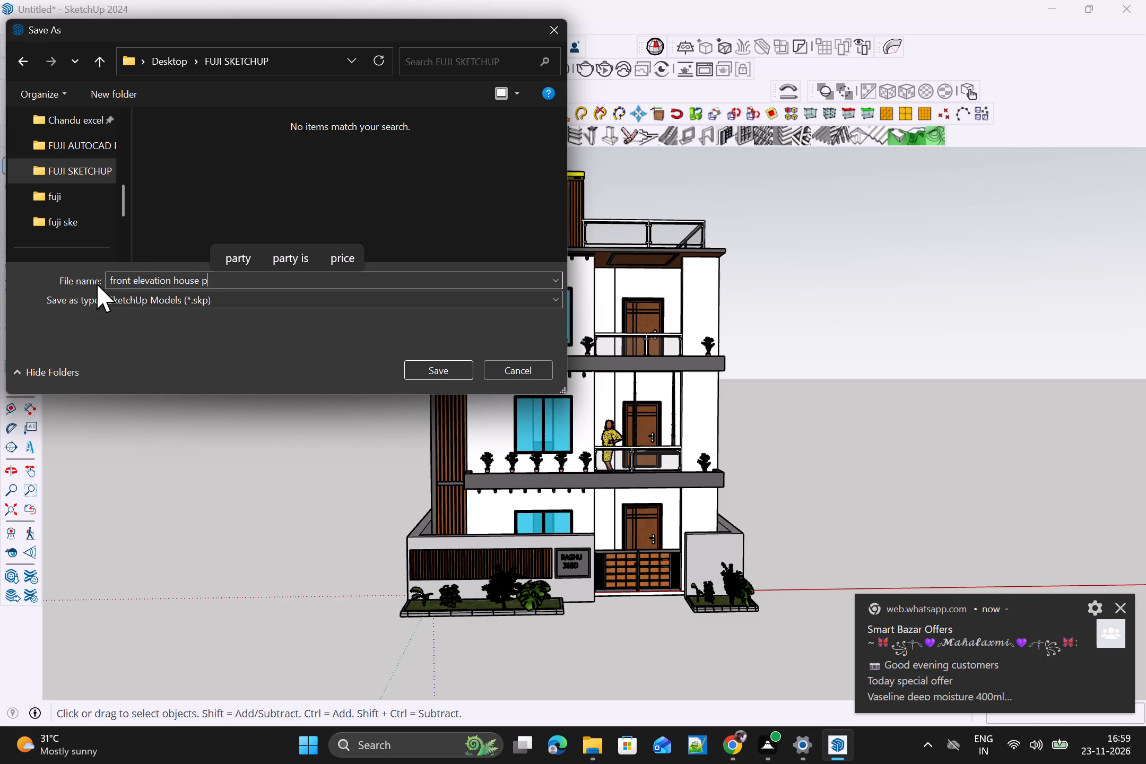
type("lan")
key("Return")
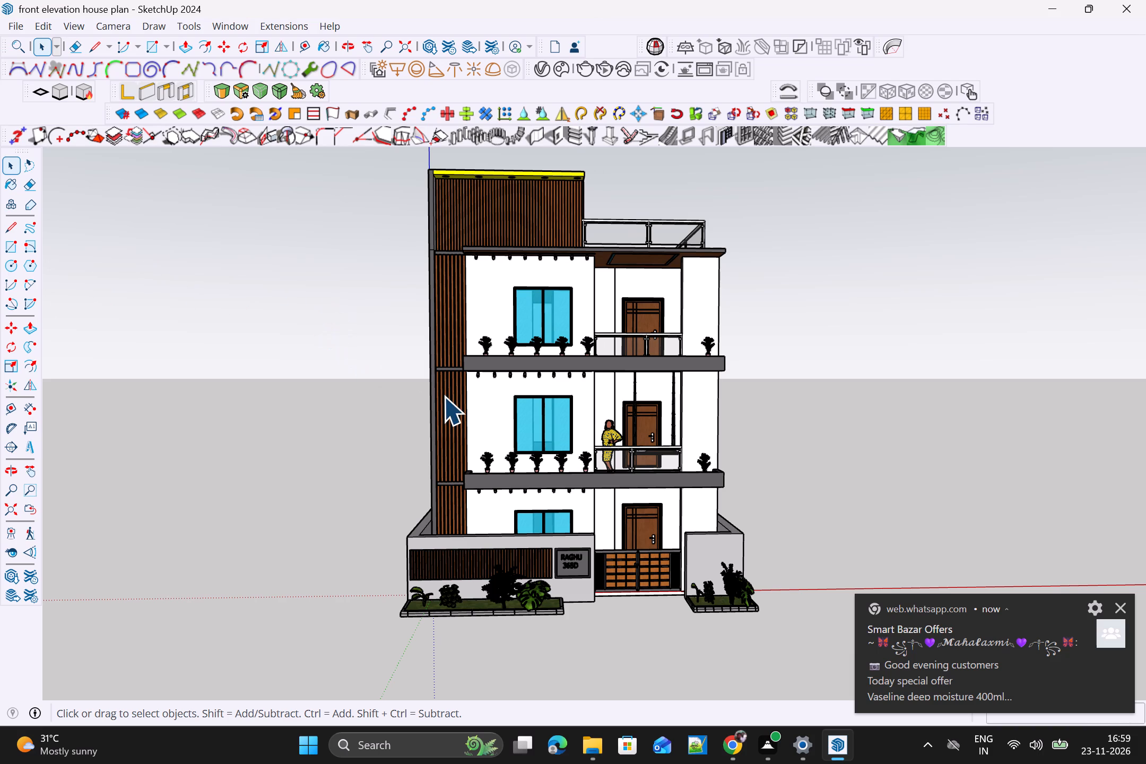
Examine the house facade from the front and from a low angle, including the undersides of the balcony slabs.
left_click(864, 389)
scroll(866, 392, "up", 1)
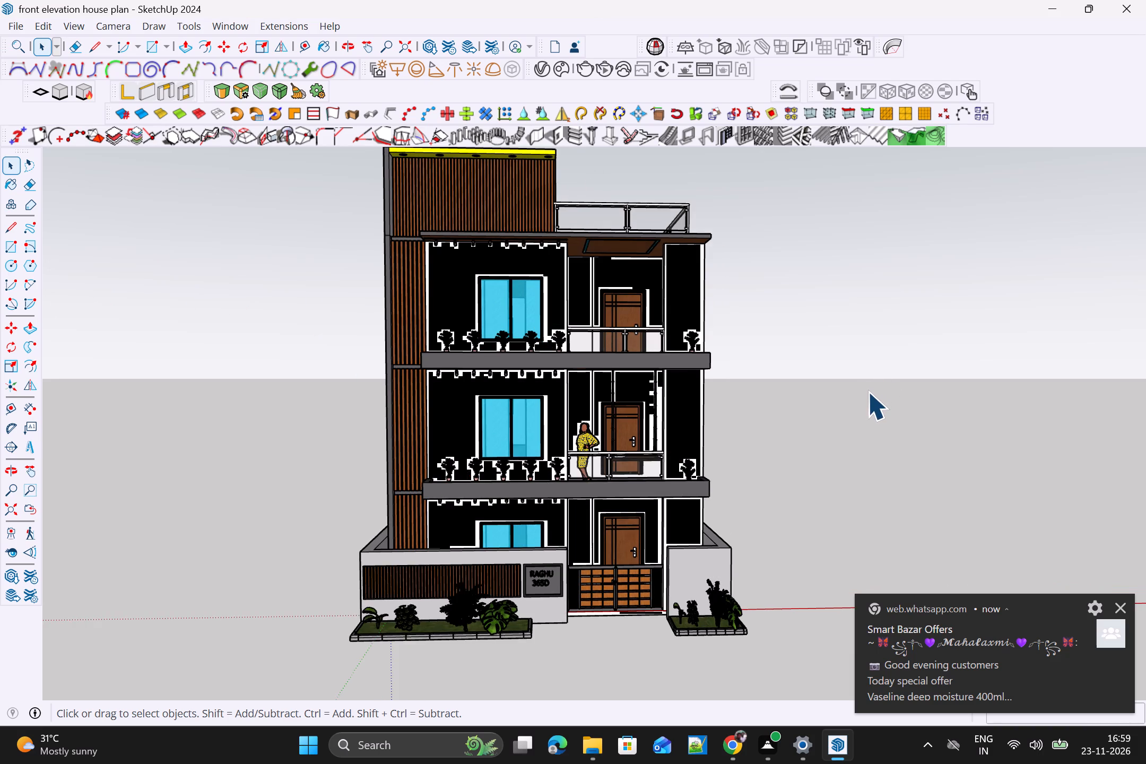
scroll(867, 394, "down", 2)
scroll(873, 395, "up", 3)
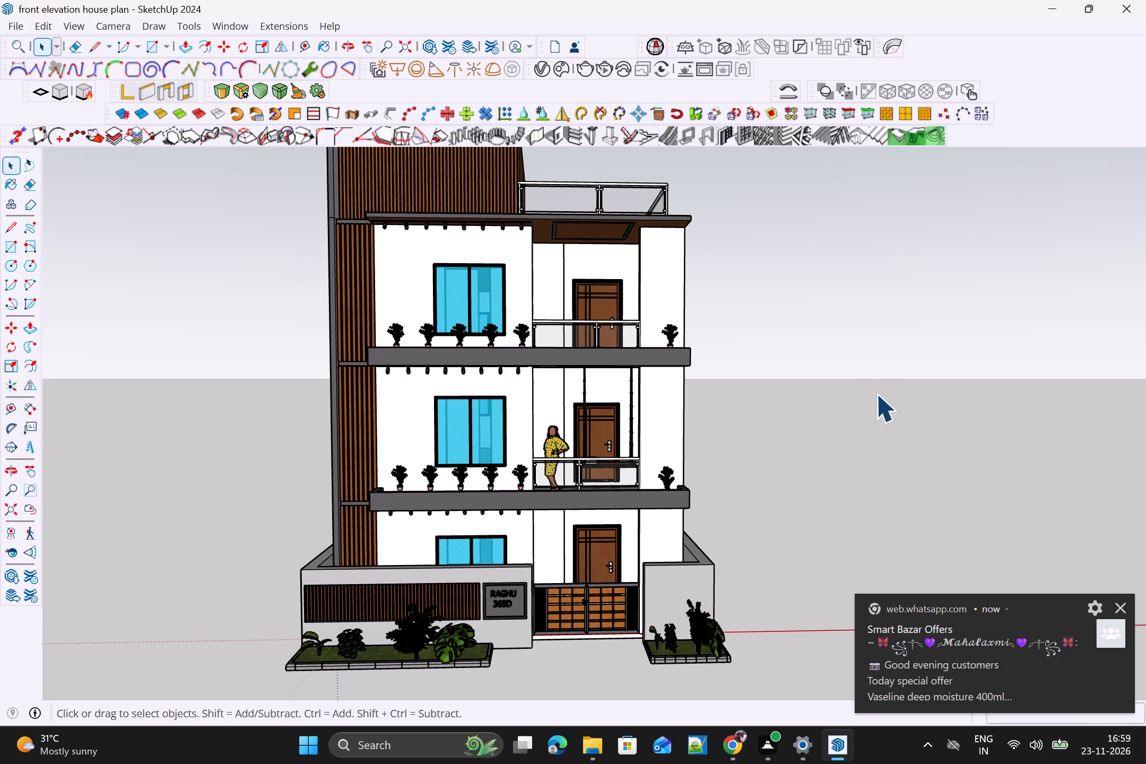
scroll(876, 394, "down", 2)
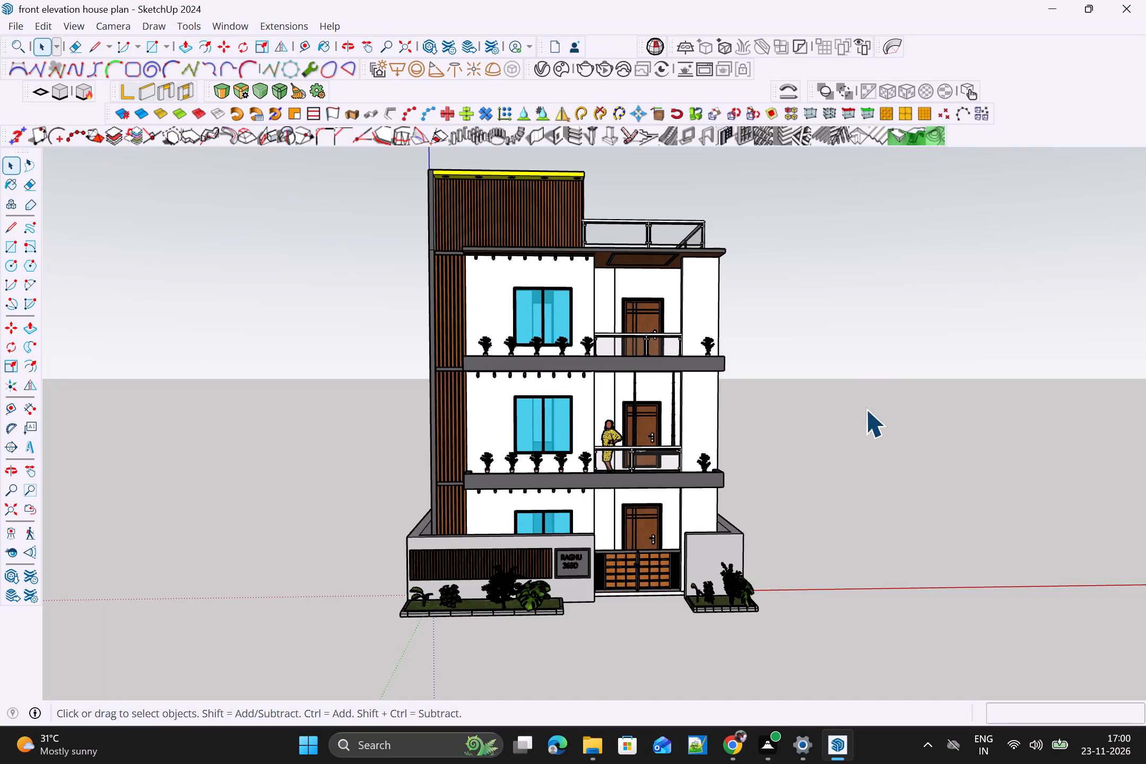
scroll(744, 465, "down", 2)
middle_click(749, 363)
scroll(722, 399, "up", 2)
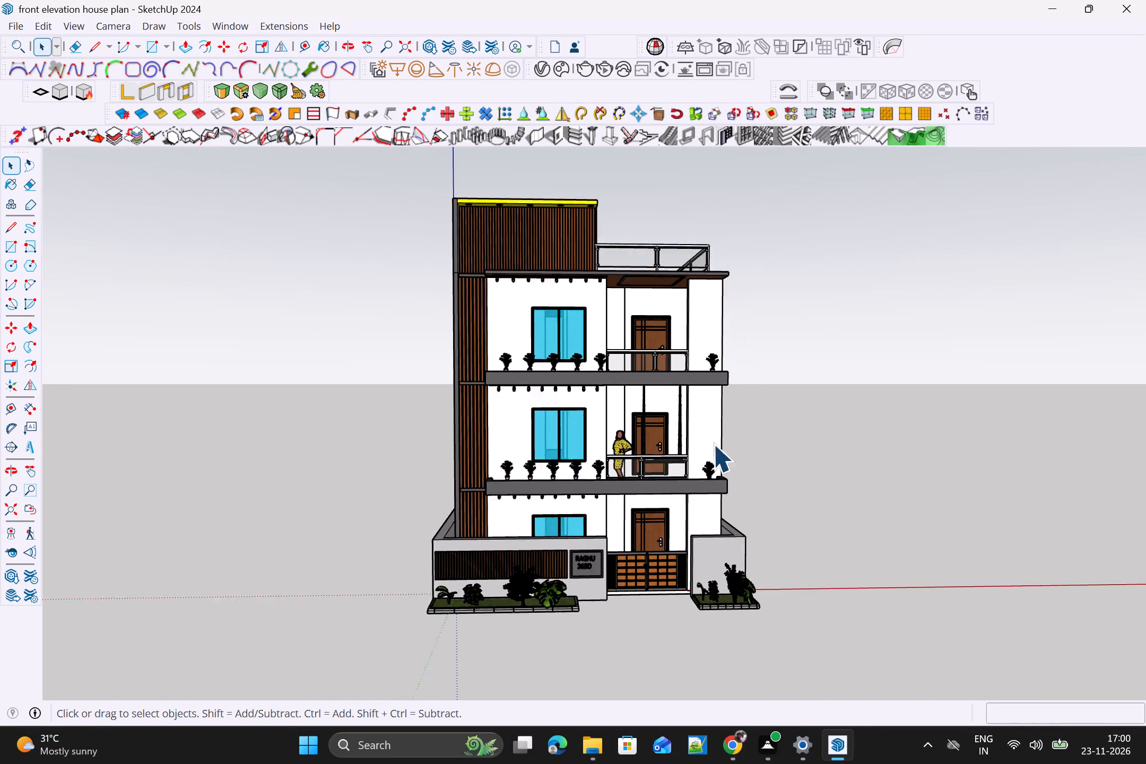
middle_click_drag(688, 406, 675, 337)
scroll(679, 356, "up", 4)
scroll(687, 338, "down", 3)
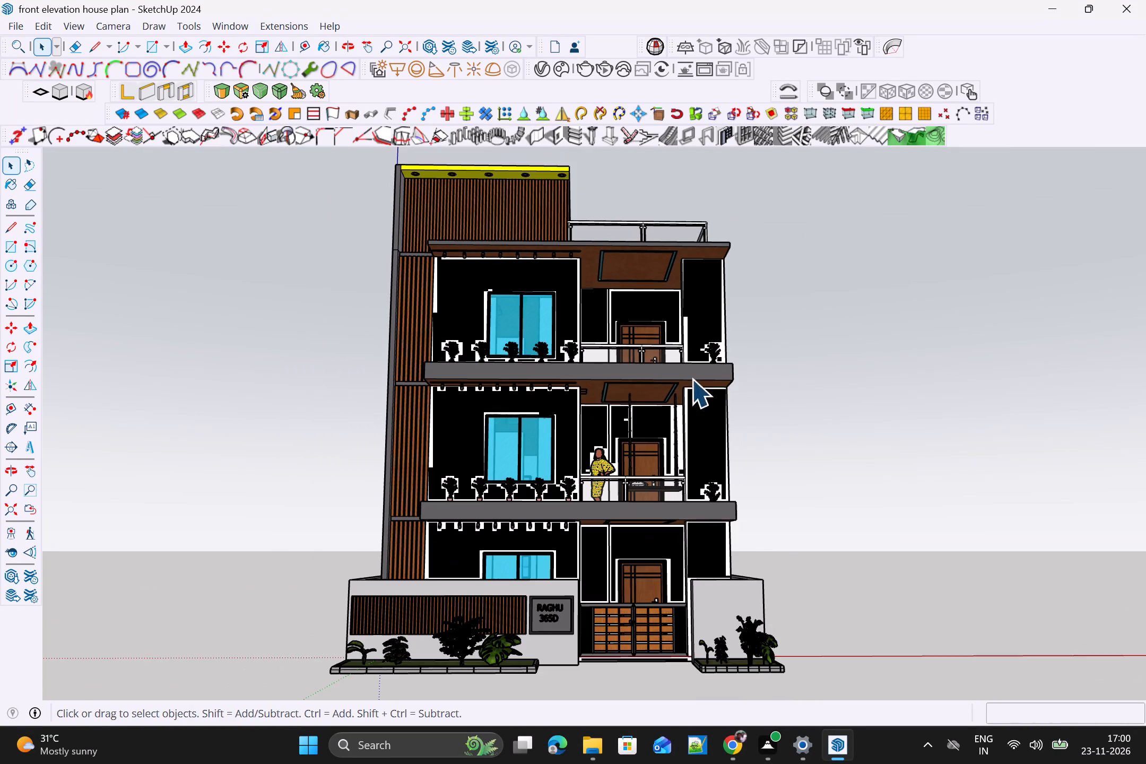
middle_click_drag(722, 393, 711, 337)
middle_click(711, 337)
scroll(710, 337, "up", 2)
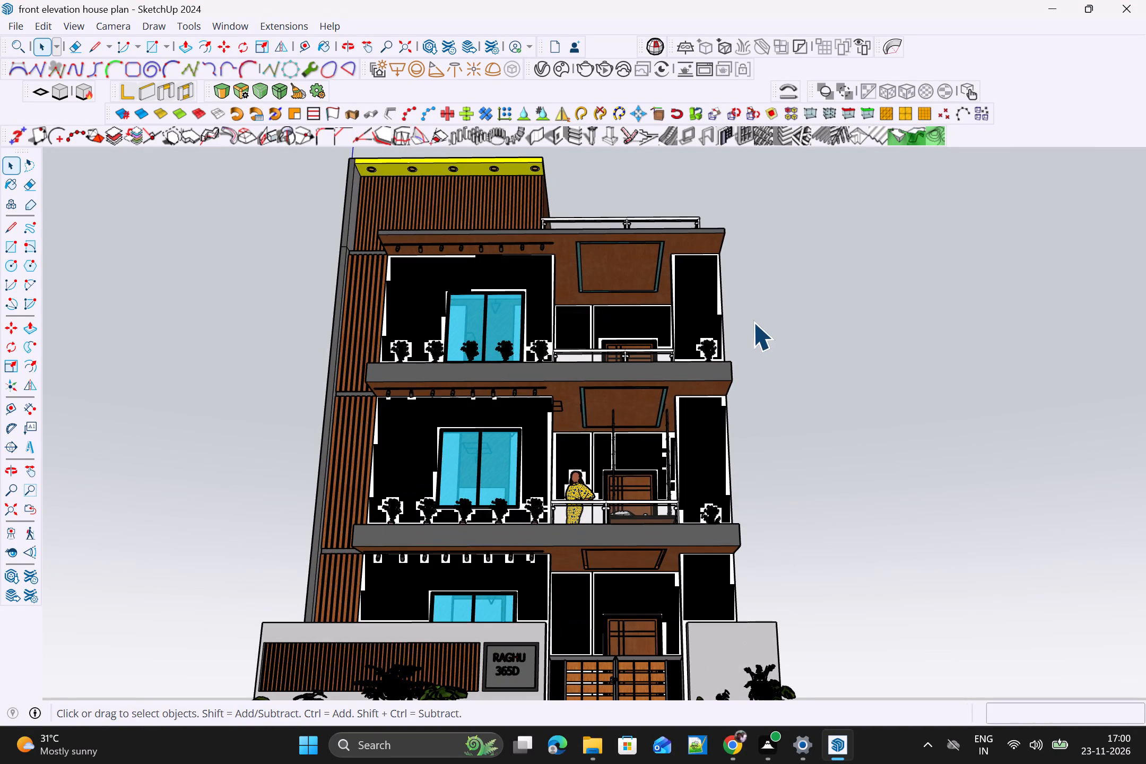
left_click(838, 323)
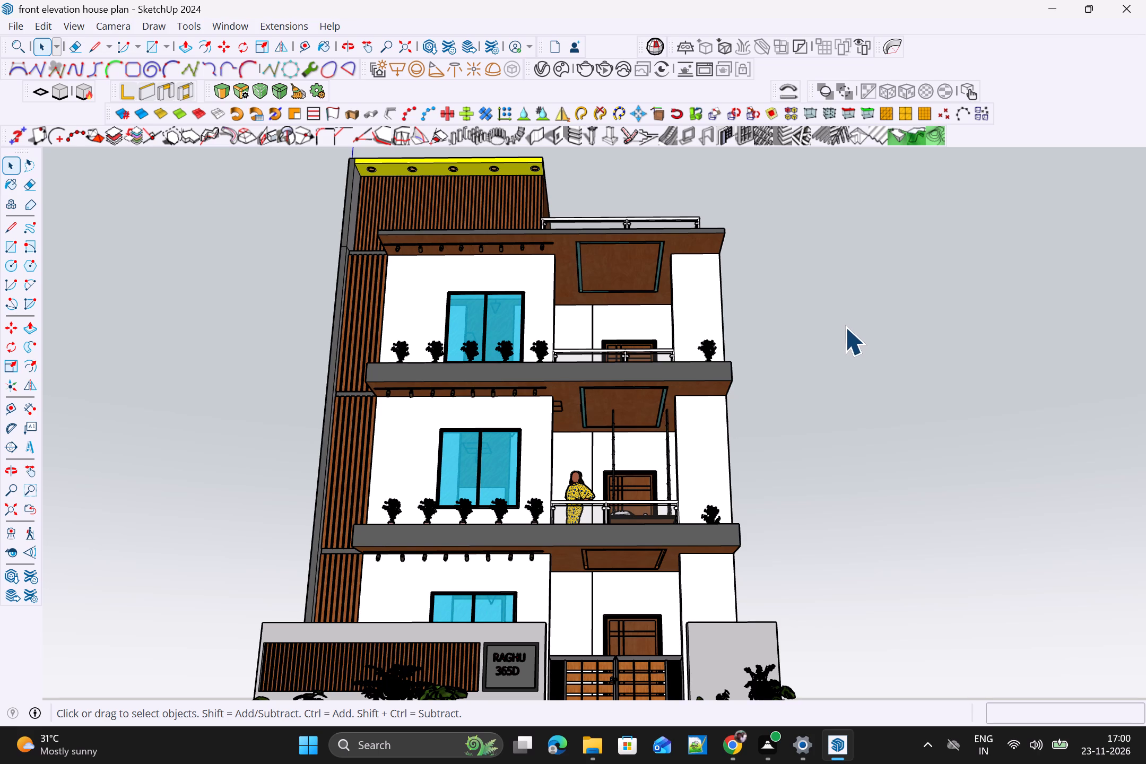